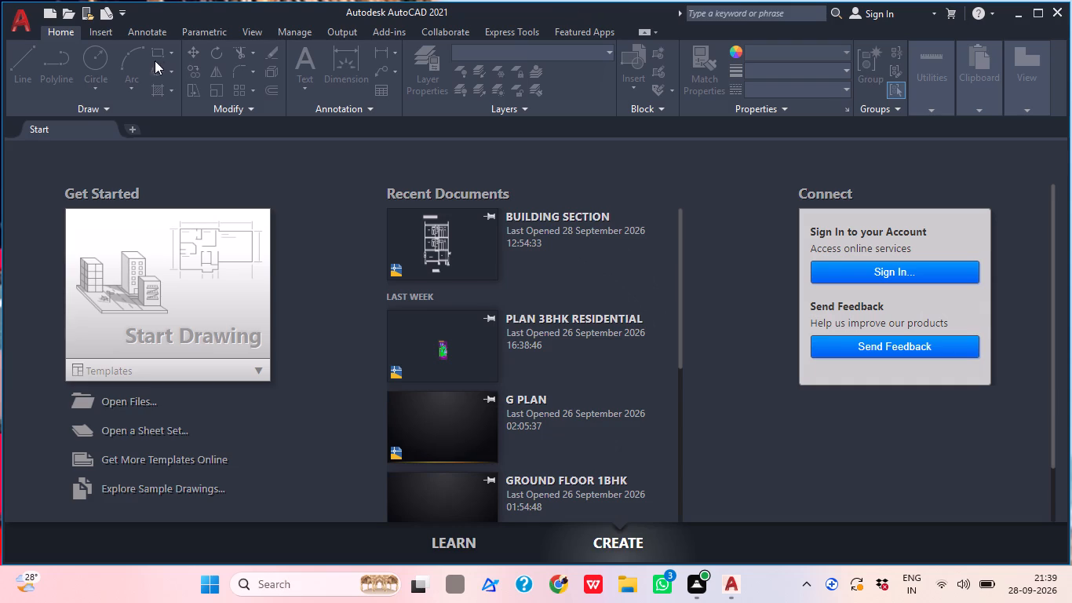
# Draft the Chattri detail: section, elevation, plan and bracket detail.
# Start a new blank drawing.
pyautogui.click(129, 282)
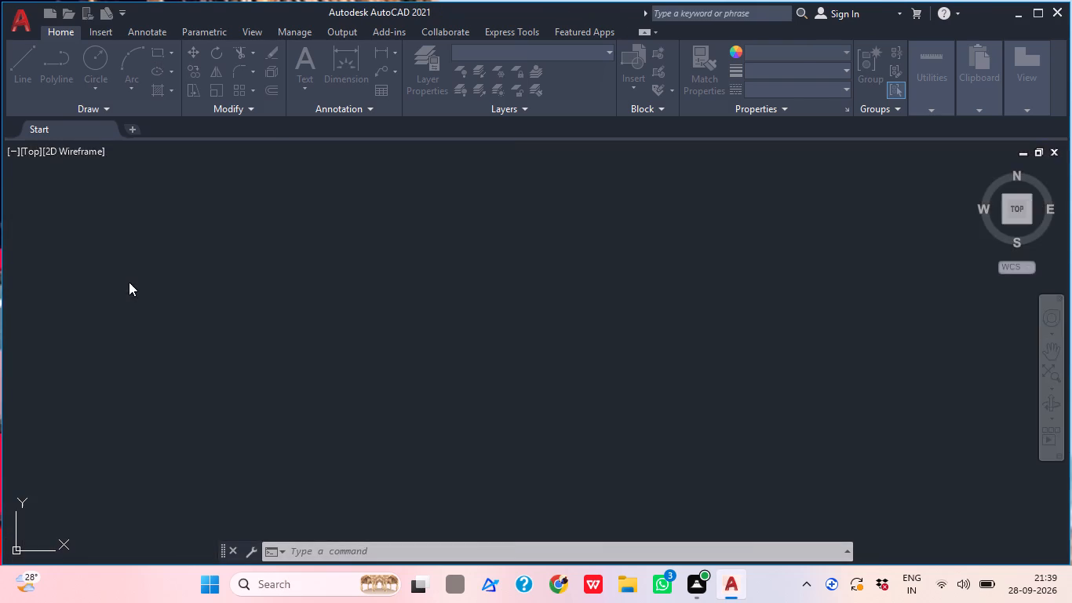
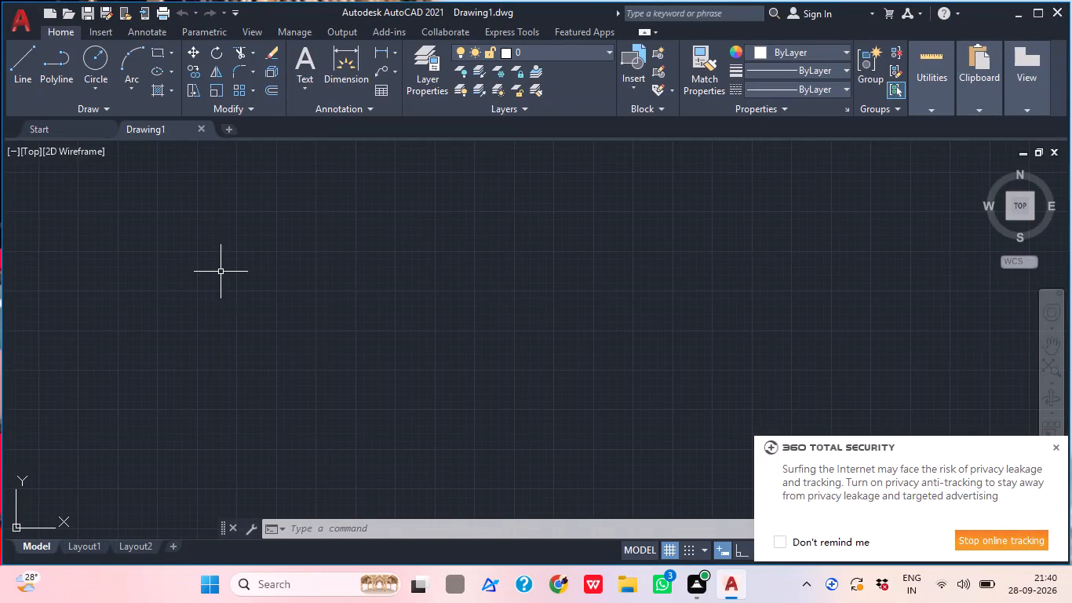
# Set the drawing units' length precision to 0, with no decimal places.
pyautogui.middleClick(316, 318)
pyautogui.write('un')
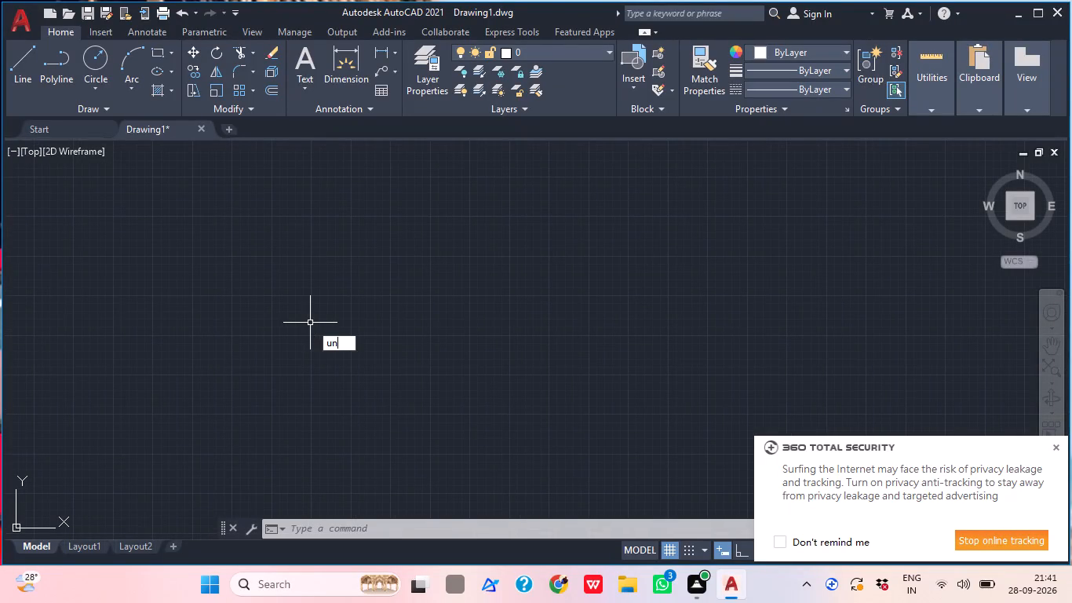
pyautogui.press('space')
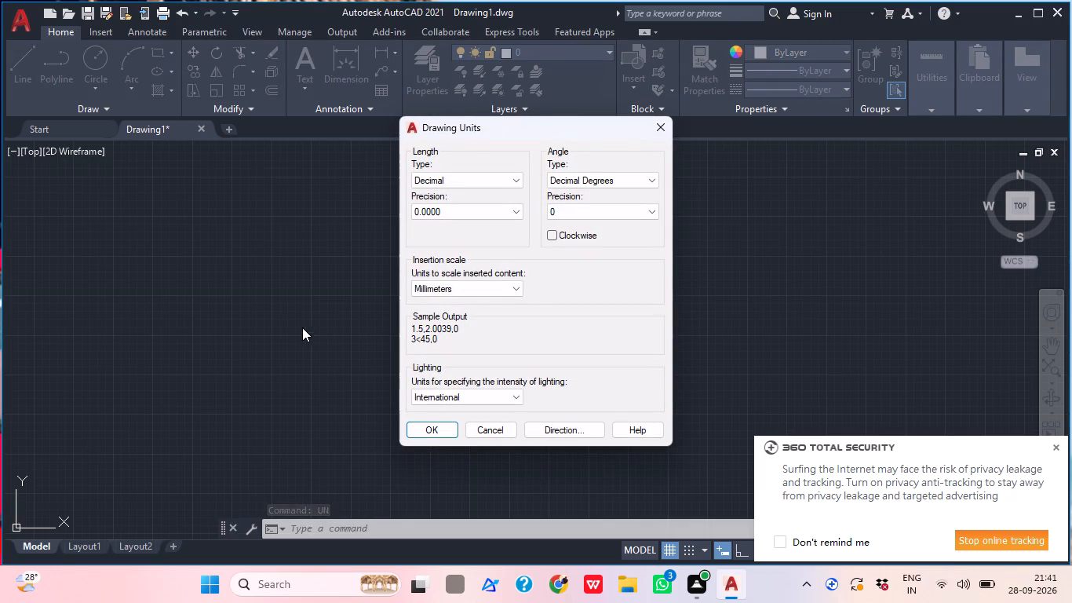
pyautogui.click(464, 209)
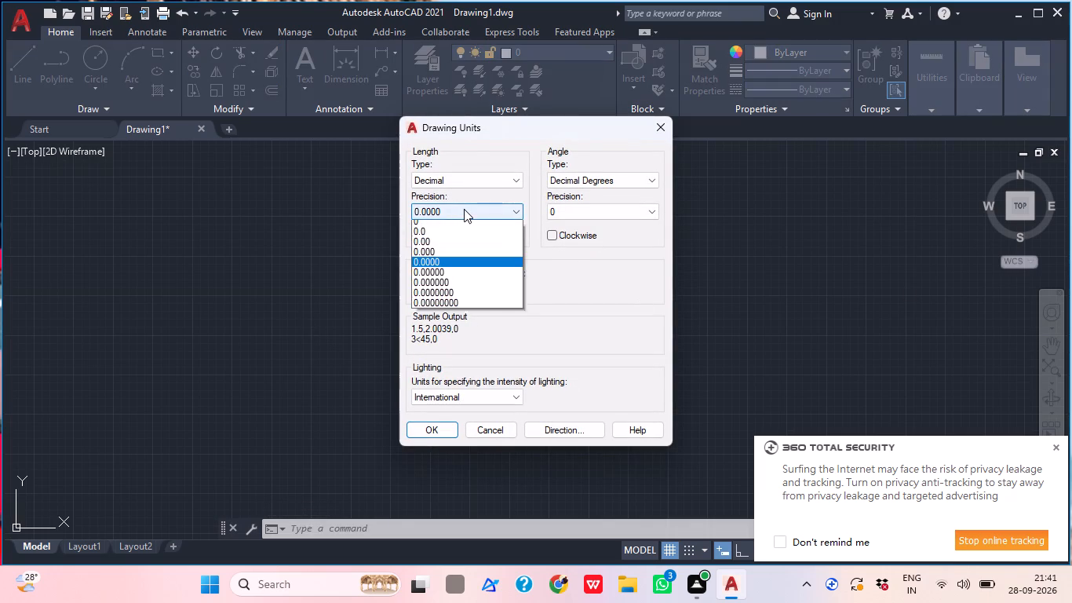
pyautogui.click(458, 227)
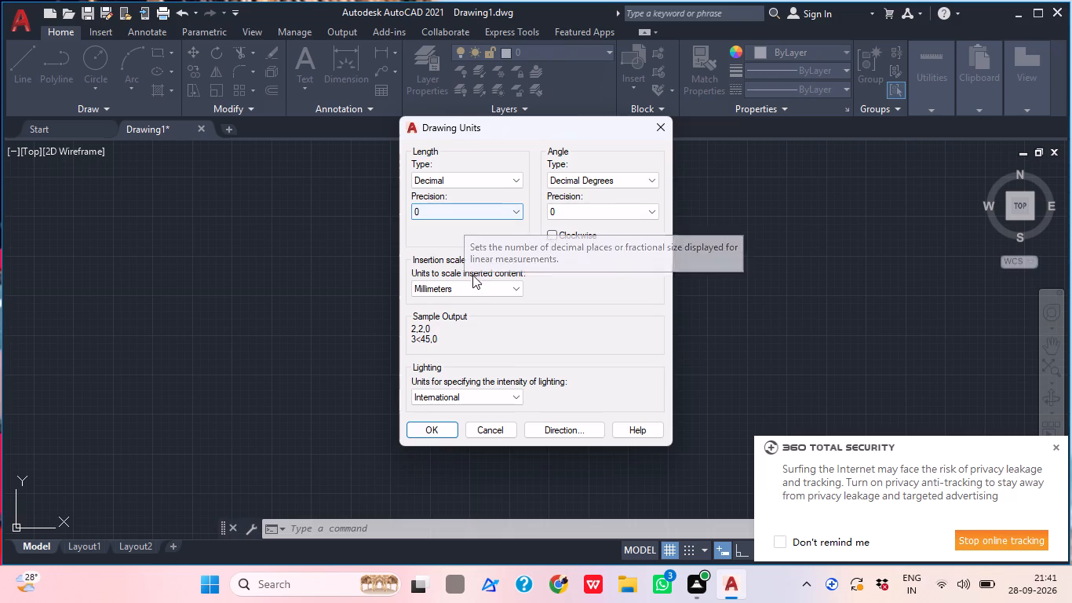
pyautogui.click(437, 422)
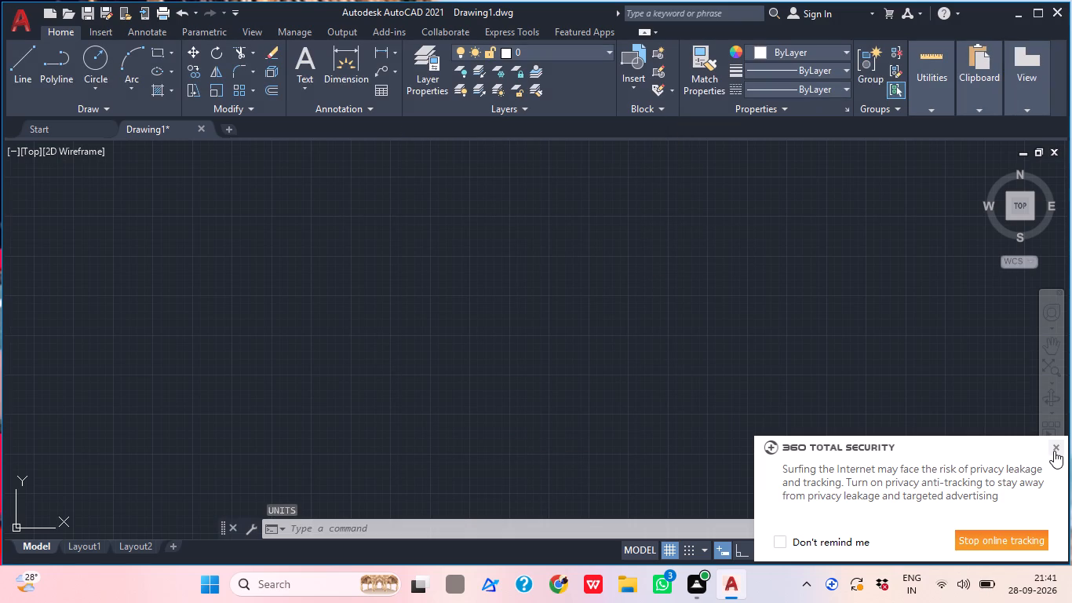
# Modify dimension style ISO-25 to a linear precision of 0 in its primary units and set it as current.
pyautogui.write('d')
pyautogui.press('space')
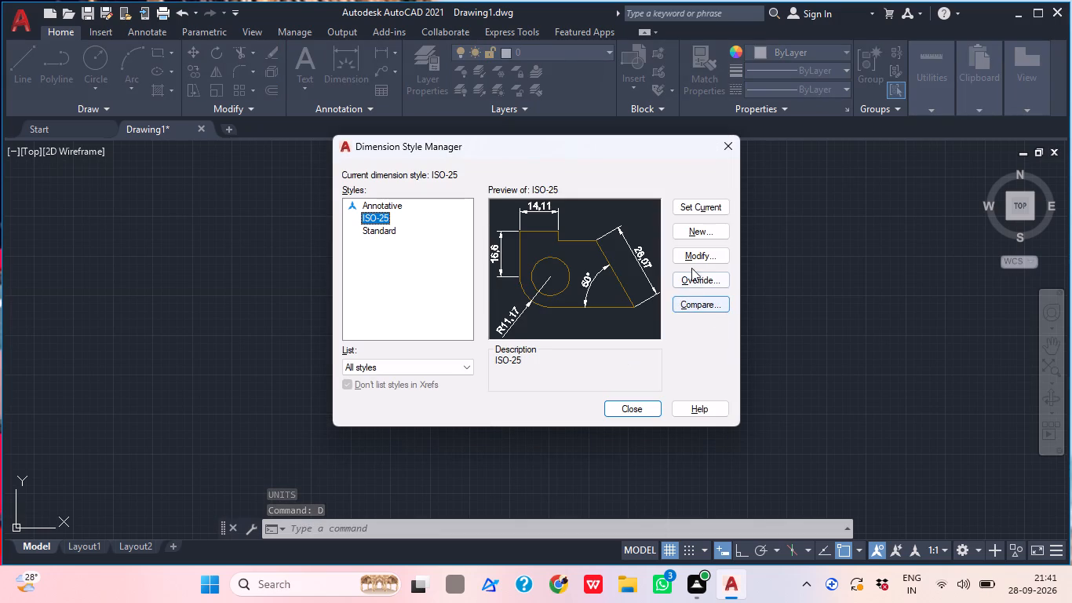
pyautogui.click(695, 253)
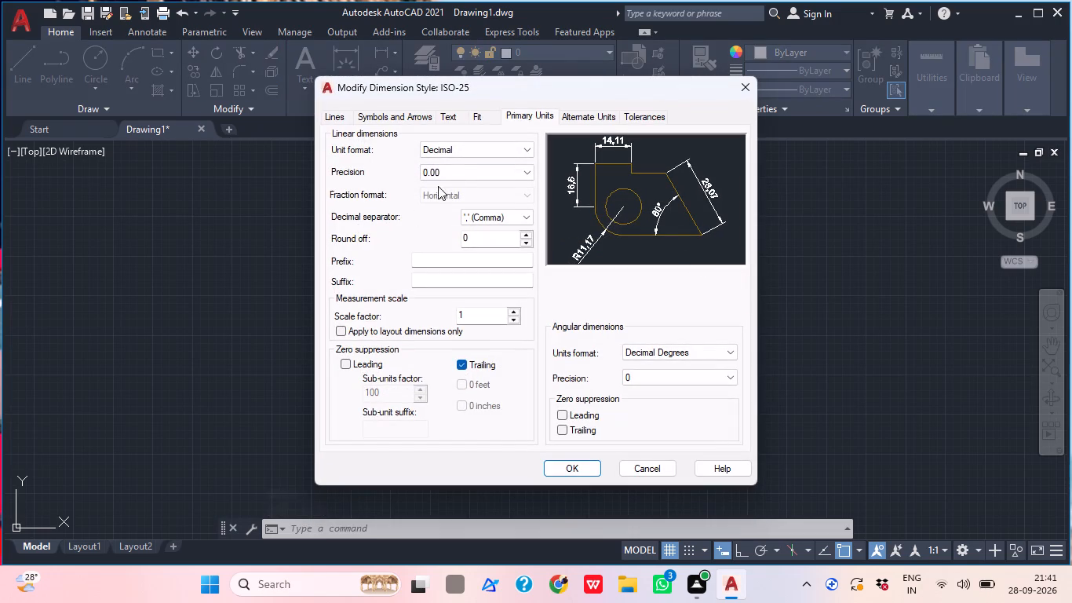
pyautogui.click(465, 170)
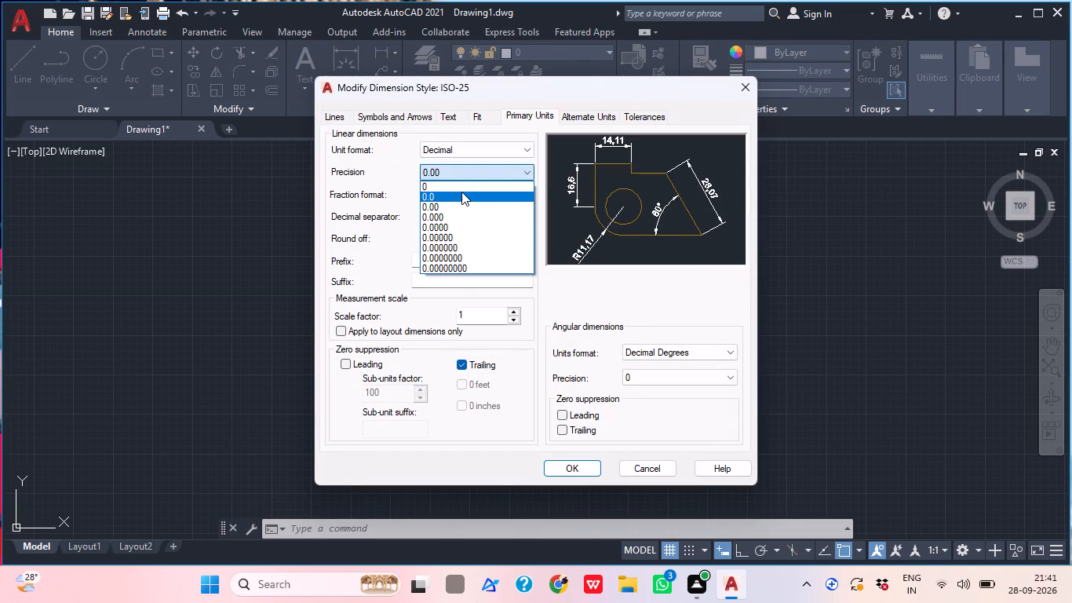
pyautogui.click(461, 190)
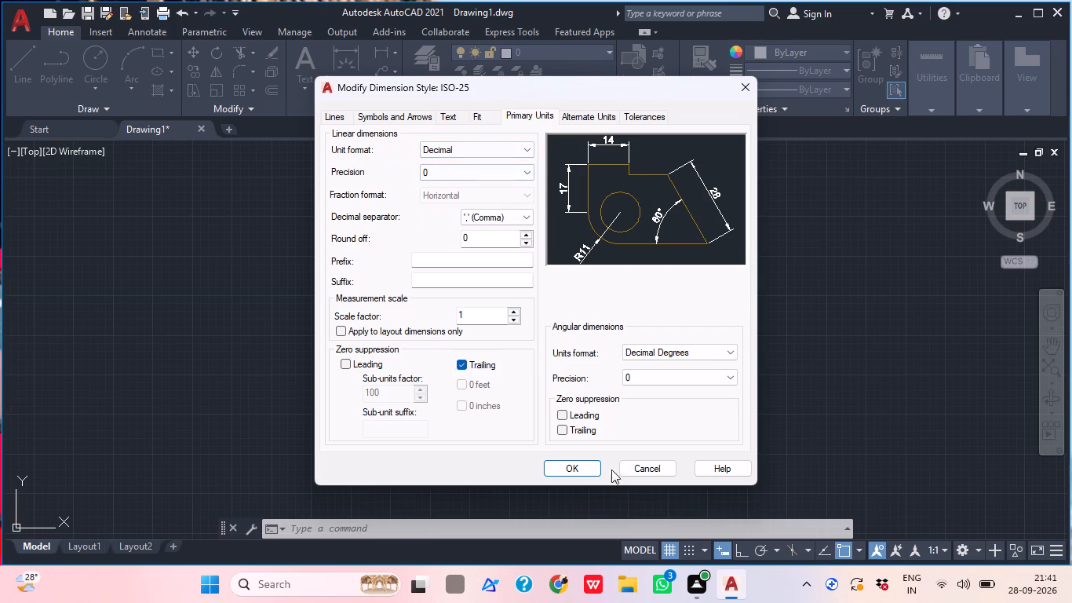
pyautogui.click(577, 461)
pyautogui.click(712, 205)
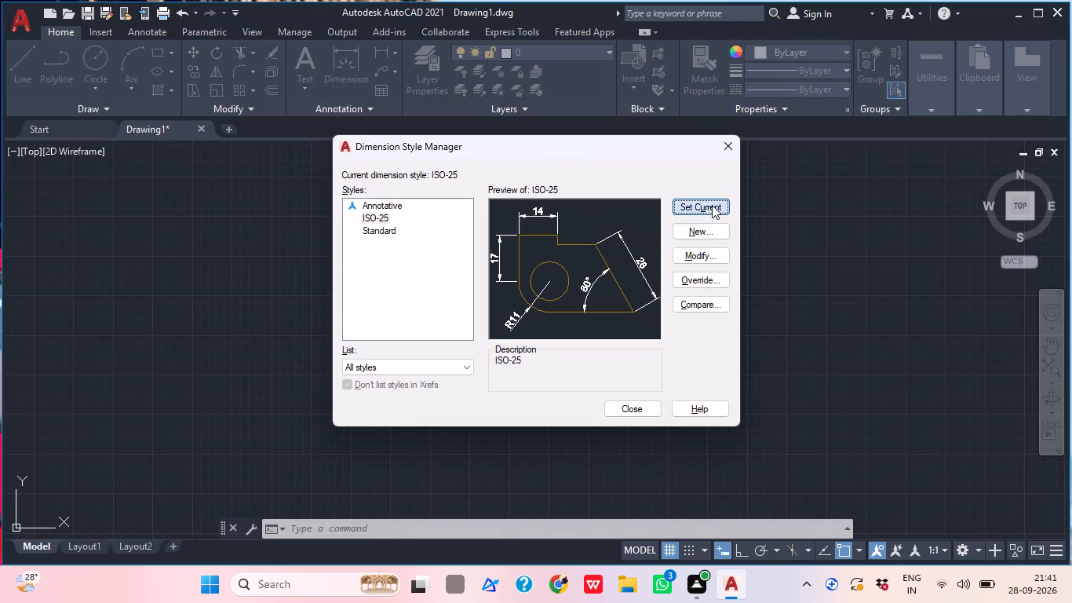
pyautogui.click(647, 411)
# Start a line near the origin with Ortho turned on and draw the square's horizontal bottom edge 1860 long towards positive X.
pyautogui.moveTo(686, 342); pyautogui.dragTo(651, 371, button='middle')
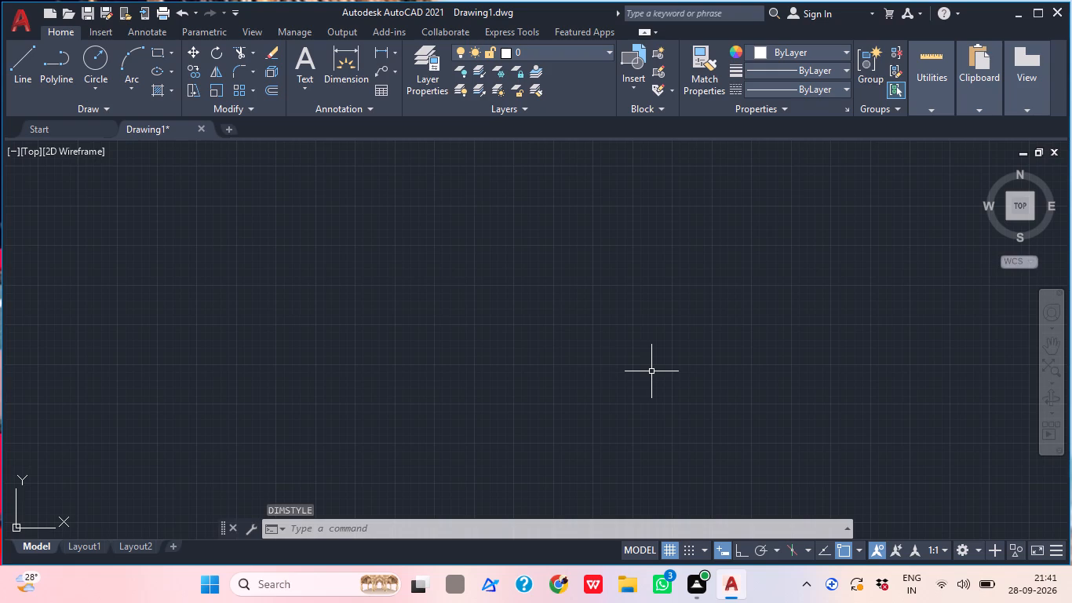
pyautogui.middleClick(589, 340)
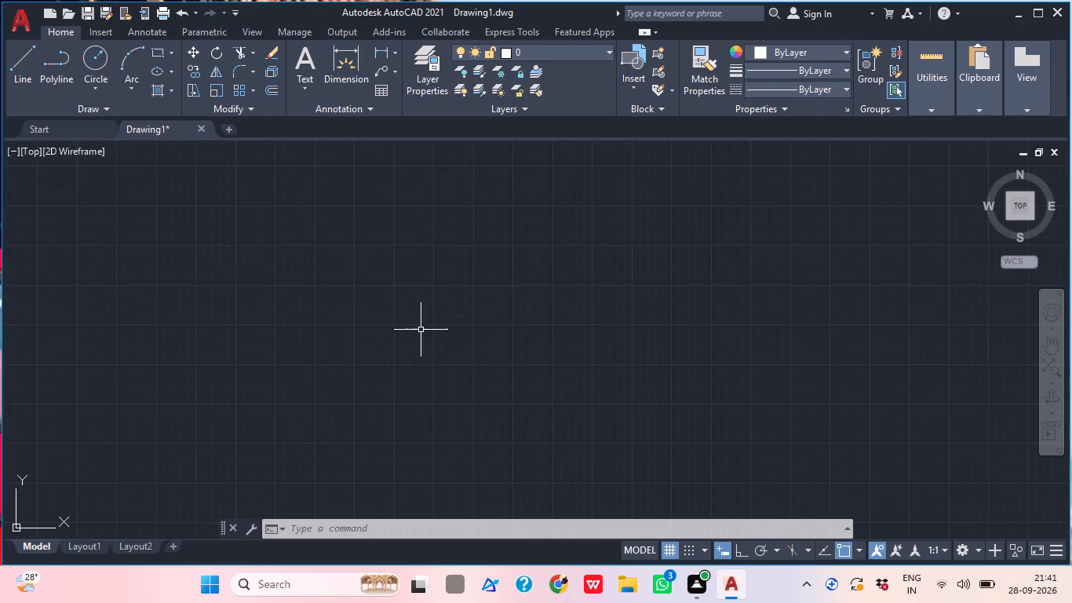
pyautogui.middleClick(392, 333)
pyautogui.moveTo(390, 335); pyautogui.dragTo(351, 358, button='middle')
pyautogui.scroll(-1, 357, 351)
pyautogui.moveTo(359, 349); pyautogui.dragTo(359, 300, button='middle')
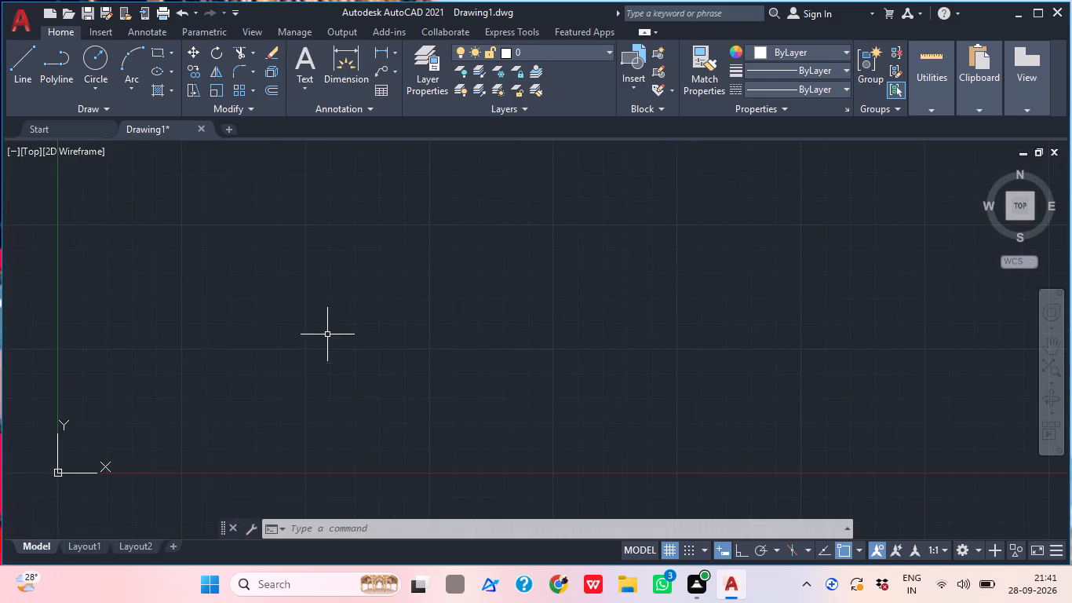
pyautogui.write('l')
pyautogui.press('space')
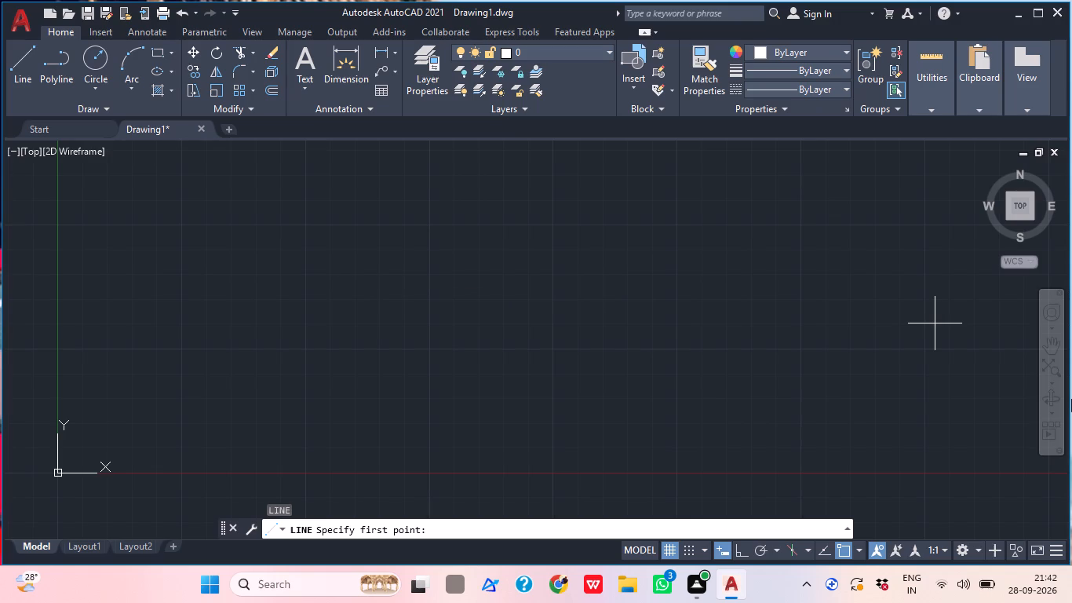
pyautogui.moveTo(614, 229); pyautogui.dragTo(775, 267, button='middle')
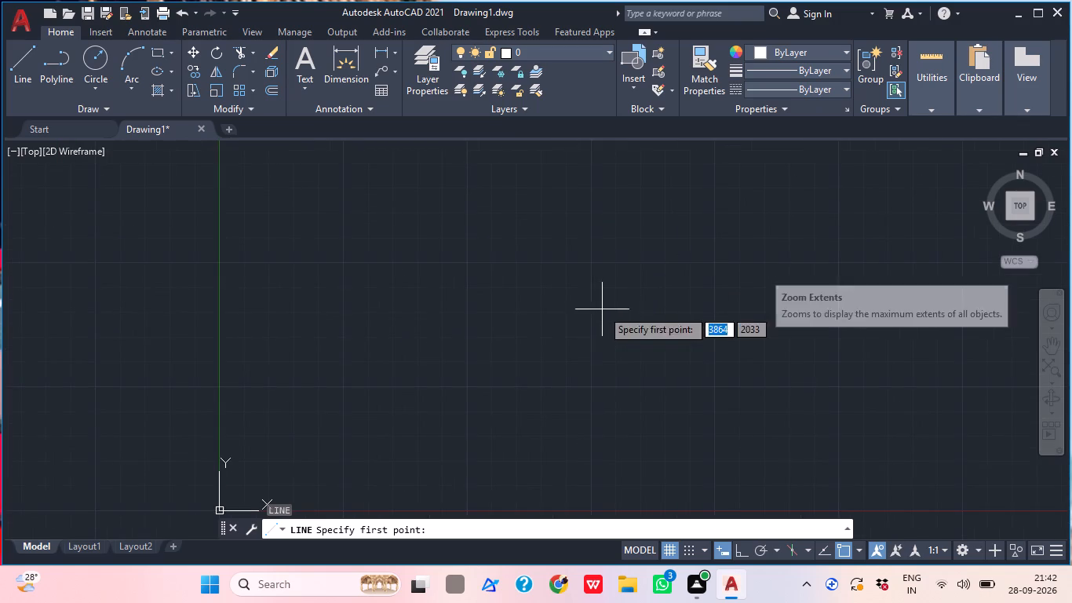
pyautogui.moveTo(600, 338); pyautogui.dragTo(432, 312, button='middle')
pyautogui.moveTo(388, 350); pyautogui.dragTo(403, 378, button='middle')
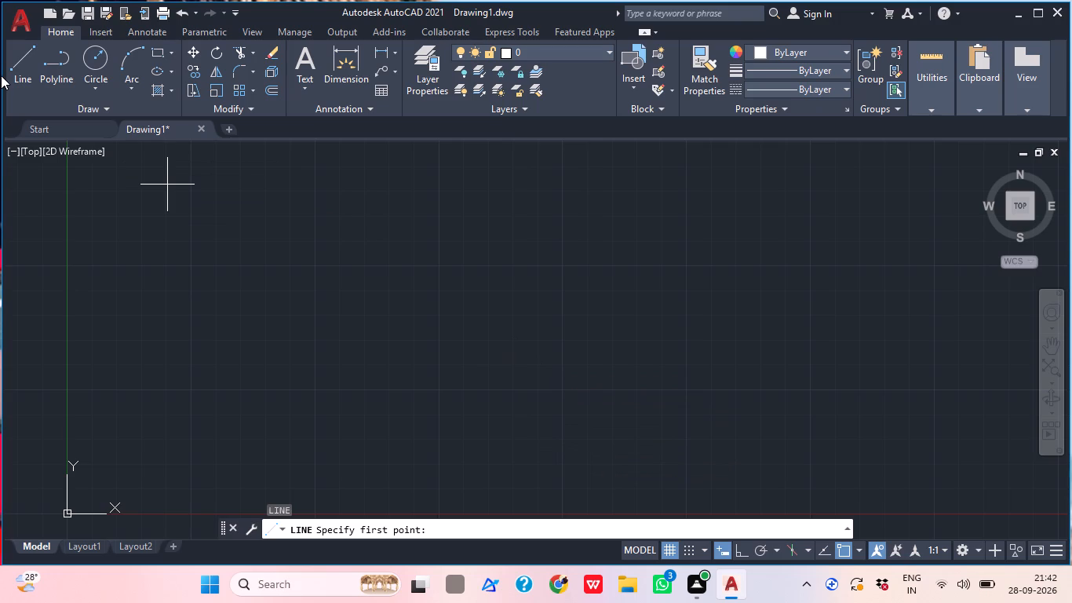
pyautogui.moveTo(133, 302); pyautogui.dragTo(170, 250, button='middle')
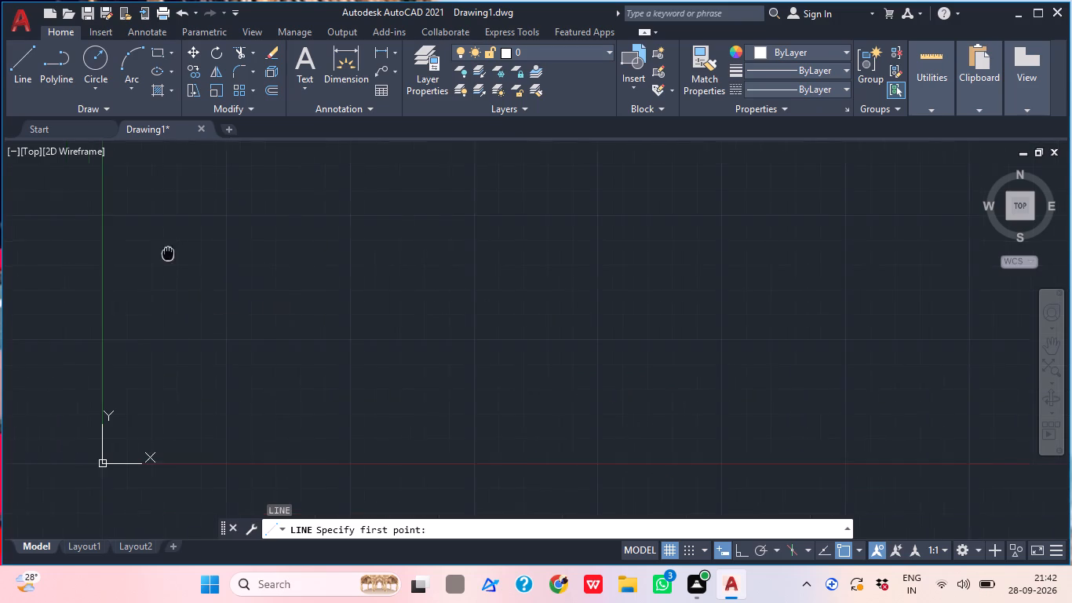
pyautogui.moveTo(170, 250); pyautogui.dragTo(172, 248, button='middle')
pyautogui.click(191, 391)
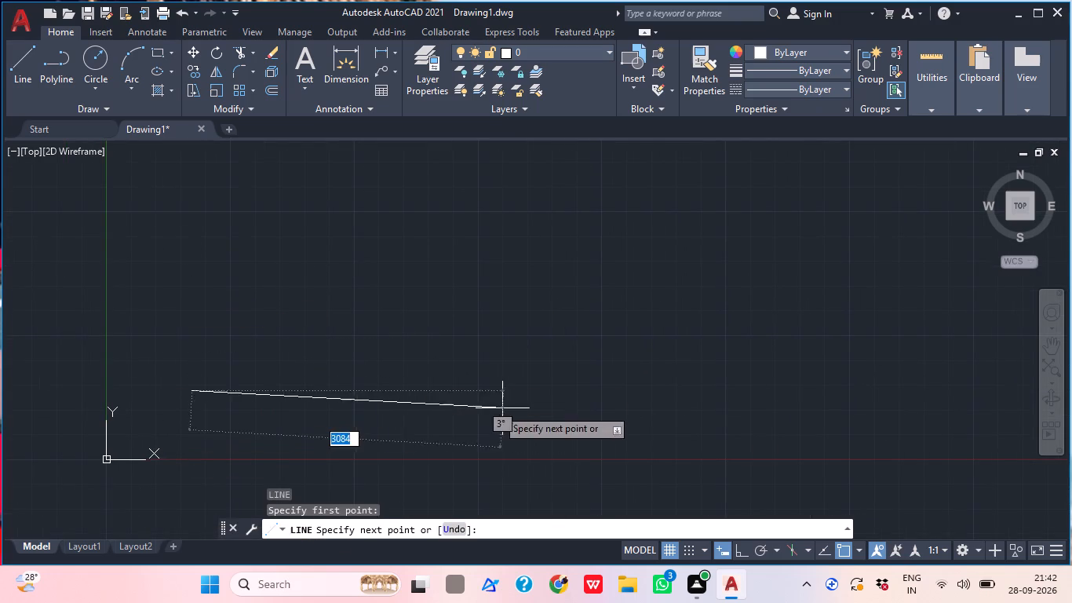
pyautogui.click(745, 557)
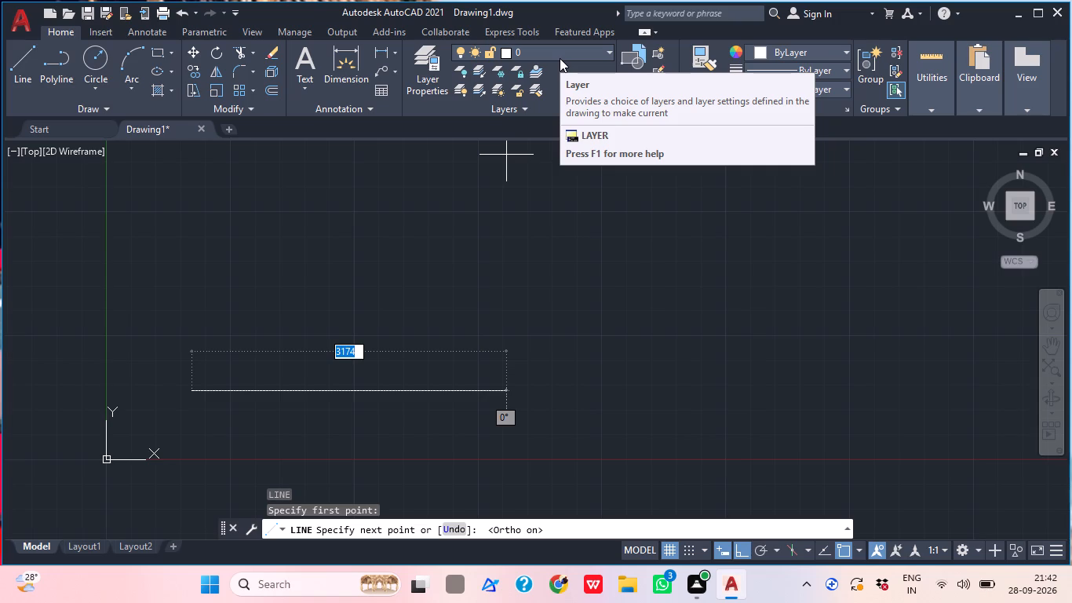
pyautogui.press('1')
pyautogui.press('8')
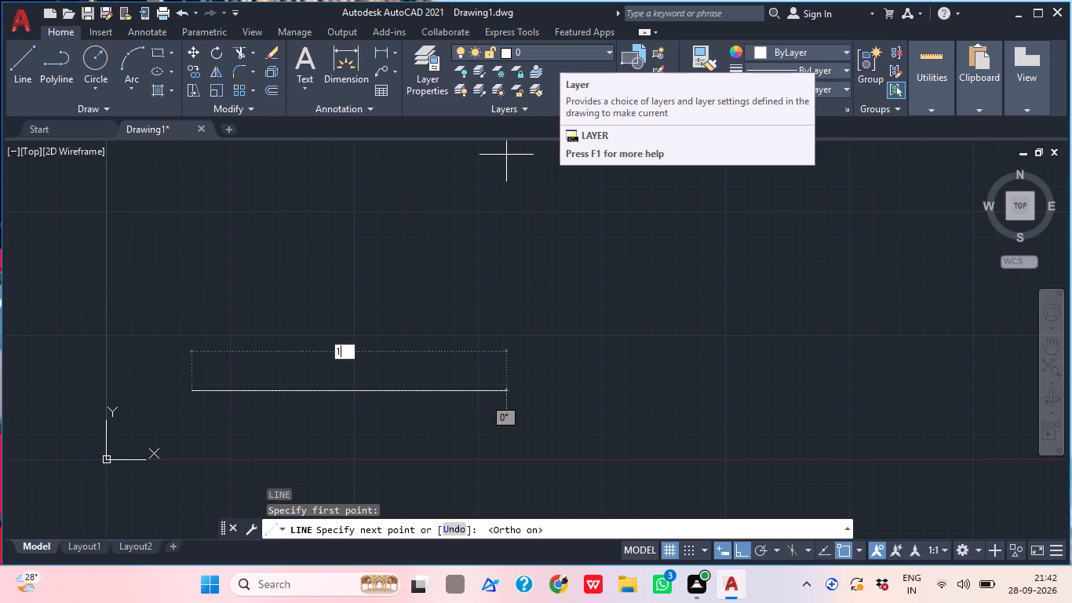
pyautogui.write('00')
pyautogui.press('BackSpace')
pyautogui.press('BackSpace')
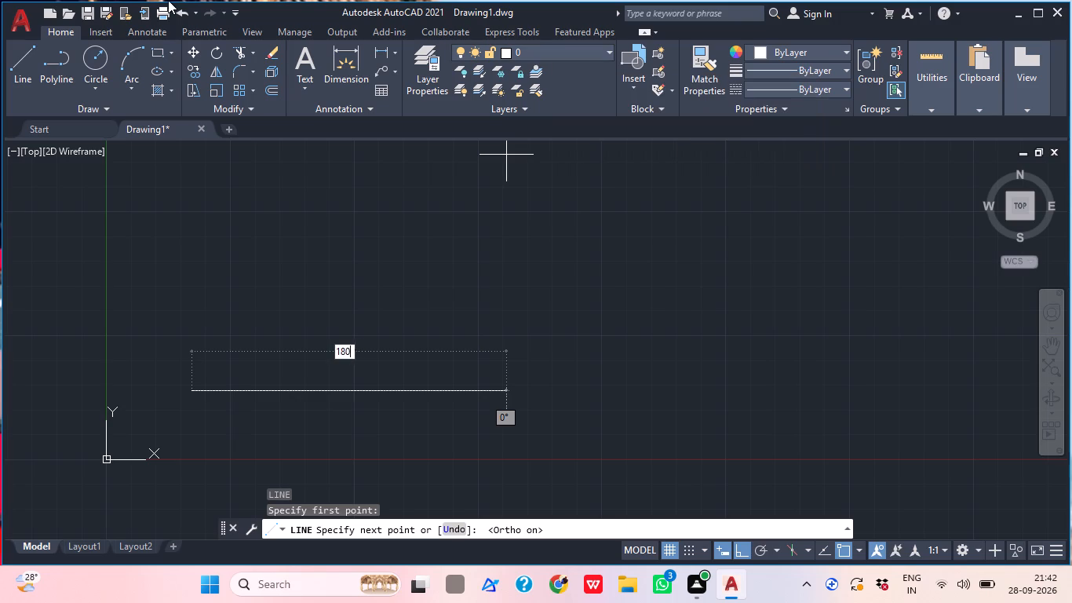
pyautogui.press('6')
pyautogui.press('o')
pyautogui.press('BackSpace')
pyautogui.press('0')
pyautogui.press('Return')
# Continue the line vertically upward 1860 to form the square's right edge.
pyautogui.moveTo(436, 385); pyautogui.dragTo(473, 385, button='middle')
pyautogui.scroll(1, 469, 385)
pyautogui.moveTo(511, 384); pyautogui.dragTo(545, 368, button='middle')
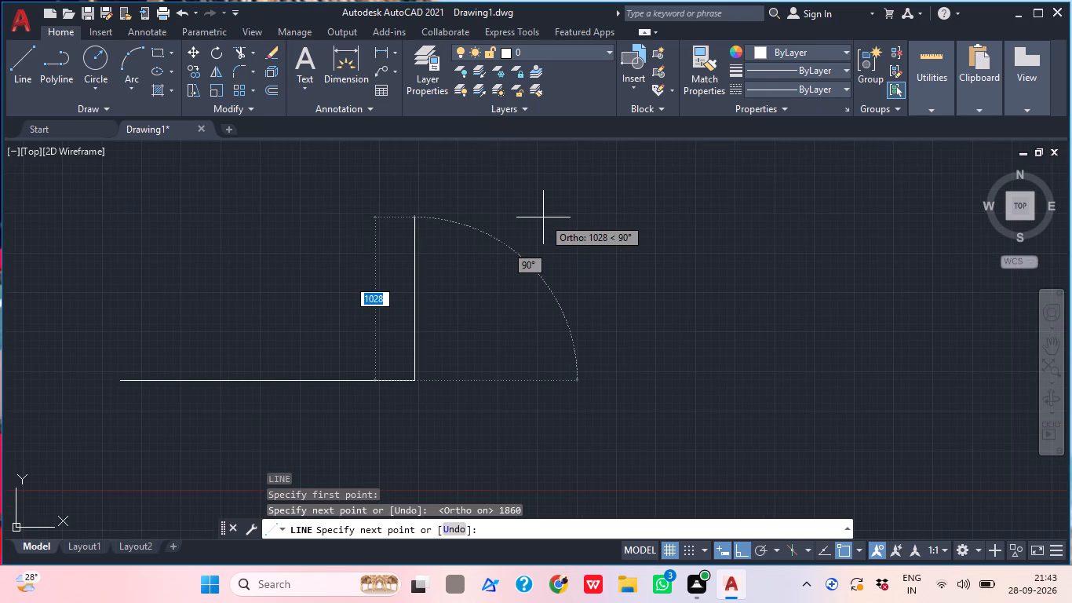
pyautogui.press('1')
pyautogui.press('8')
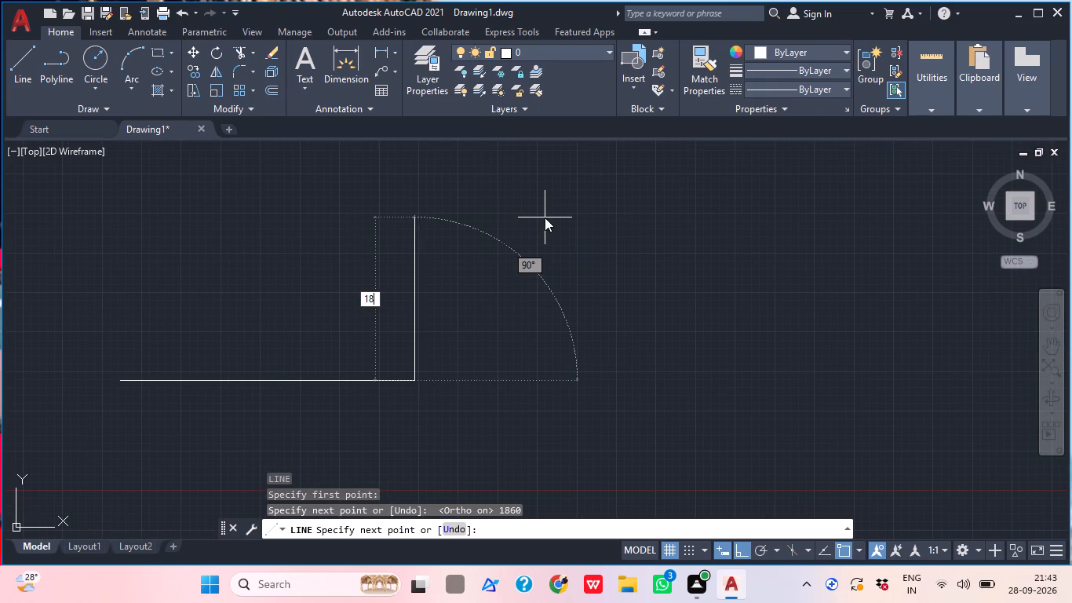
pyautogui.write('60')
pyautogui.press('Return')
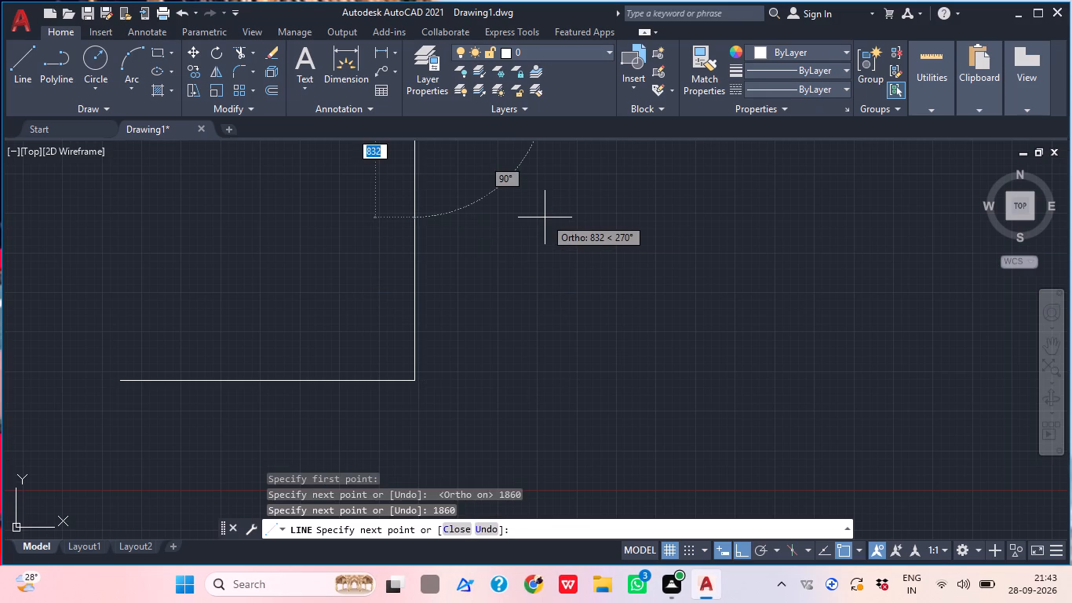
# Draw the top edge 1860 back towards negative X, close the square down to its starting corner, and end the line.
pyautogui.moveTo(418, 271); pyautogui.dragTo(433, 601, button='middle')
pyautogui.scroll(-3, 487, 383)
pyautogui.moveTo(490, 381); pyautogui.dragTo(488, 223, button='middle')
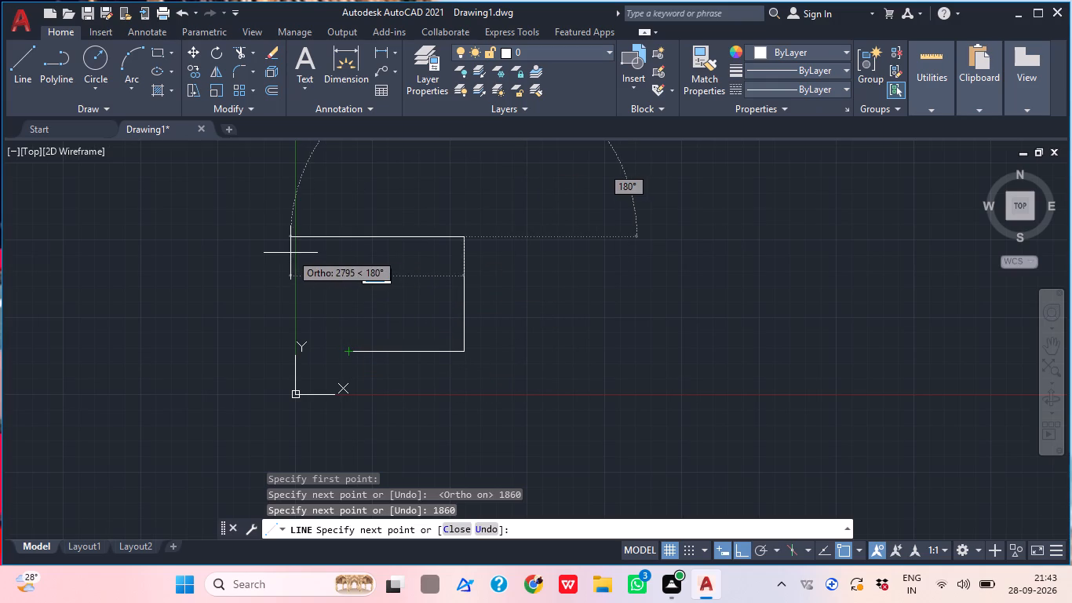
pyautogui.press('1')
pyautogui.write('860')
pyautogui.press('Return')
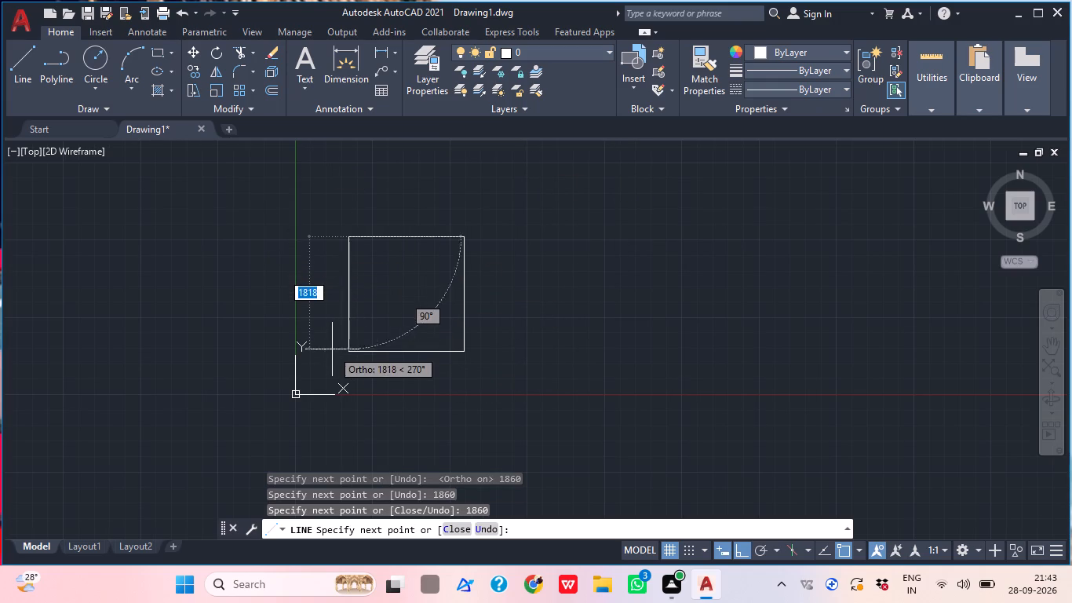
pyautogui.scroll(3, 340, 358)
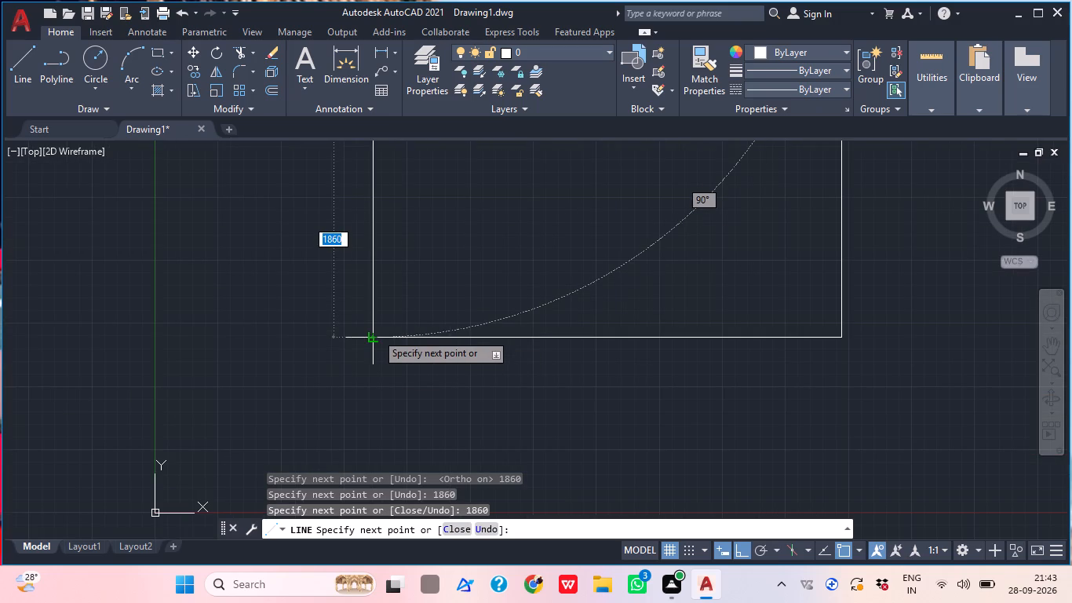
pyautogui.click(374, 334)
pyautogui.press('Escape')
# Offset the square's top edge 300 downward into the square.
pyautogui.moveTo(418, 307); pyautogui.dragTo(415, 310, button='middle')
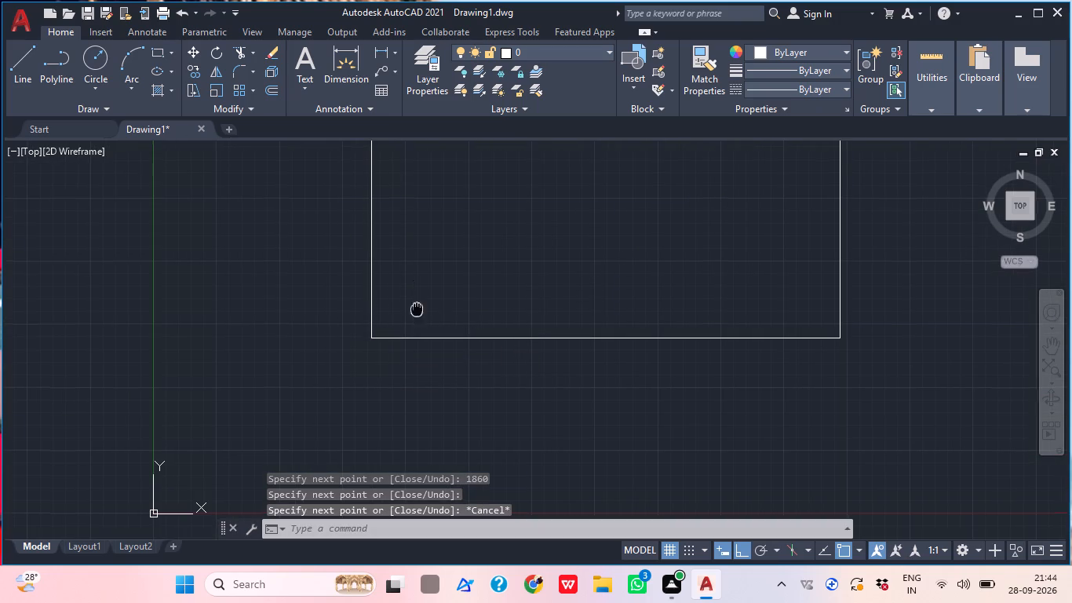
pyautogui.moveTo(415, 310); pyautogui.dragTo(319, 341, button='middle')
pyautogui.scroll(-1, 392, 291)
pyautogui.moveTo(392, 291); pyautogui.dragTo(330, 390, button='middle')
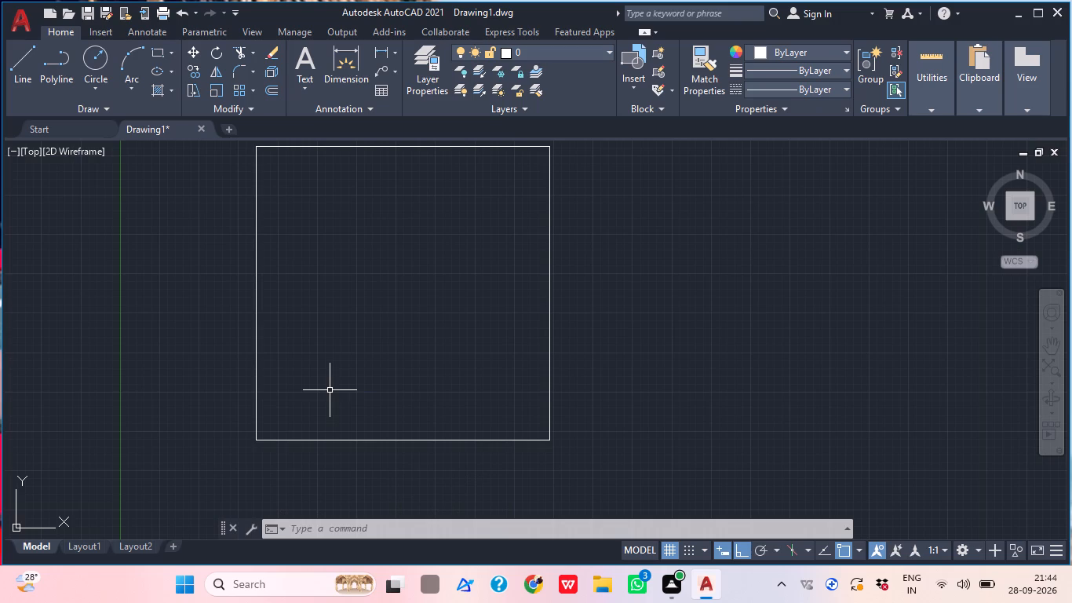
pyautogui.middleClick(327, 393)
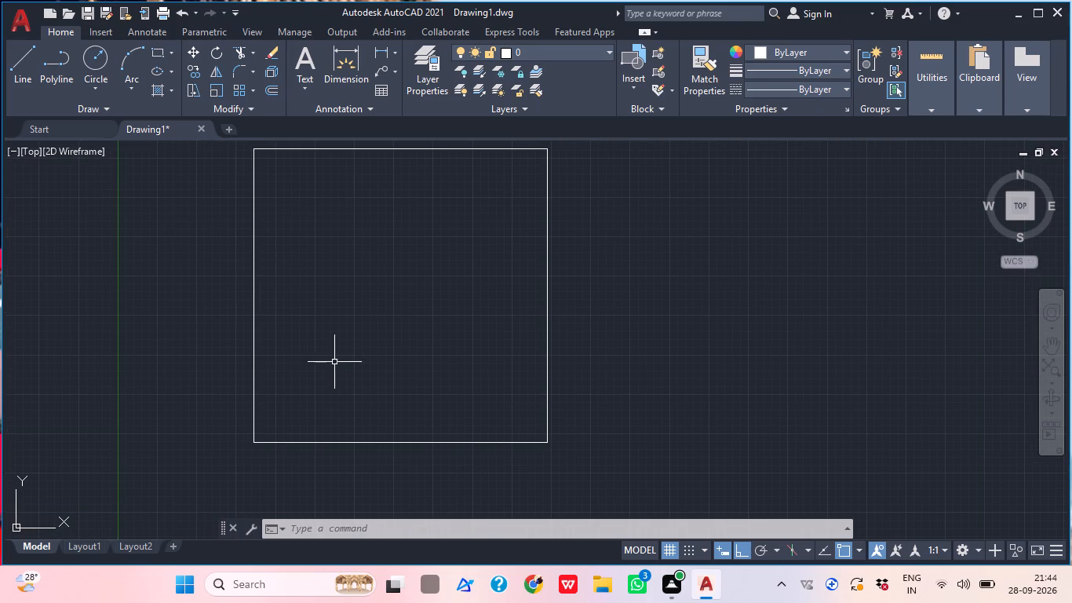
pyautogui.write('o')
pyautogui.press('space')
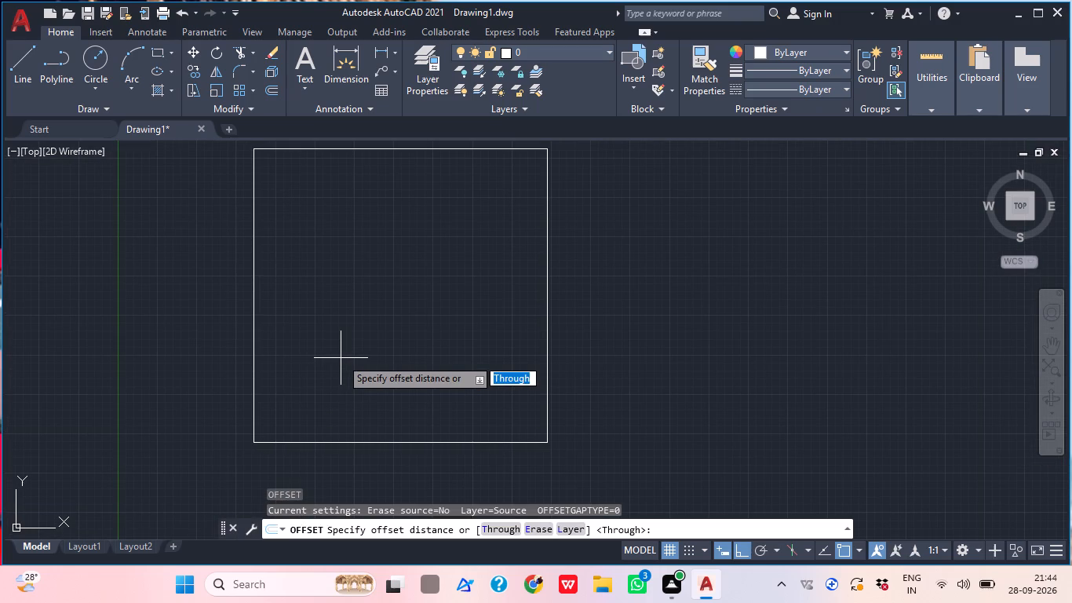
pyautogui.write('300')
pyautogui.press('Return')
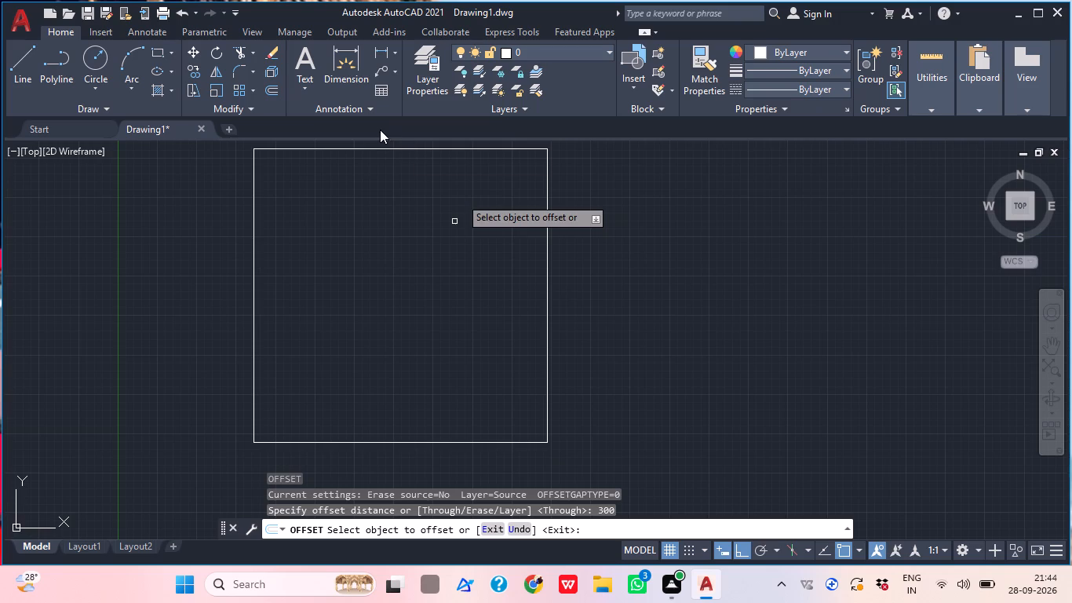
pyautogui.click(402, 148)
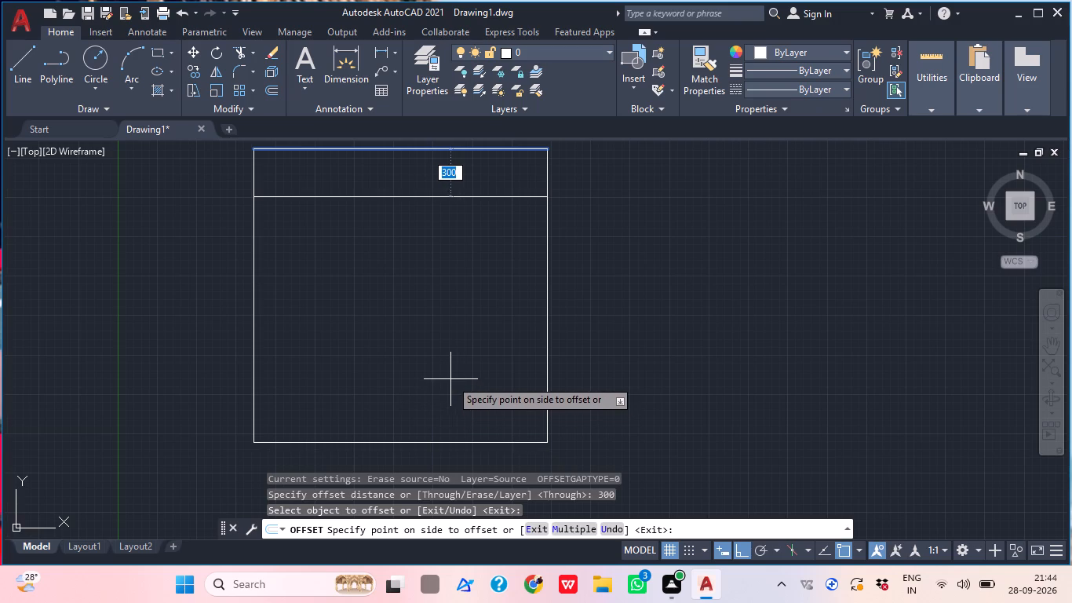
pyautogui.click(390, 399)
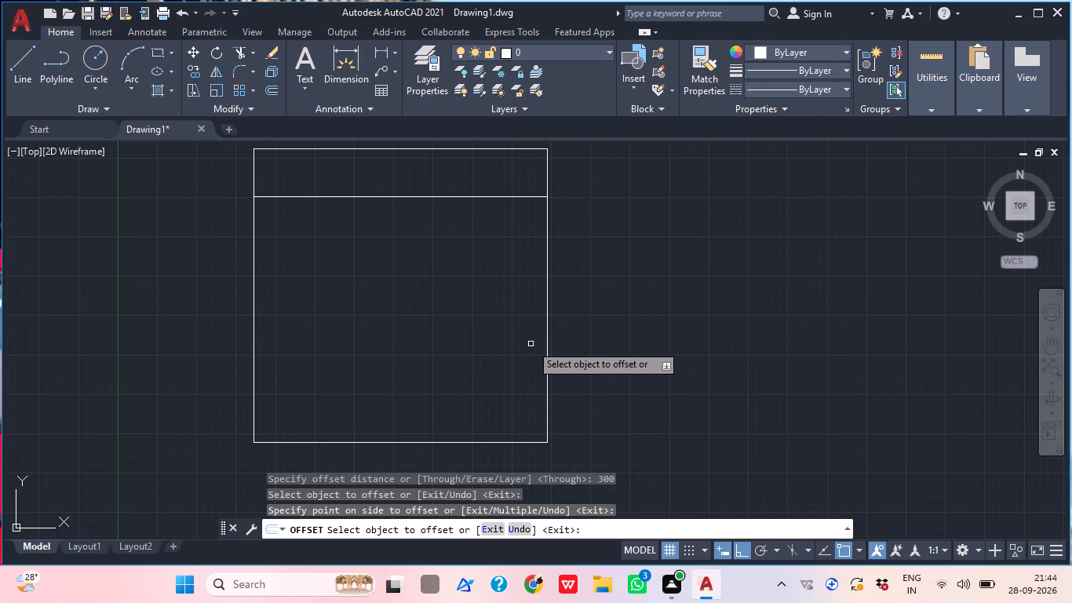
# Offset the square's left, right and bottom edges inward by the same 300 distance.
pyautogui.click(249, 333)
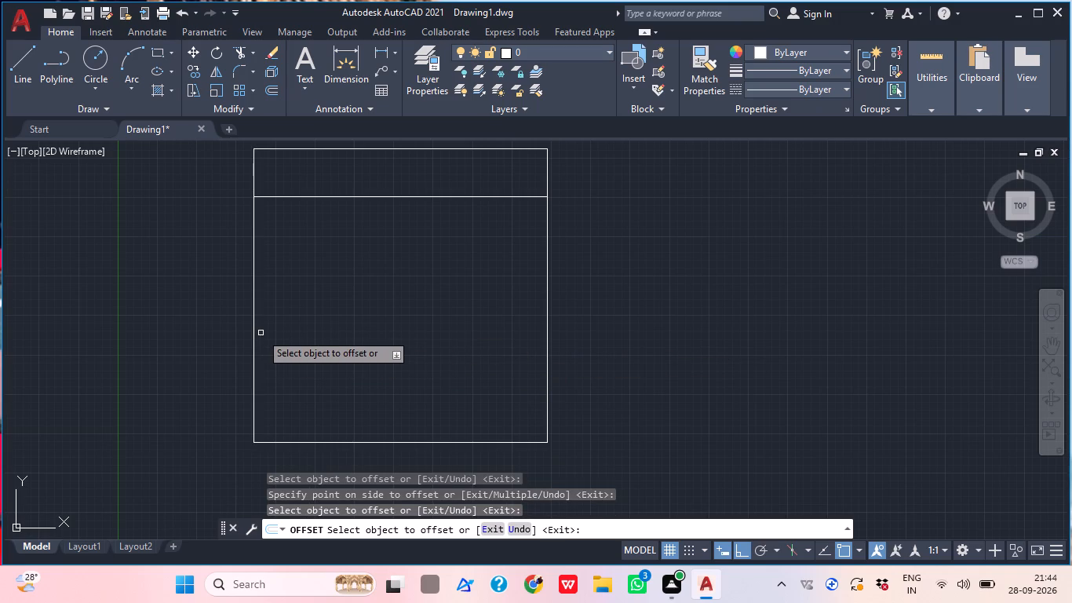
pyautogui.click(255, 340)
pyautogui.click(348, 354)
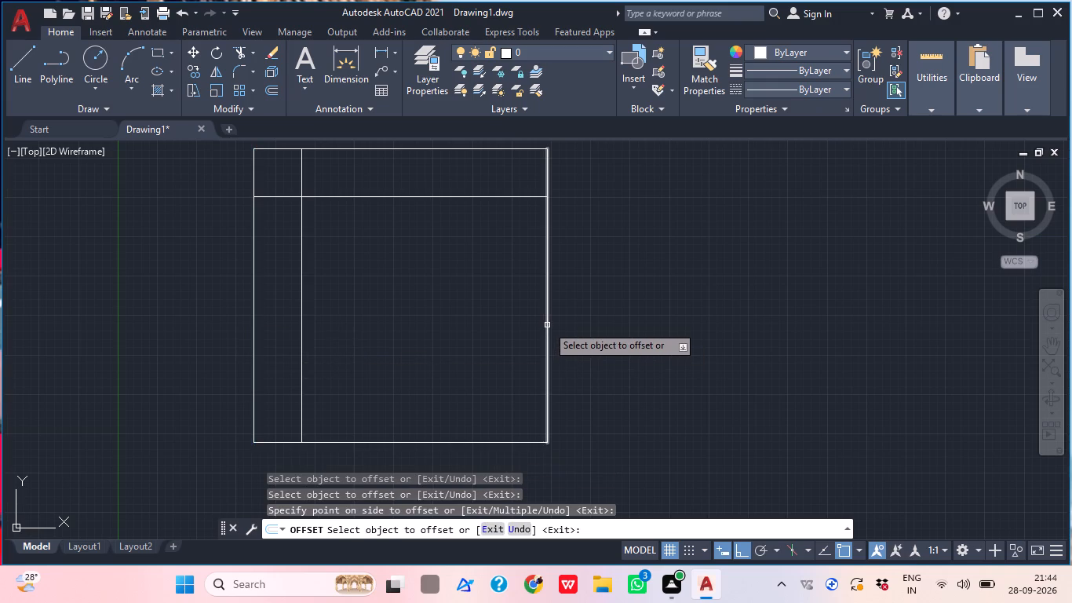
pyautogui.click(547, 325)
pyautogui.click(450, 331)
pyautogui.click(431, 442)
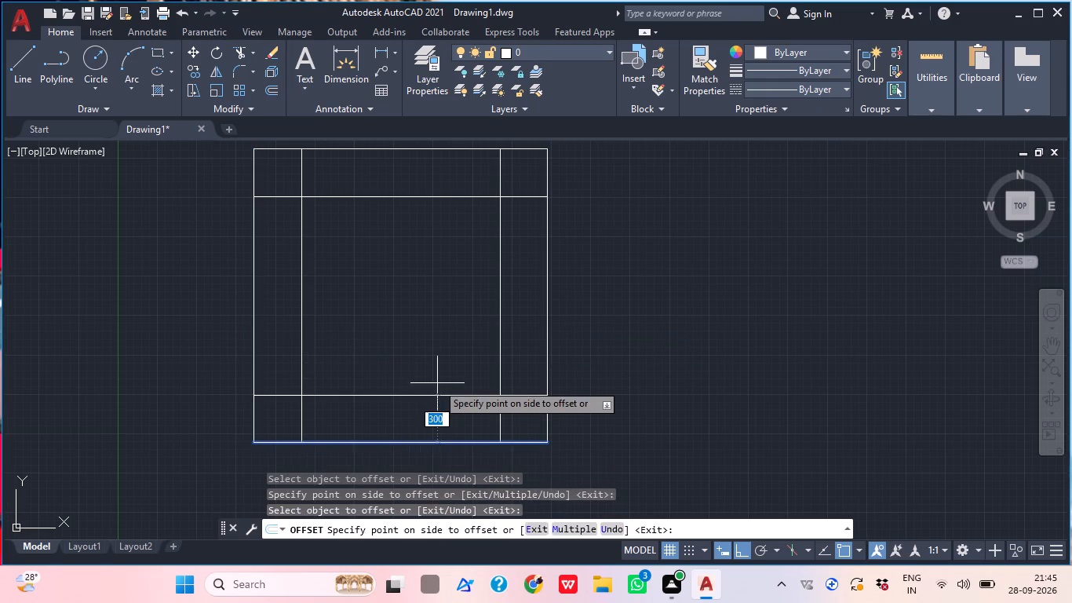
pyautogui.click(437, 383)
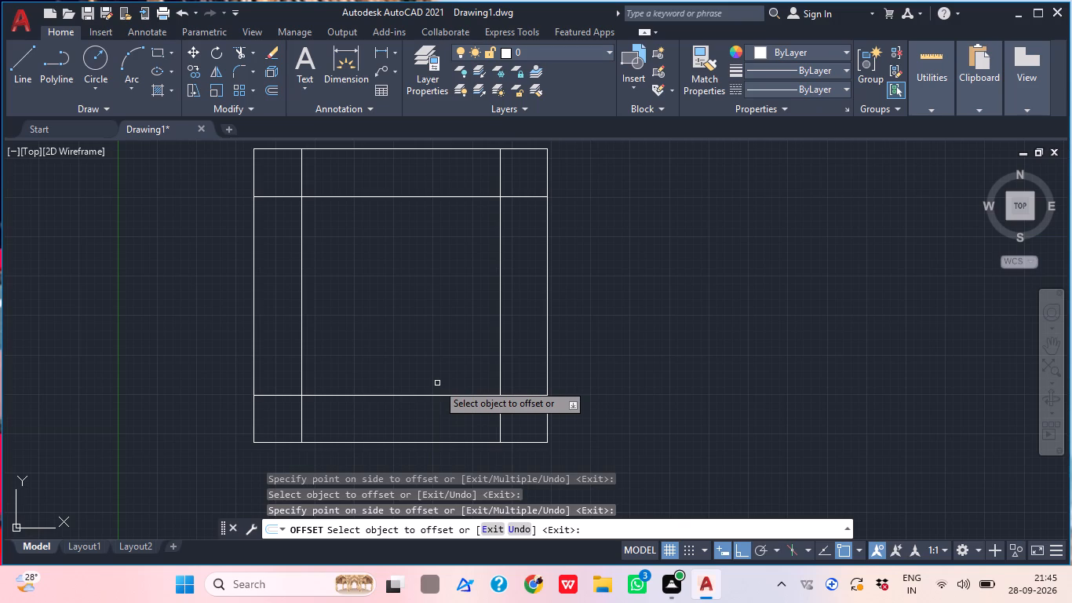
# Add a vertical linear dimension between the bottom edge and the lower offset line, just right of the left vertical offset line.
pyautogui.click(381, 47)
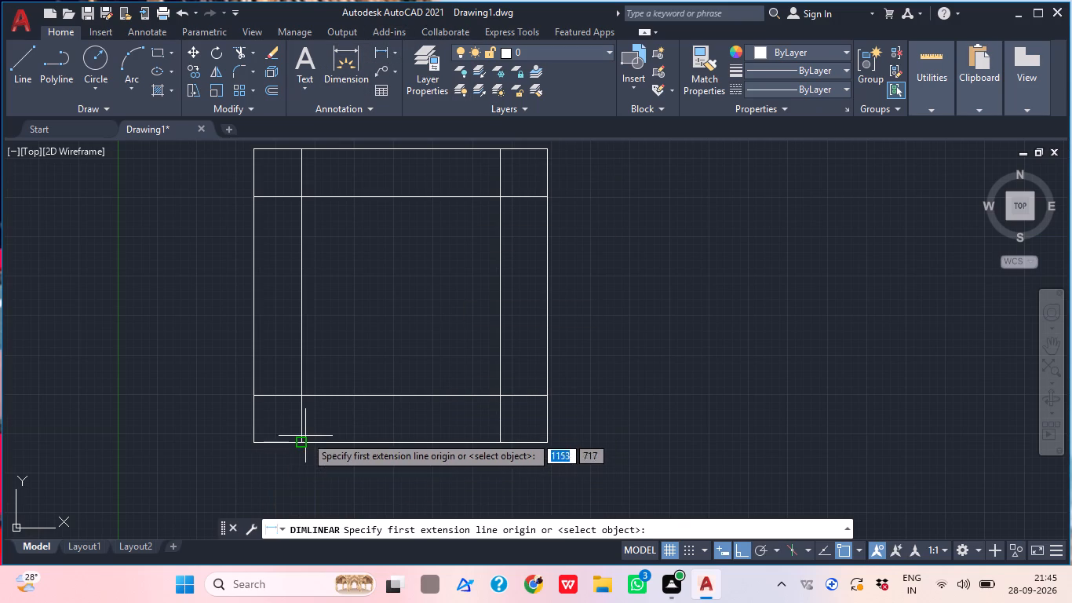
pyautogui.click(300, 440)
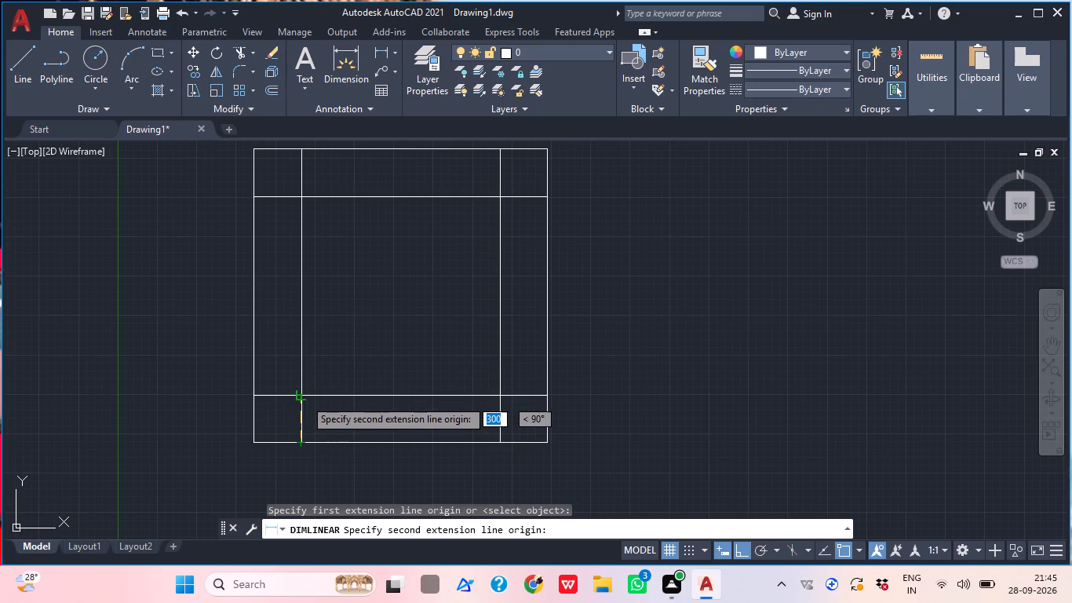
pyautogui.click(301, 399)
pyautogui.click(324, 401)
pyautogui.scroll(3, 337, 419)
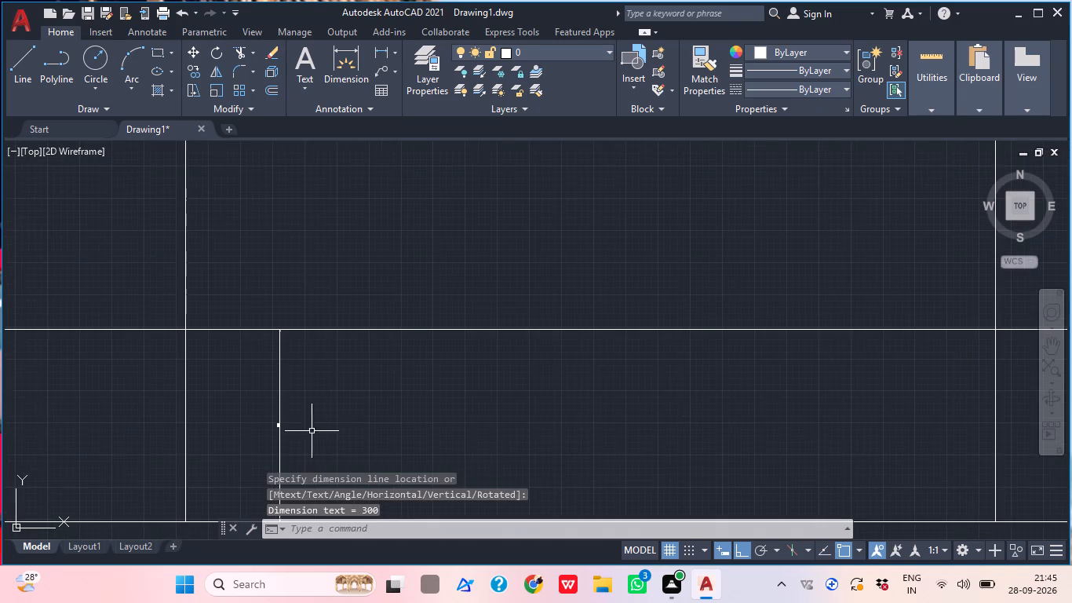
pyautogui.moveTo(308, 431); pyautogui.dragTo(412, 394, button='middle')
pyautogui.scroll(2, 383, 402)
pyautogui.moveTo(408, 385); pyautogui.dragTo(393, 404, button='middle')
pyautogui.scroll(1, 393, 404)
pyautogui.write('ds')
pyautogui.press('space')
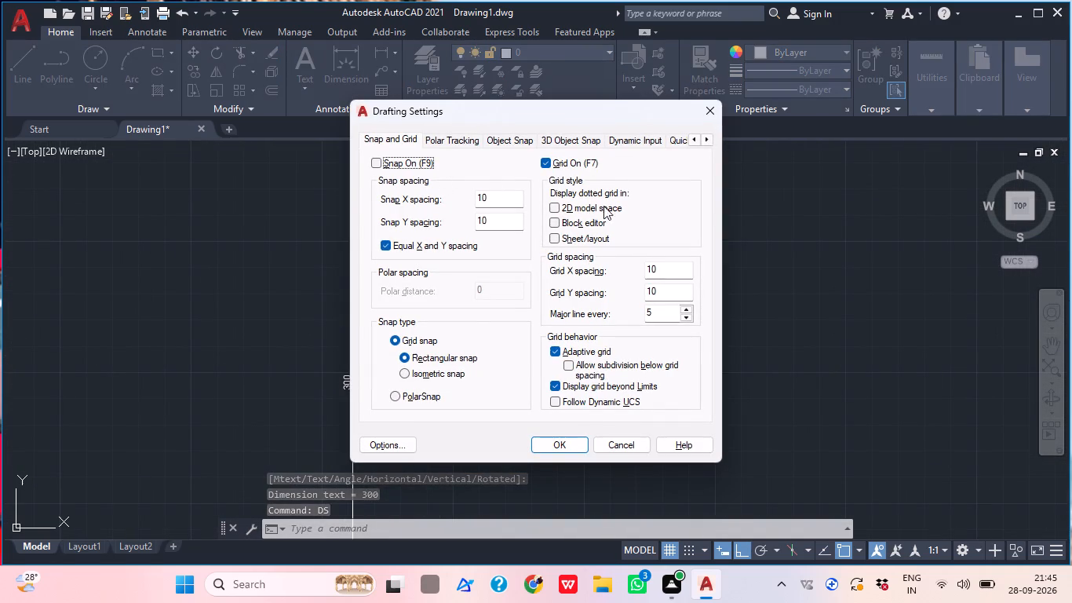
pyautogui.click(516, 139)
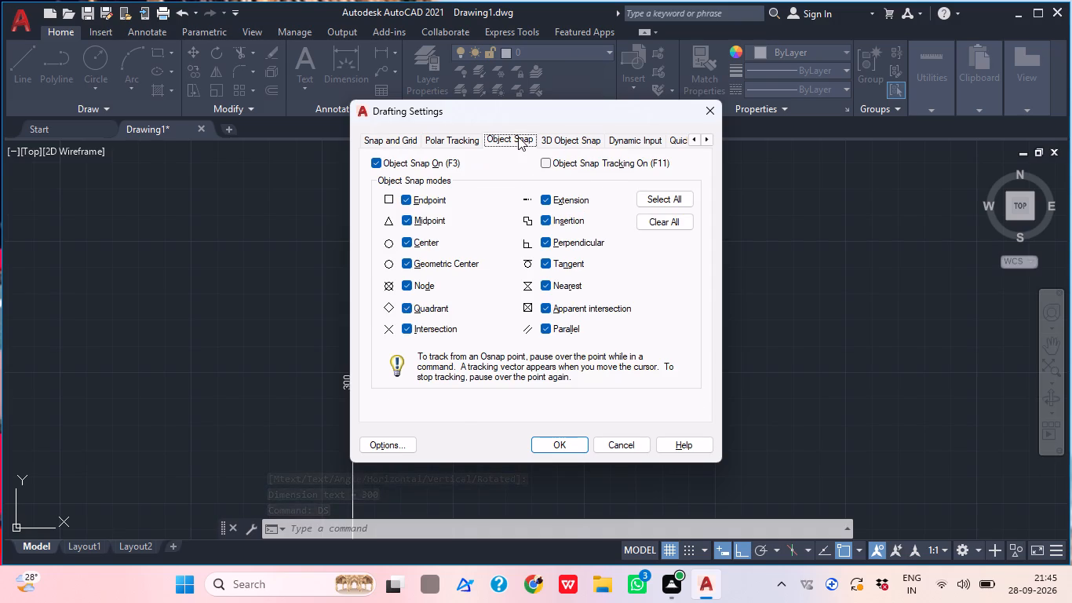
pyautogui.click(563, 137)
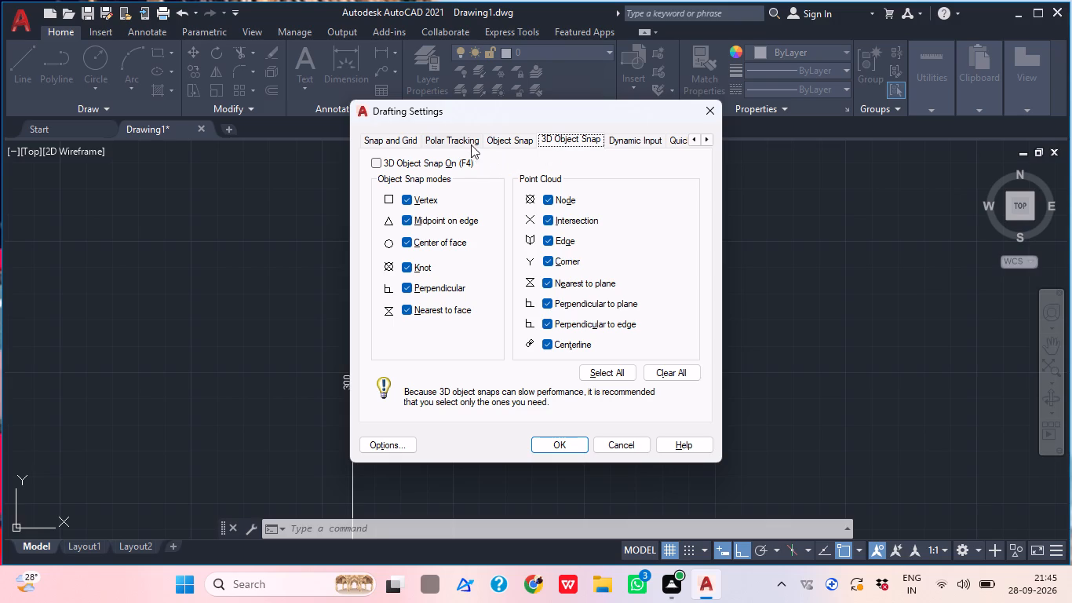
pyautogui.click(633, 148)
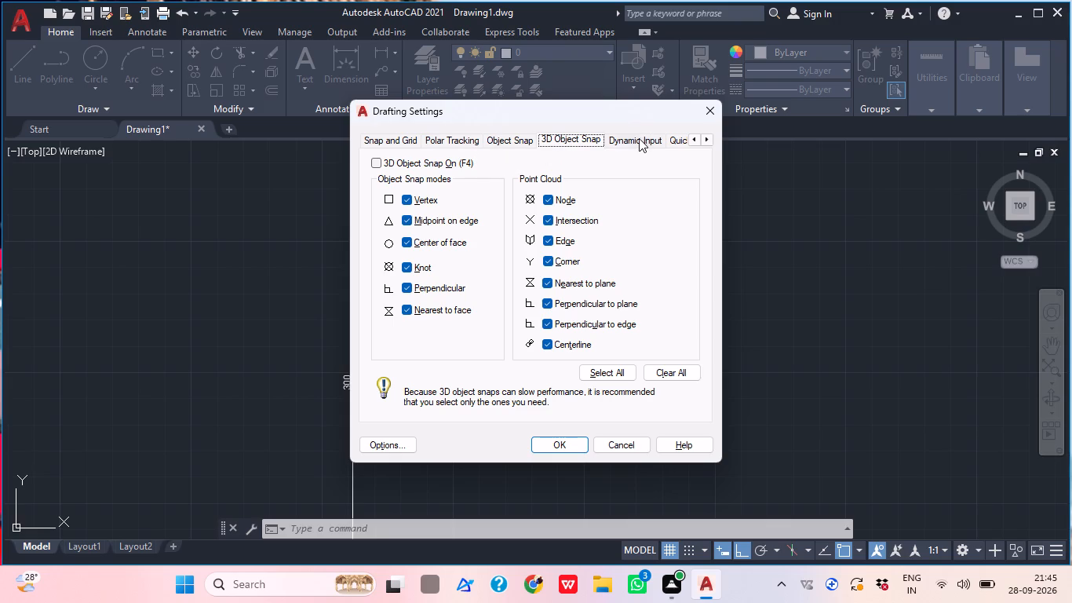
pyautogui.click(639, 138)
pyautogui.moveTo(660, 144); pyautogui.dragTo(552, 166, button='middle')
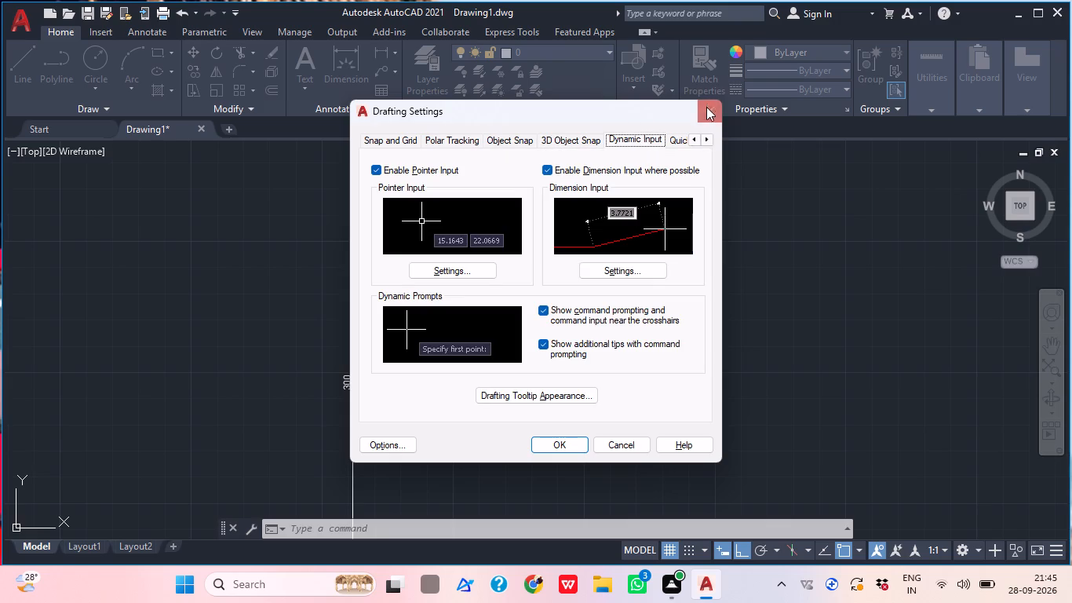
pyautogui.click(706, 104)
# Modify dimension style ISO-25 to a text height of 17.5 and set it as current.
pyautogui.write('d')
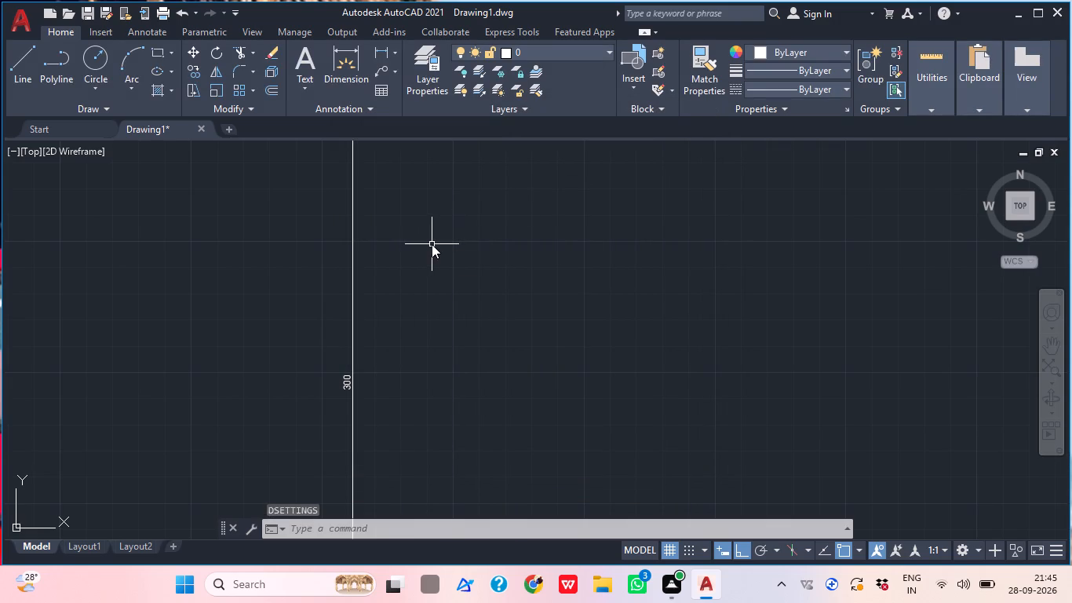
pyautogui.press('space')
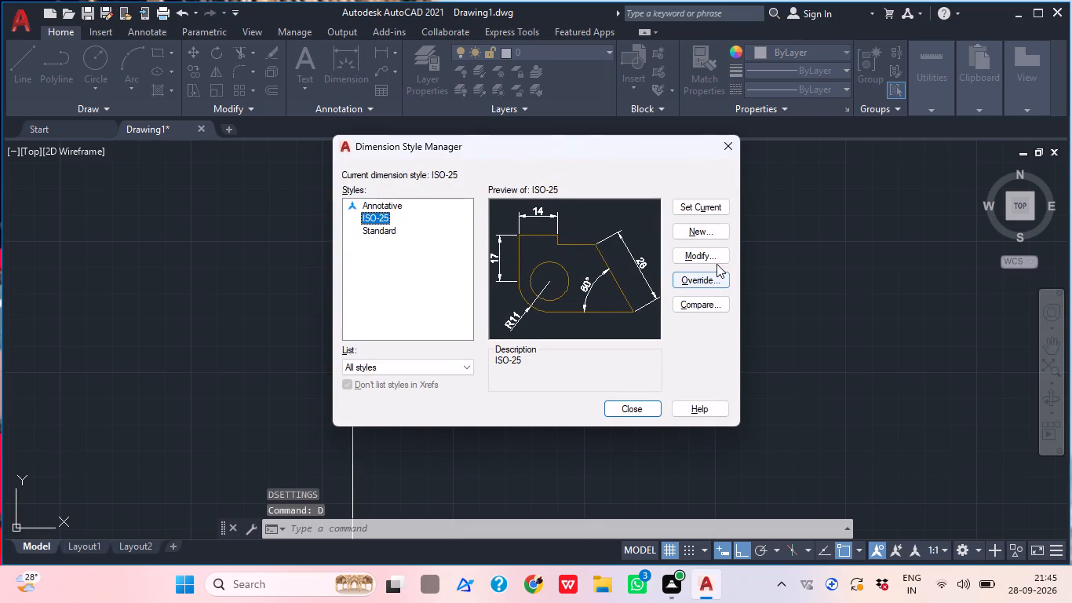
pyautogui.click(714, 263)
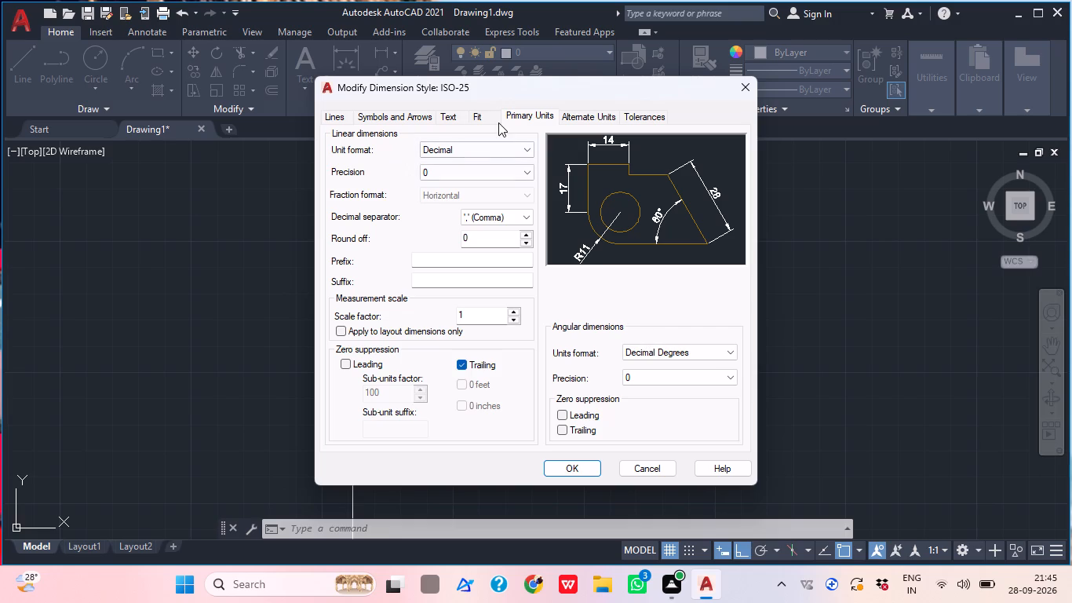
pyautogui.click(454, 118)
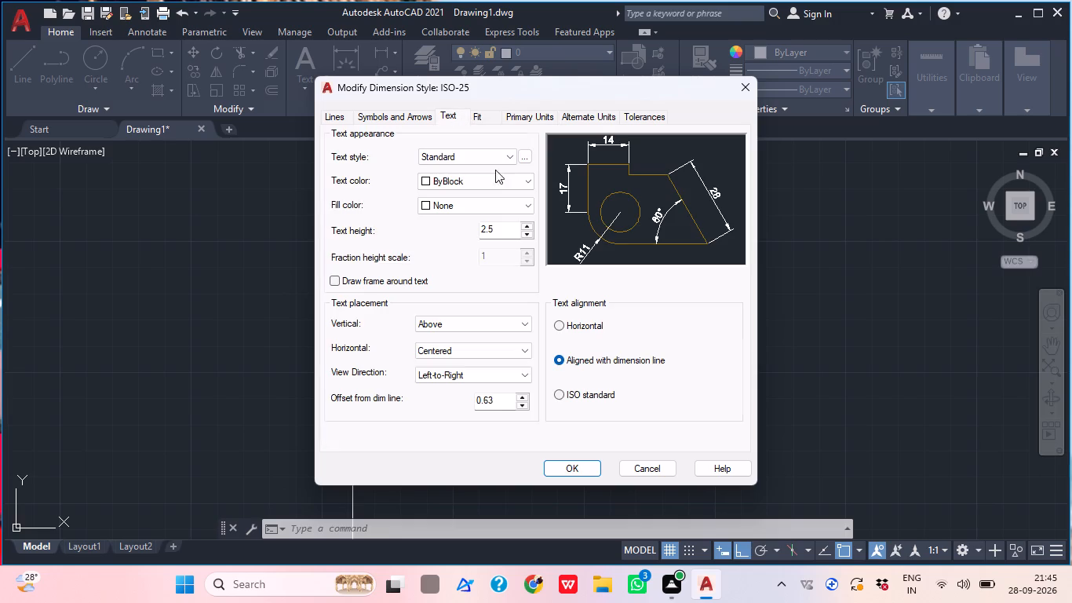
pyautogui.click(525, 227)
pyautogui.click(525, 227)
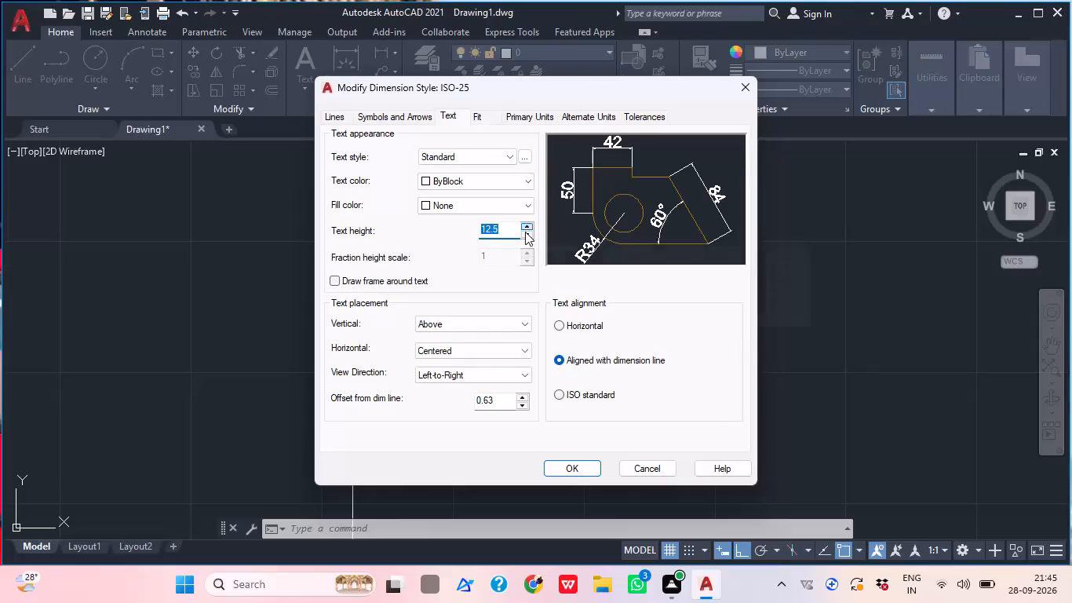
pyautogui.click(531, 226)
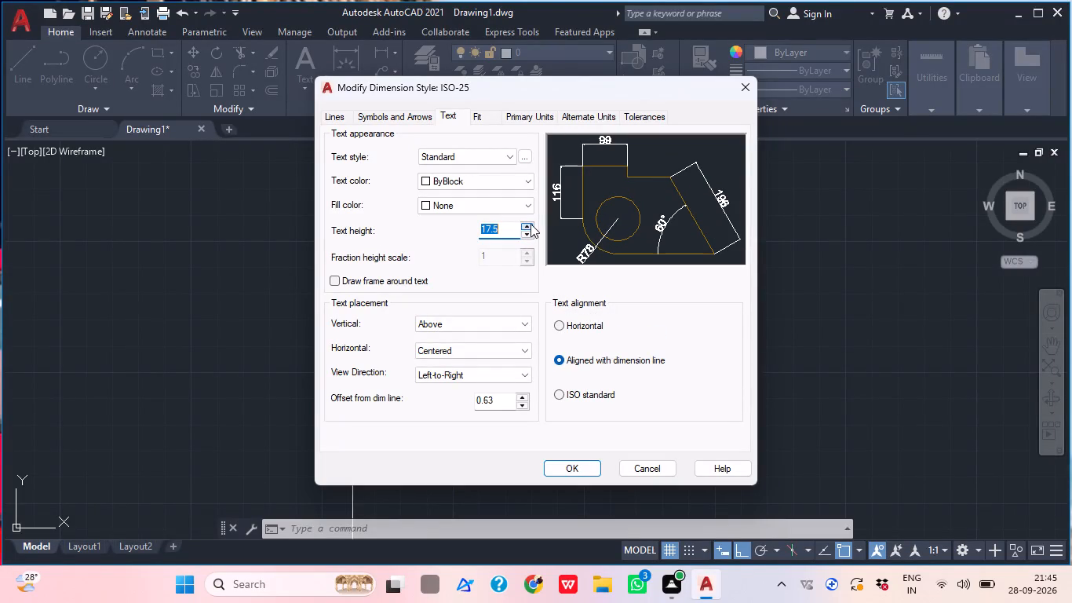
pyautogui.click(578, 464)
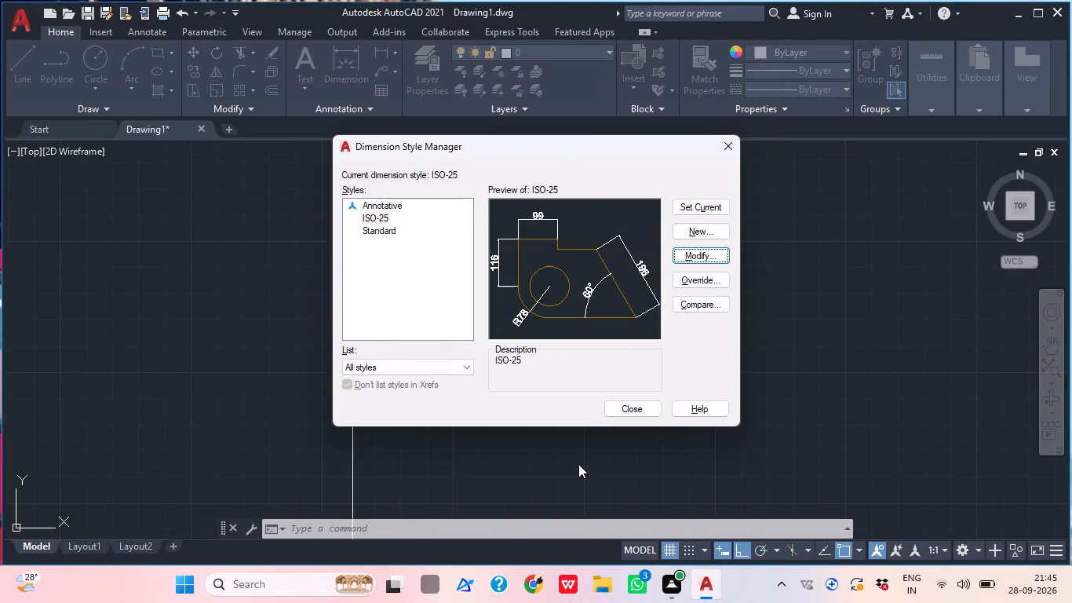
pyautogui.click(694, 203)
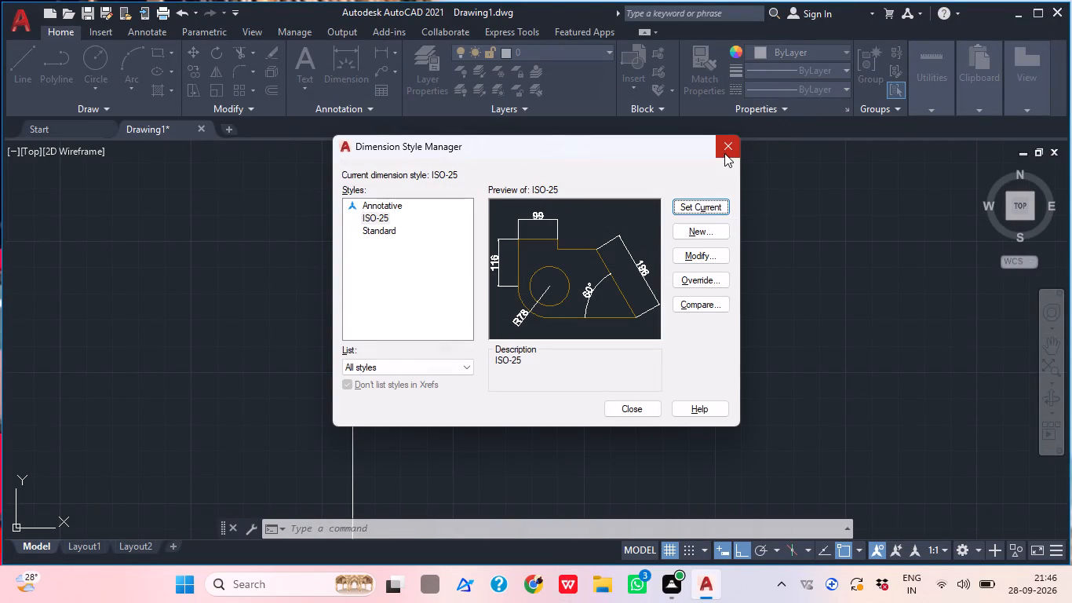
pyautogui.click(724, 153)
# Modify dimension style ISO-25 to a text height of 22.5 and set it as current.
pyautogui.scroll(-3, 617, 261)
pyautogui.scroll(-3, 510, 348)
pyautogui.moveTo(536, 341); pyautogui.dragTo(403, 392, button='middle')
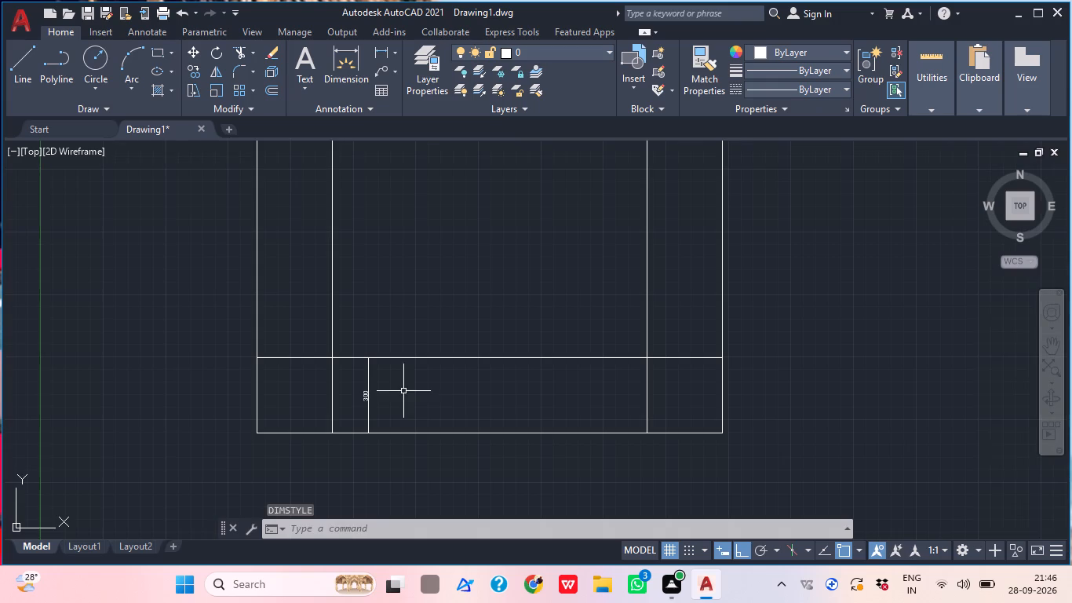
pyautogui.scroll(3, 397, 391)
pyautogui.click(320, 410)
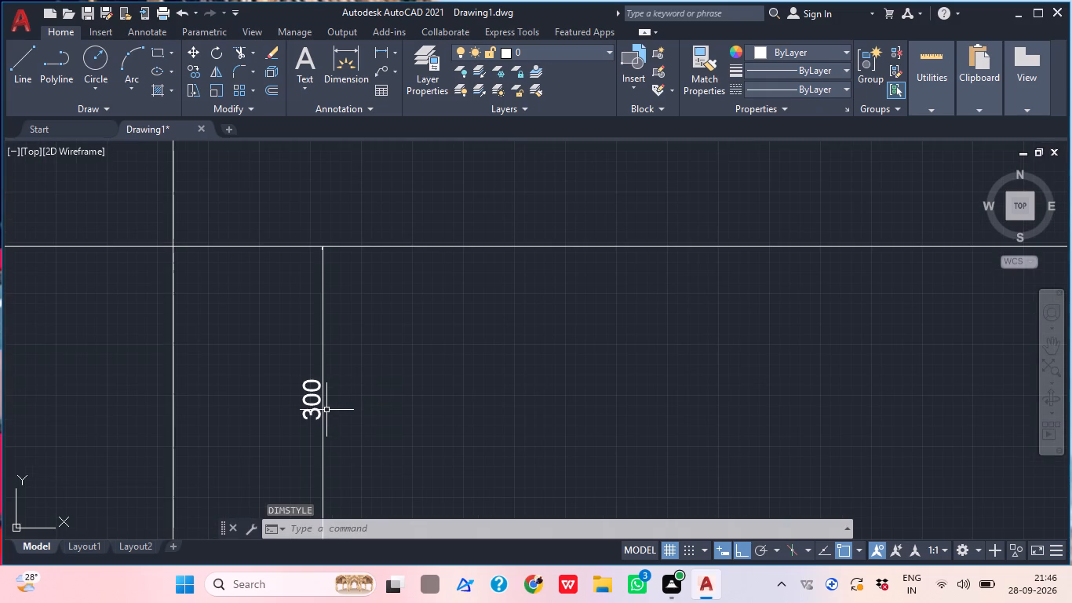
pyautogui.press('Escape')
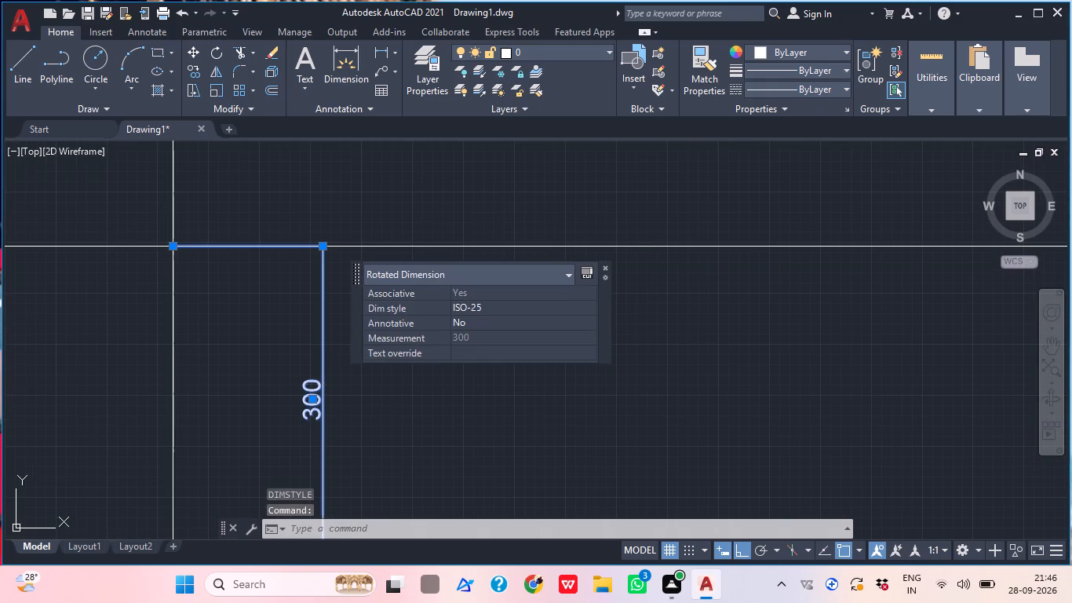
pyautogui.write('d')
pyautogui.press('space')
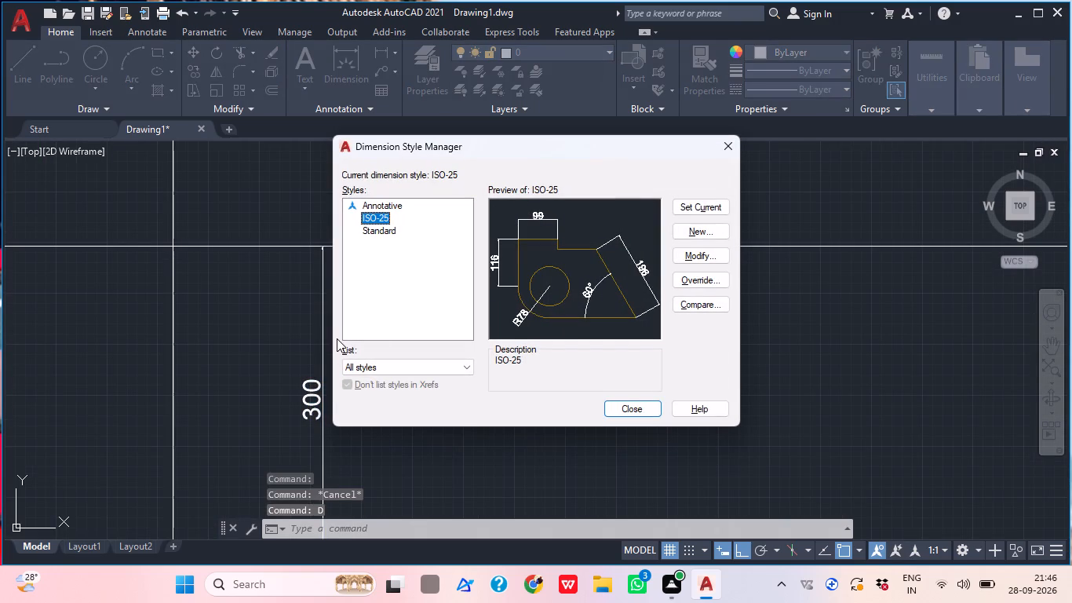
pyautogui.click(684, 249)
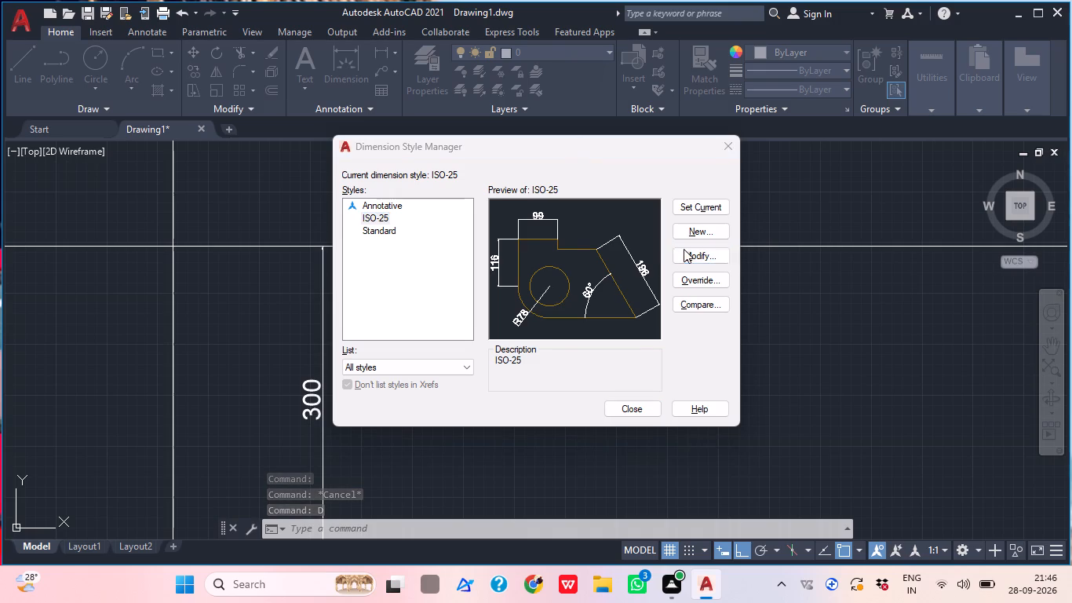
pyautogui.scroll(3, 533, 217)
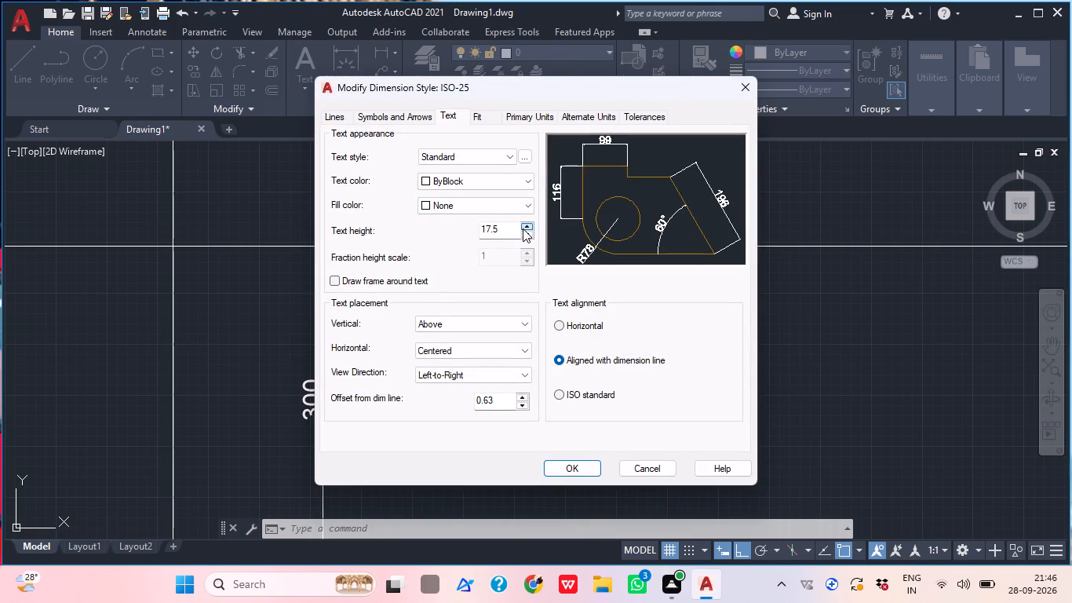
pyautogui.click(524, 227)
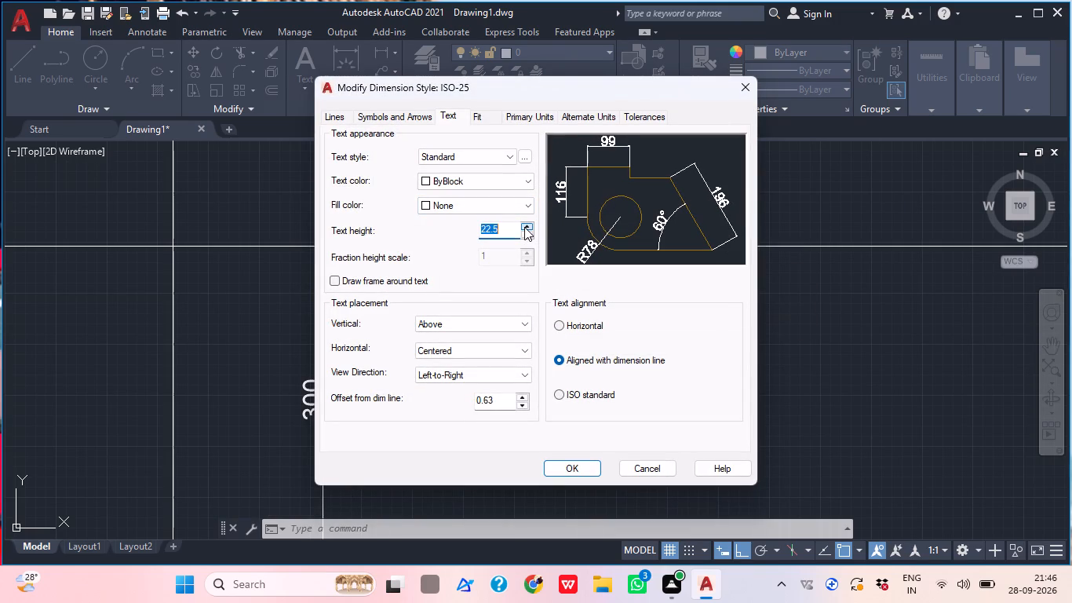
pyautogui.click(554, 464)
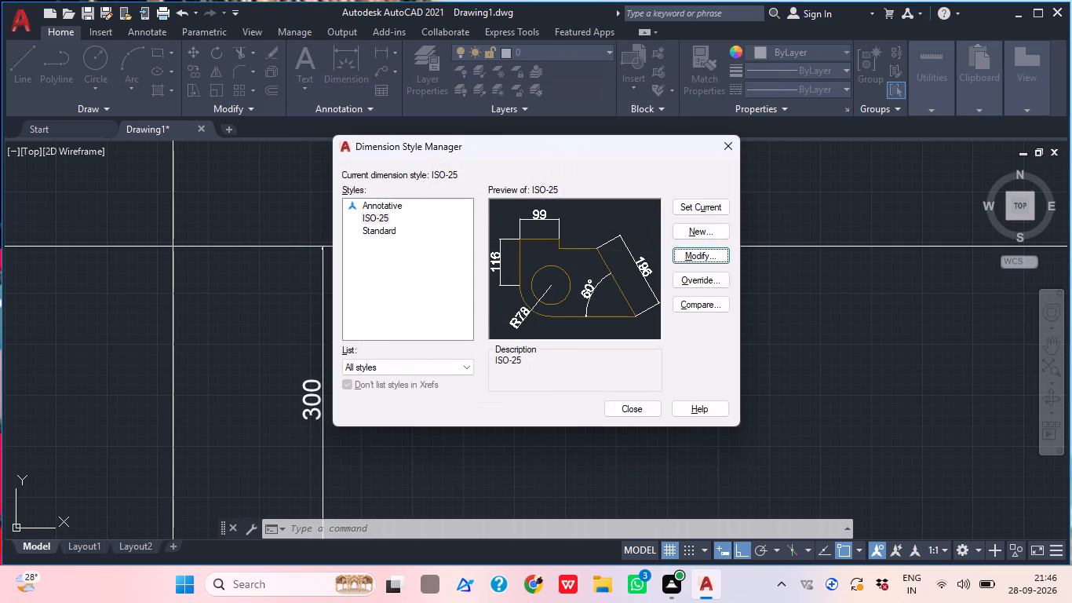
pyautogui.click(695, 210)
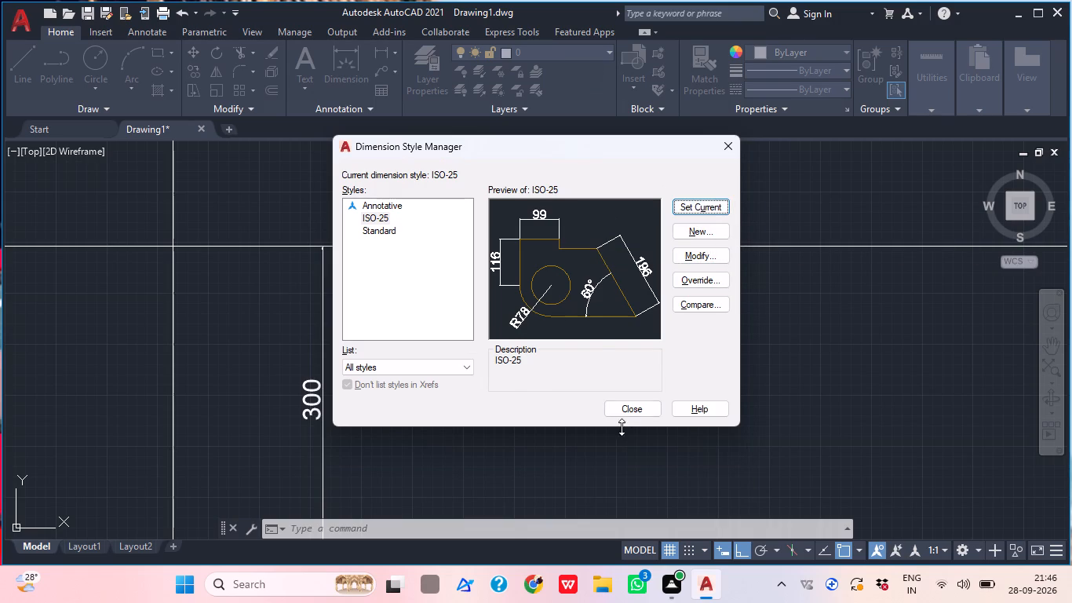
pyautogui.click(625, 413)
# Raise the text height of dimension style ISO-25 by two more increments and set the style as current.
pyautogui.scroll(-2, 614, 363)
pyautogui.scroll(1, 612, 360)
pyautogui.scroll(-1, 612, 360)
pyautogui.moveTo(606, 366); pyautogui.dragTo(498, 431, button='middle')
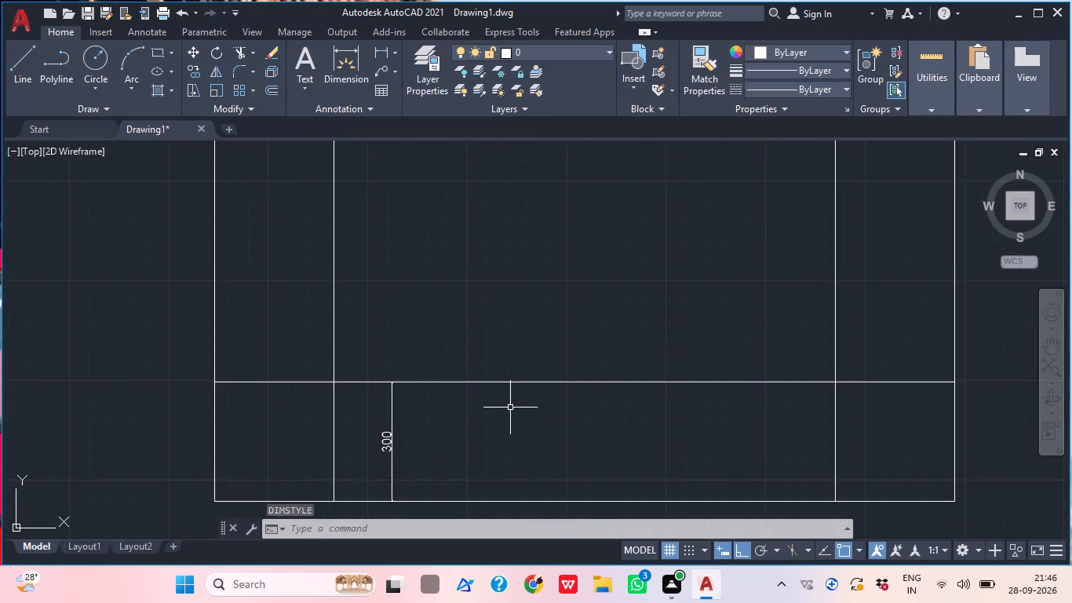
pyautogui.scroll(-1, 511, 406)
pyautogui.moveTo(513, 406); pyautogui.dragTo(486, 432, button='middle')
pyautogui.write('ds')
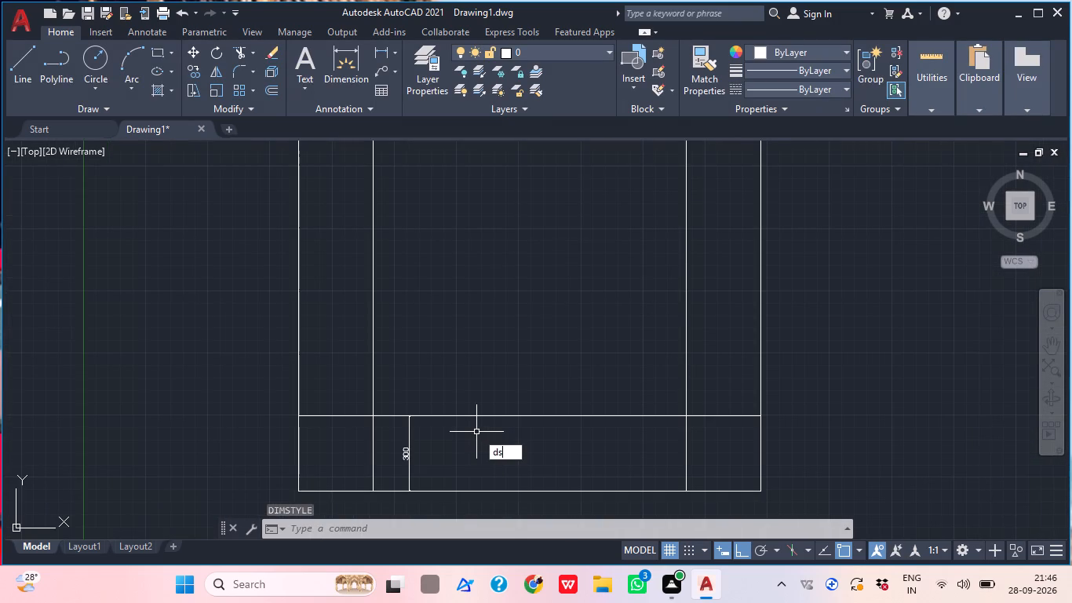
pyautogui.press('Escape')
pyautogui.write('d')
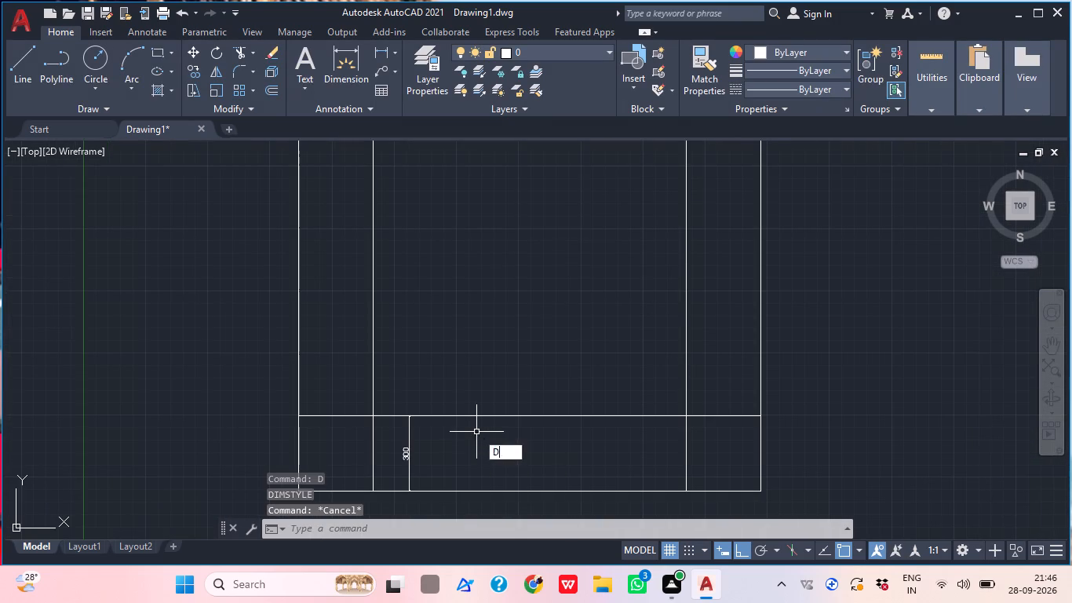
pyautogui.press('space')
pyautogui.click(696, 259)
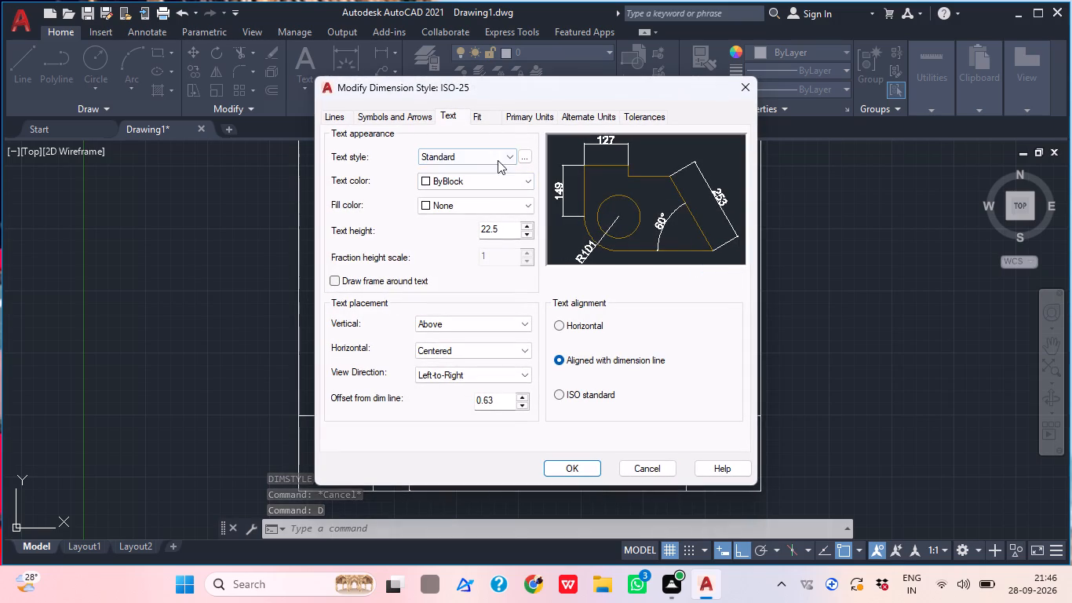
pyautogui.click(531, 228)
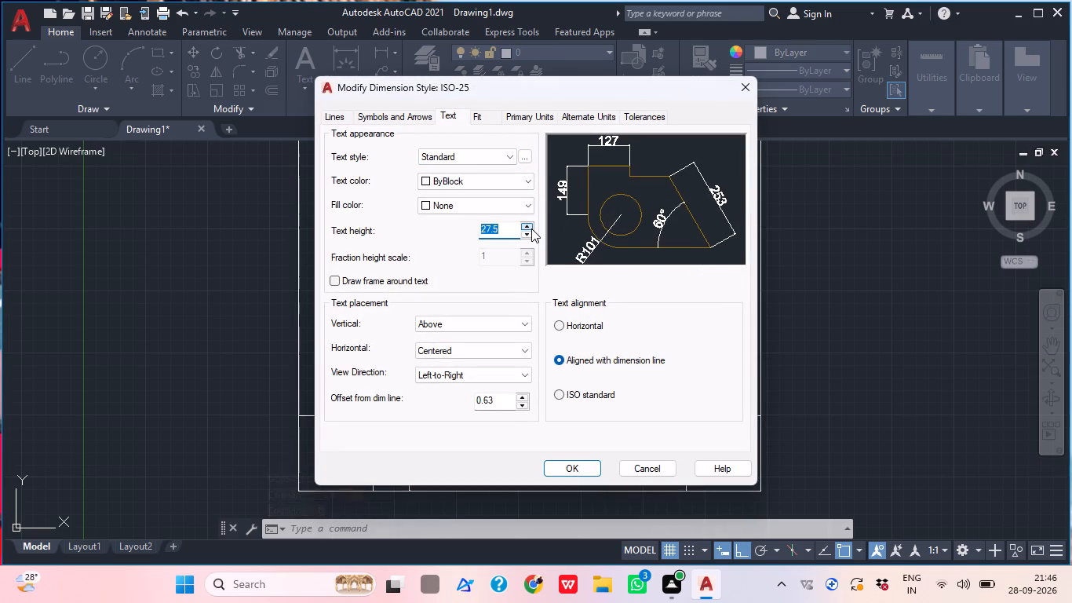
pyautogui.click(531, 228)
pyautogui.click(583, 466)
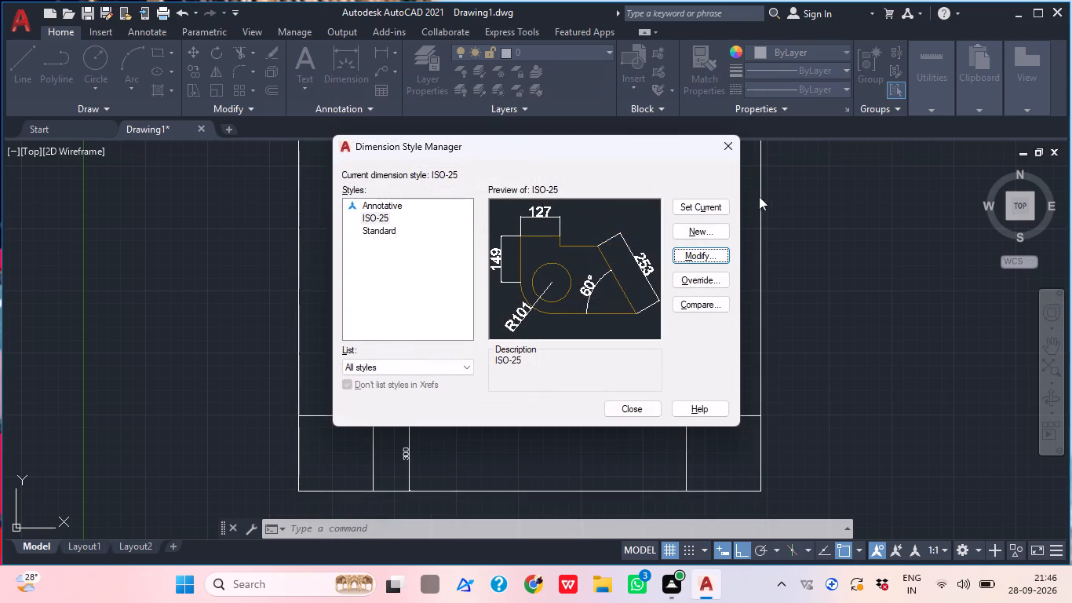
pyautogui.click(720, 201)
pyautogui.click(726, 147)
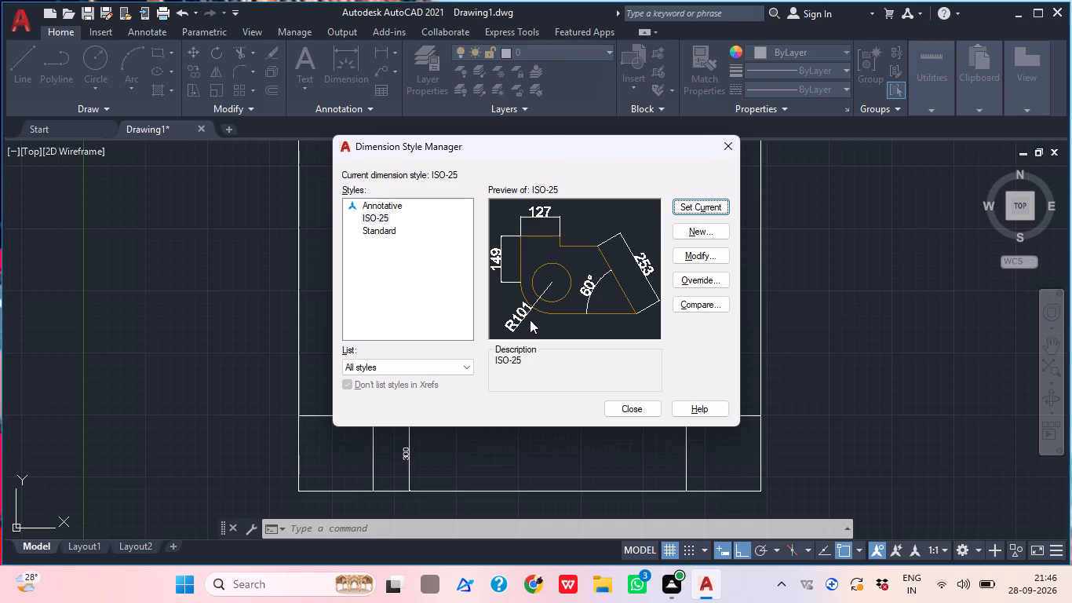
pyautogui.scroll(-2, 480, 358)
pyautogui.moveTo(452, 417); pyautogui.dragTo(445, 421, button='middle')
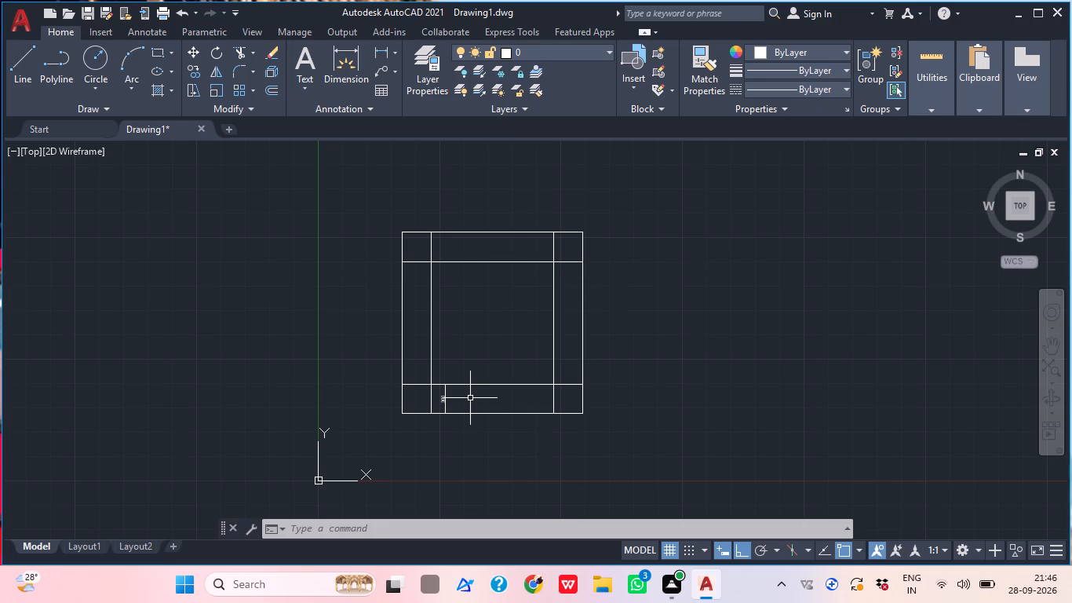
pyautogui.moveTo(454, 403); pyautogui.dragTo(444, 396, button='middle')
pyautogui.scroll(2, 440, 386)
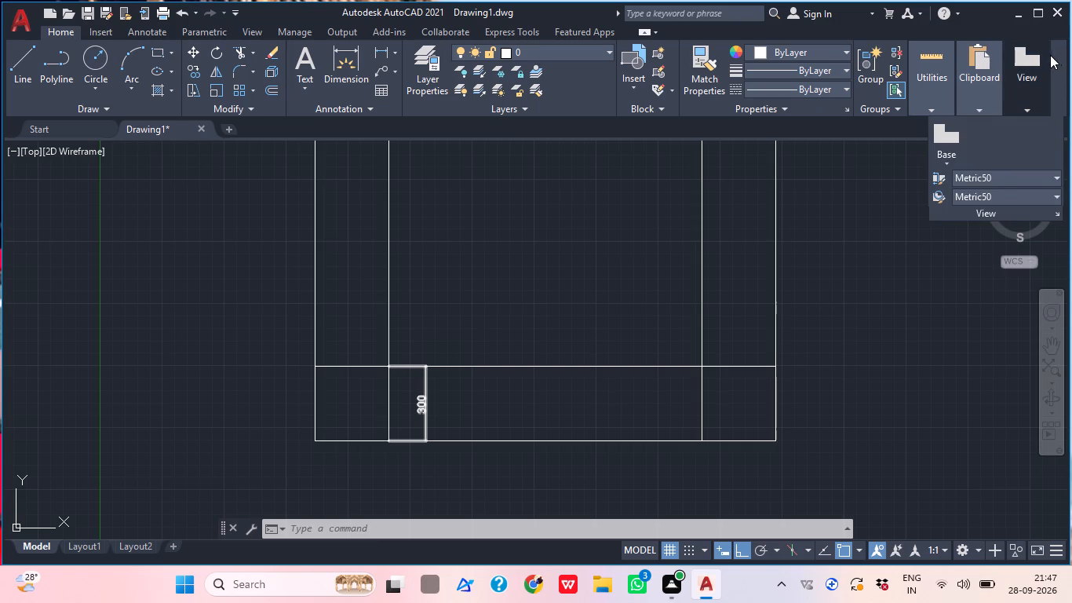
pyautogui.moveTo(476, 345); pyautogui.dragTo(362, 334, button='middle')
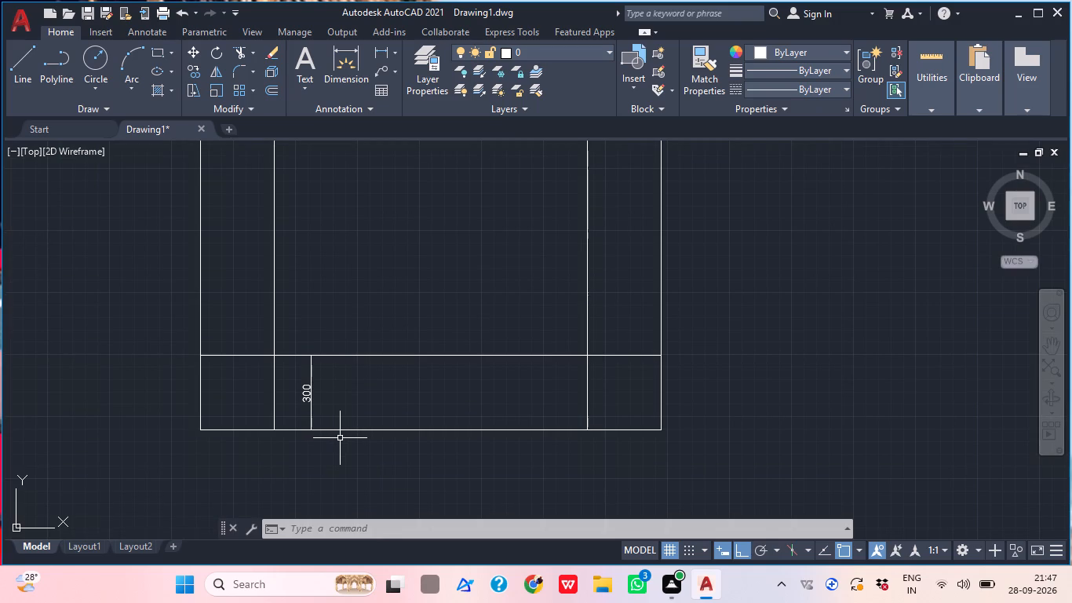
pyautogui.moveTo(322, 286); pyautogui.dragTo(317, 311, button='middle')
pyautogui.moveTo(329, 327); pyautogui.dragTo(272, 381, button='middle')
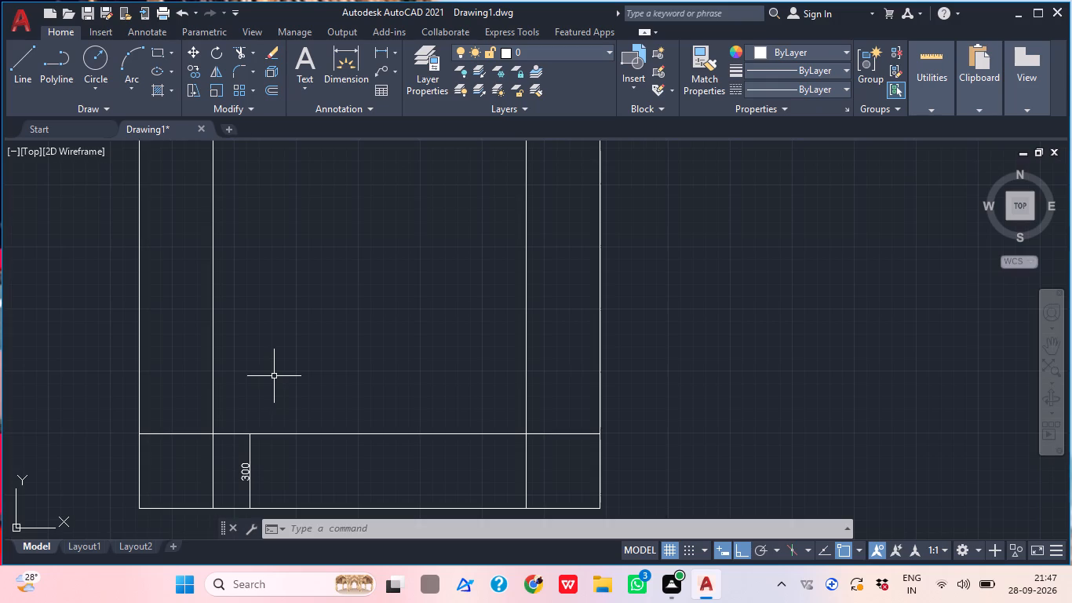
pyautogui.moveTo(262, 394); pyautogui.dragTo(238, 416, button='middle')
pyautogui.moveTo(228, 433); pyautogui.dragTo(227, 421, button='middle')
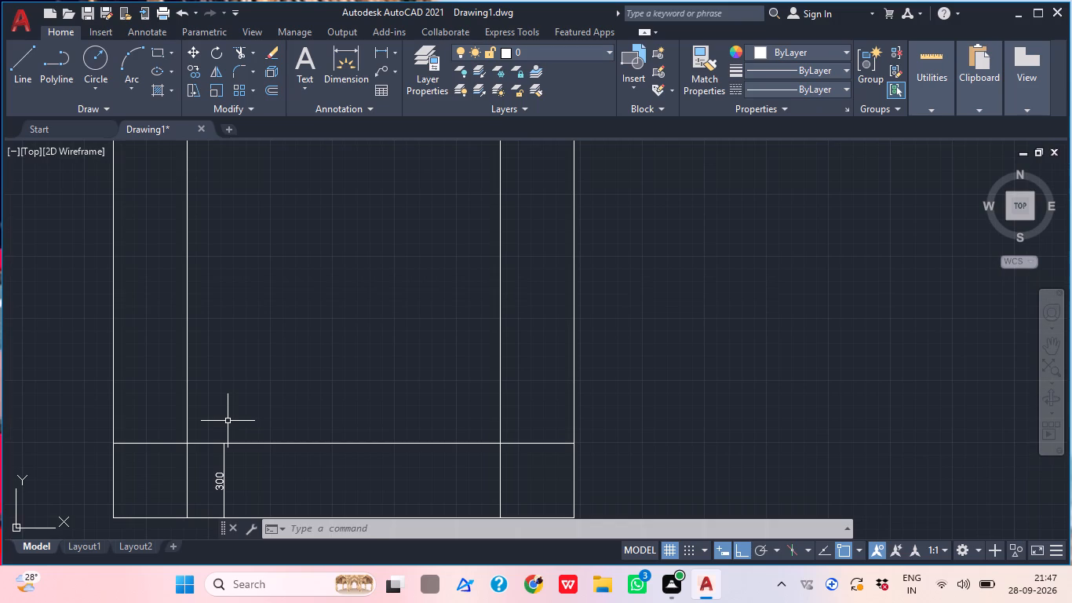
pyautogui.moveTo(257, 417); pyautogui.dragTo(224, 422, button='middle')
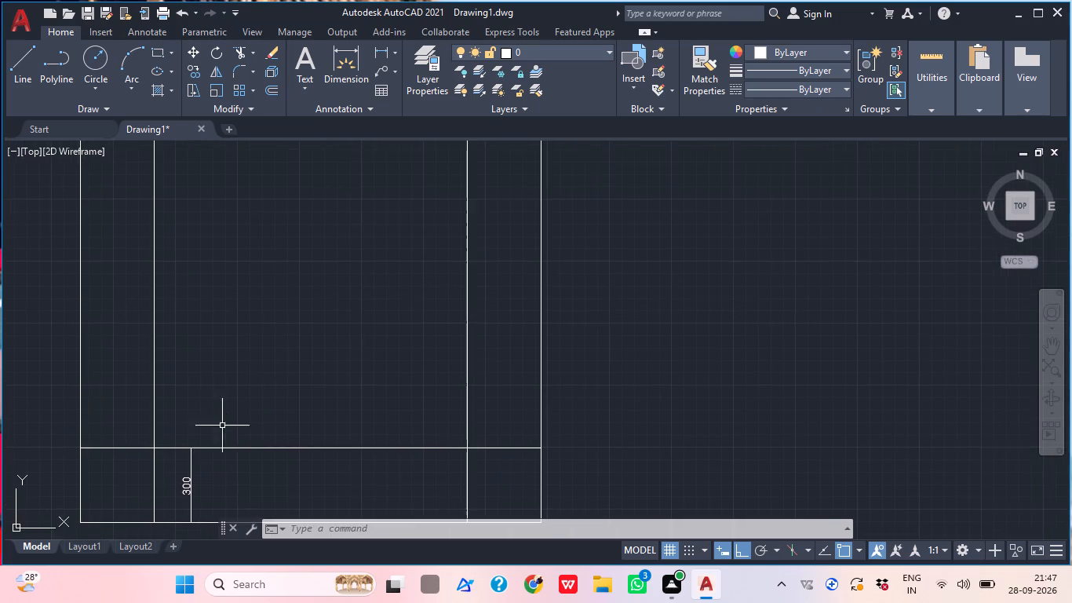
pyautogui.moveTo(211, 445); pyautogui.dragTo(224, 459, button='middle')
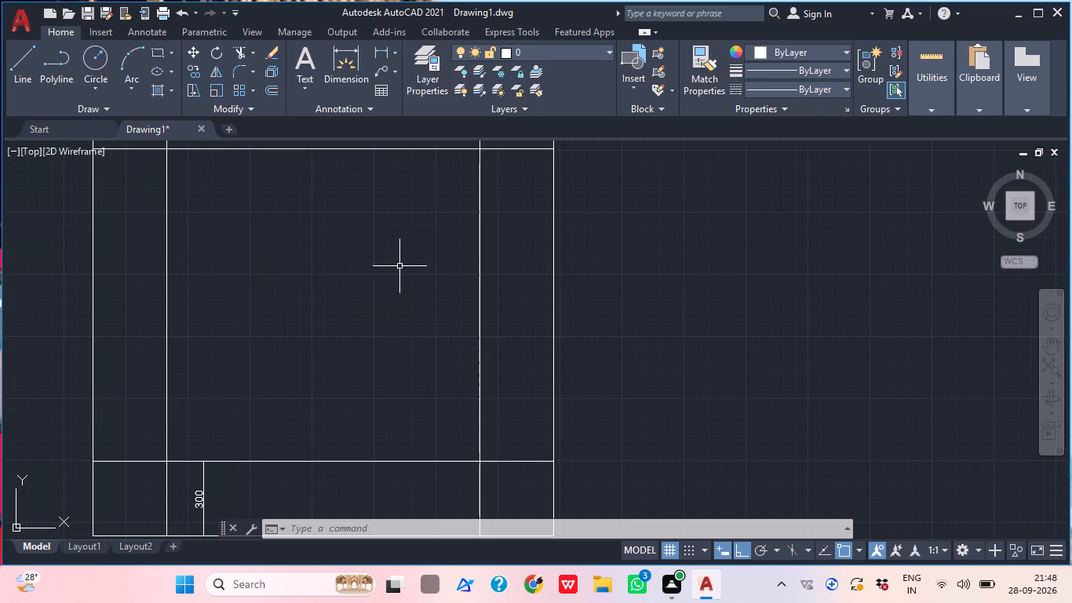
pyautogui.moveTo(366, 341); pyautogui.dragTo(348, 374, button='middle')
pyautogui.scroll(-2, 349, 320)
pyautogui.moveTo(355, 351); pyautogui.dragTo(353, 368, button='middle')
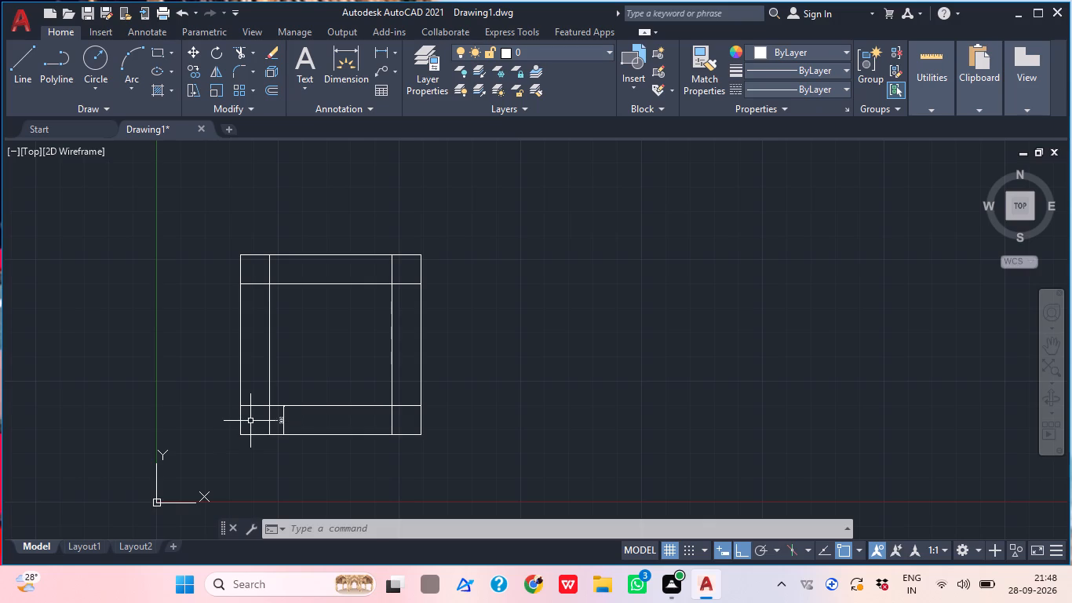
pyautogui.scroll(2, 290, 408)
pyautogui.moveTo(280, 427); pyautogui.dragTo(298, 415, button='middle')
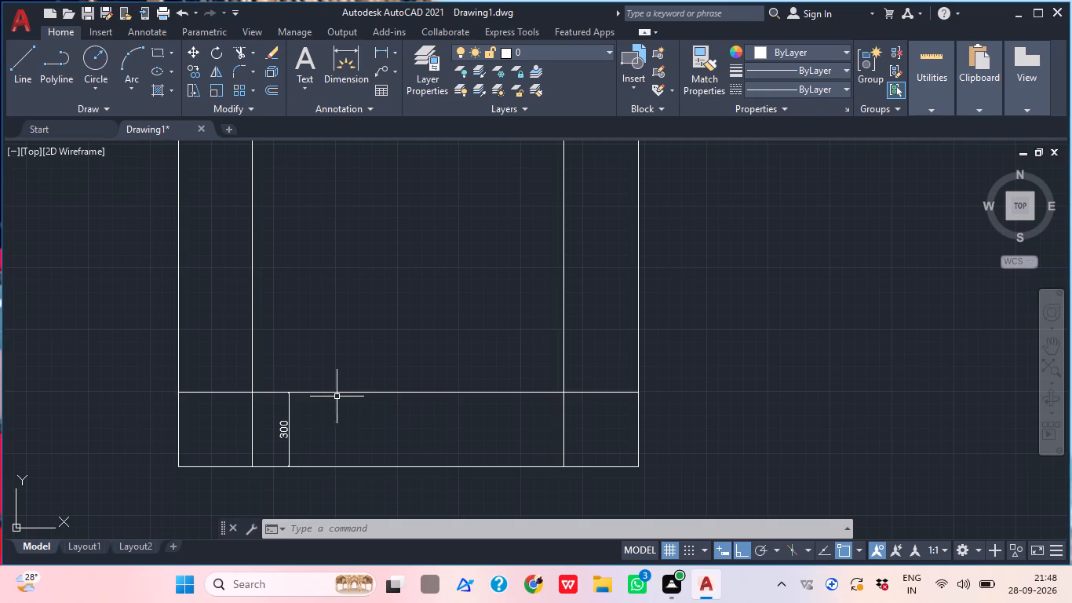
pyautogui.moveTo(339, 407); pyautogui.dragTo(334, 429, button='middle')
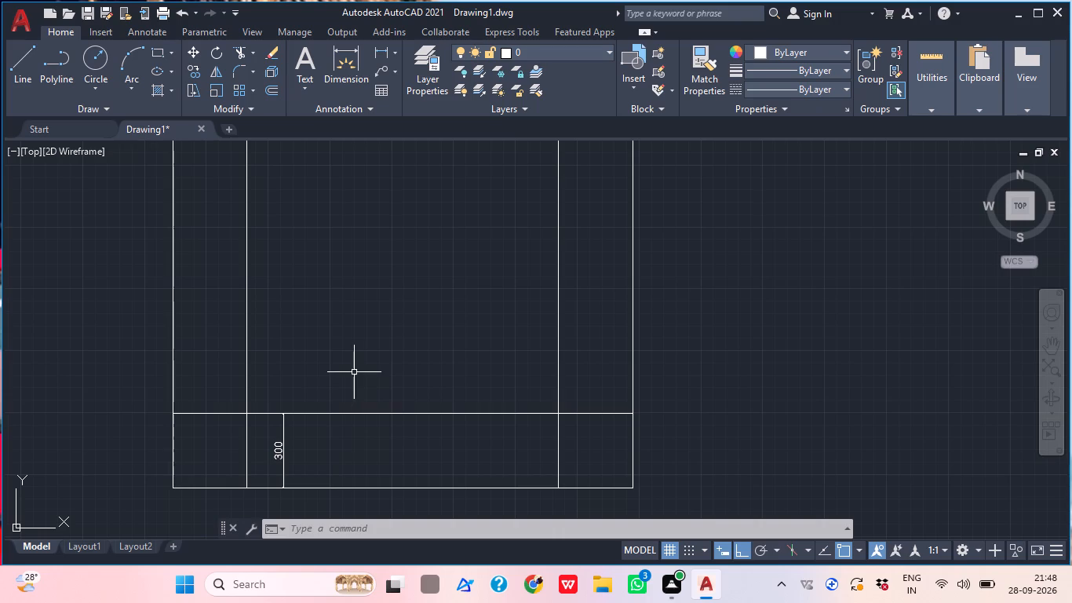
# Use Trim to remove the 300 vertical dimension between the square's bottom edge and the lower offset line.
pyautogui.write('tr')
pyautogui.press('space')
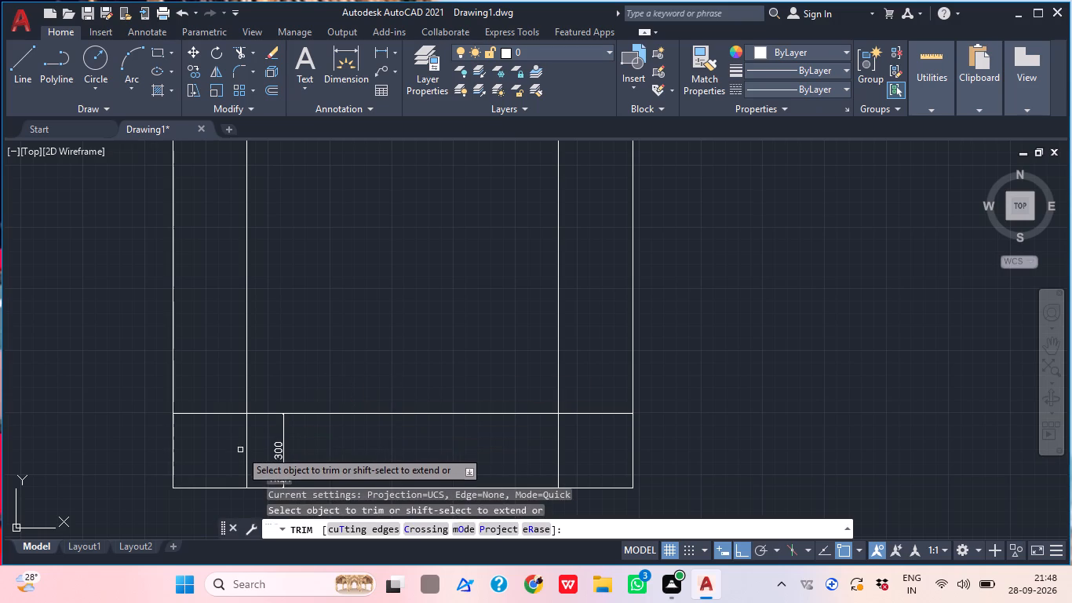
pyautogui.click(280, 441)
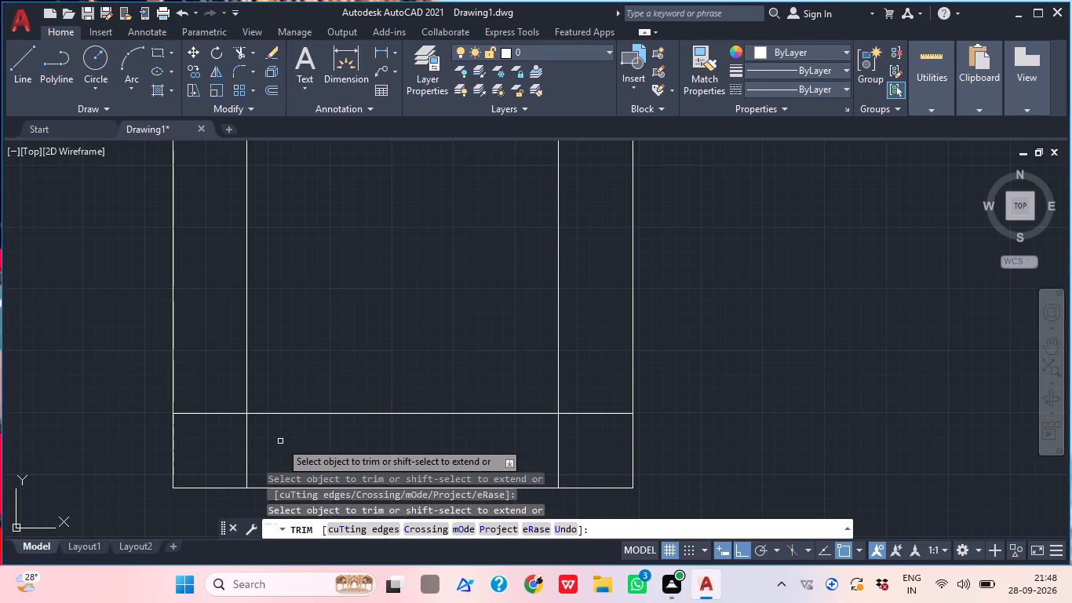
pyautogui.press('Escape')
# Turn object snap off.
pyautogui.scroll(-2, 298, 400)
pyautogui.moveTo(298, 404); pyautogui.dragTo(286, 463, button='middle')
pyautogui.scroll(1, 283, 463)
pyautogui.moveTo(283, 463); pyautogui.dragTo(289, 424, button='middle')
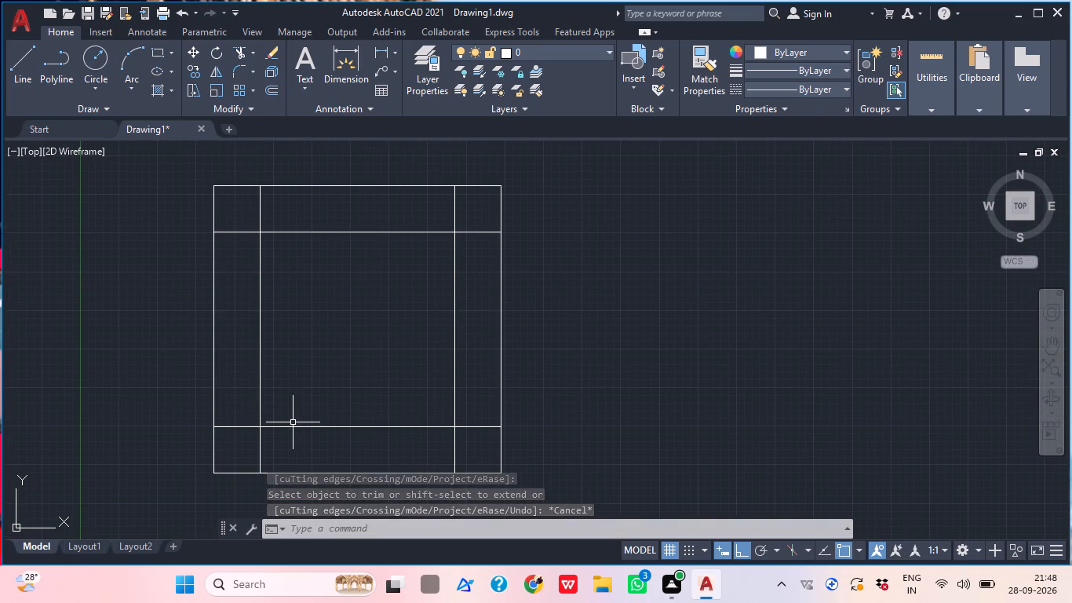
pyautogui.press('F2')
pyautogui.press('F2')
pyautogui.press('F3')
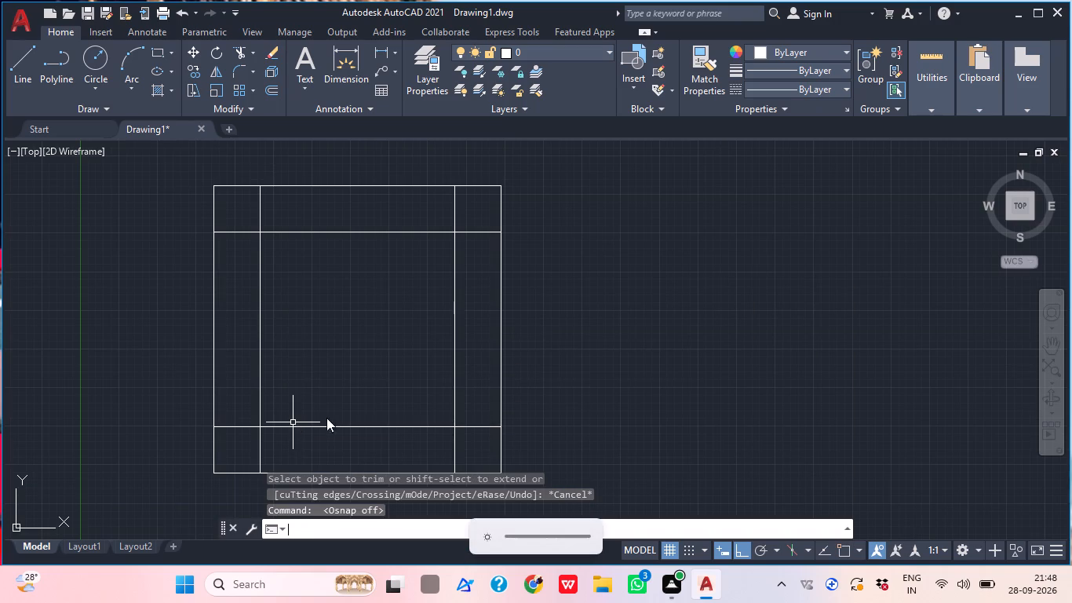
# Trim the overhanging ends of the offset lines at the square's two lower corners so they meet in clean inner corners.
pyautogui.scroll(-1, 337, 404)
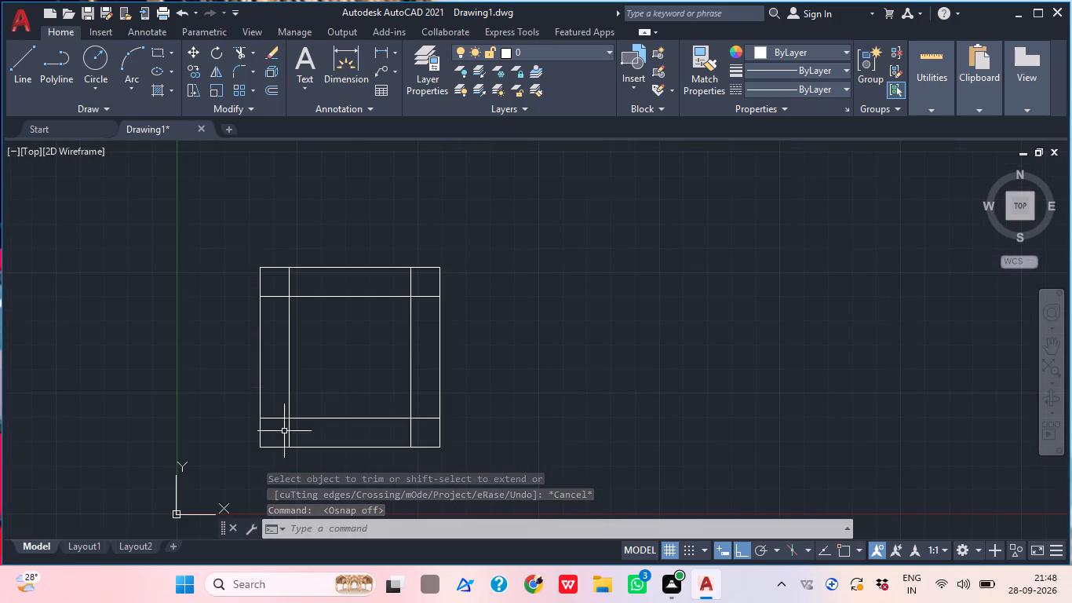
pyautogui.write('tr')
pyautogui.press('space')
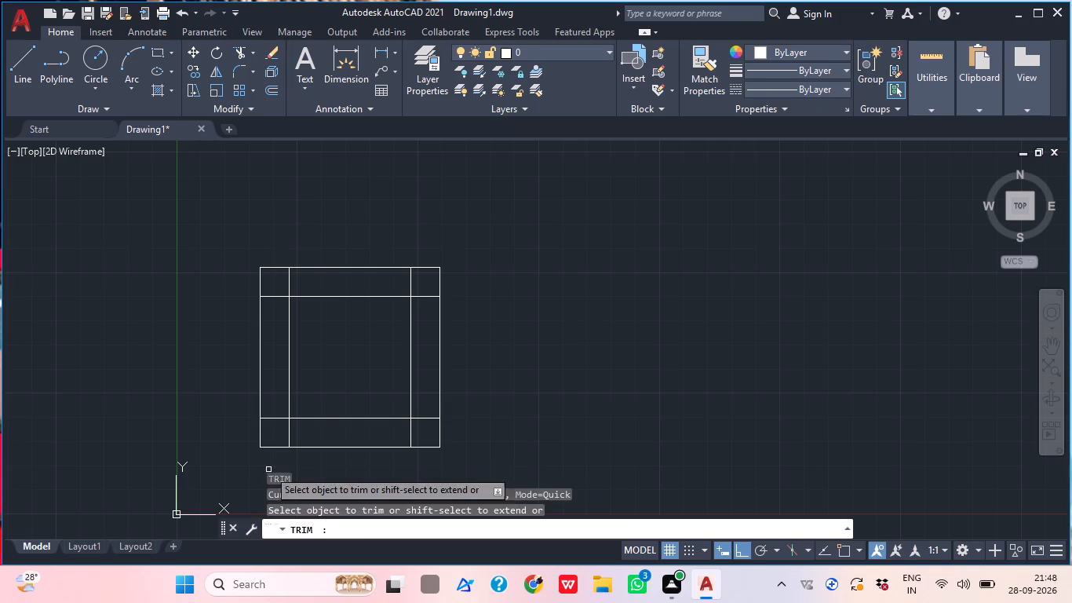
pyautogui.scroll(1, 287, 388)
pyautogui.click(261, 438)
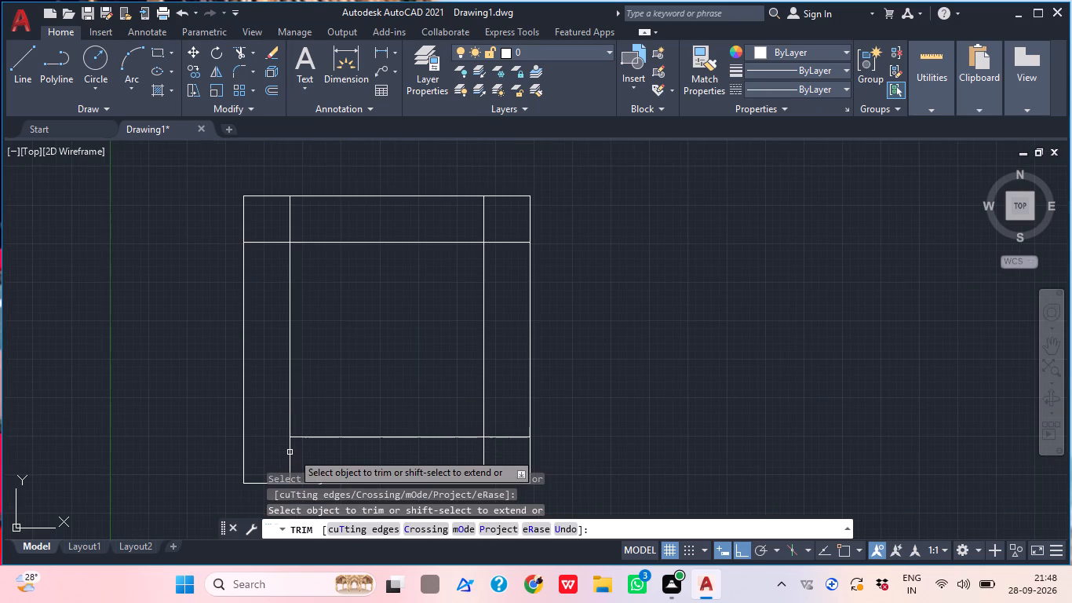
pyautogui.click(290, 452)
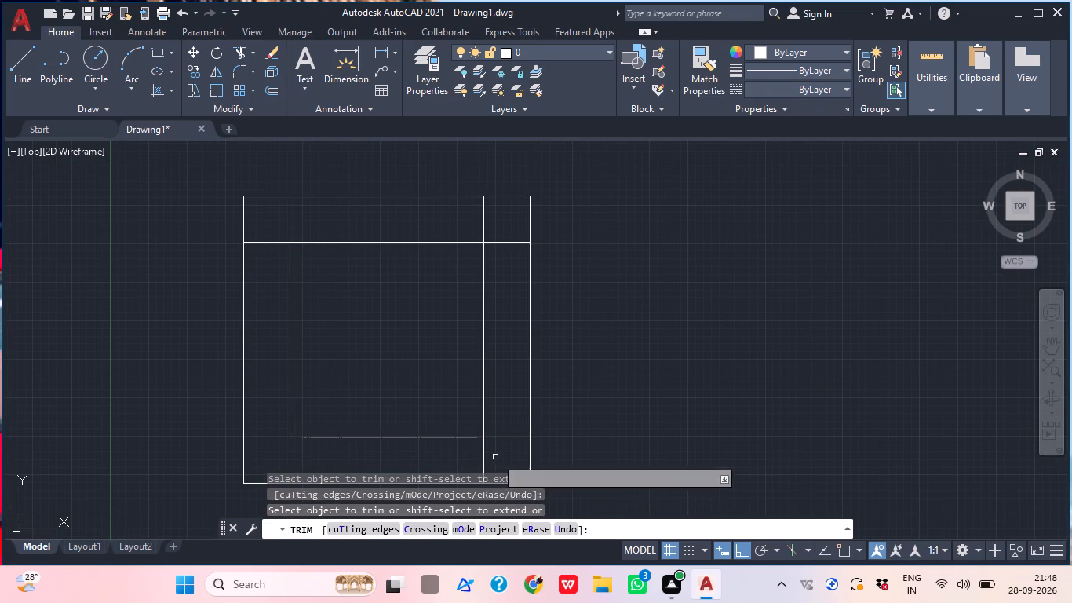
pyautogui.moveTo(495, 457); pyautogui.dragTo(488, 434, button='middle')
pyautogui.click(487, 434)
pyautogui.click(474, 430)
pyautogui.click(483, 415)
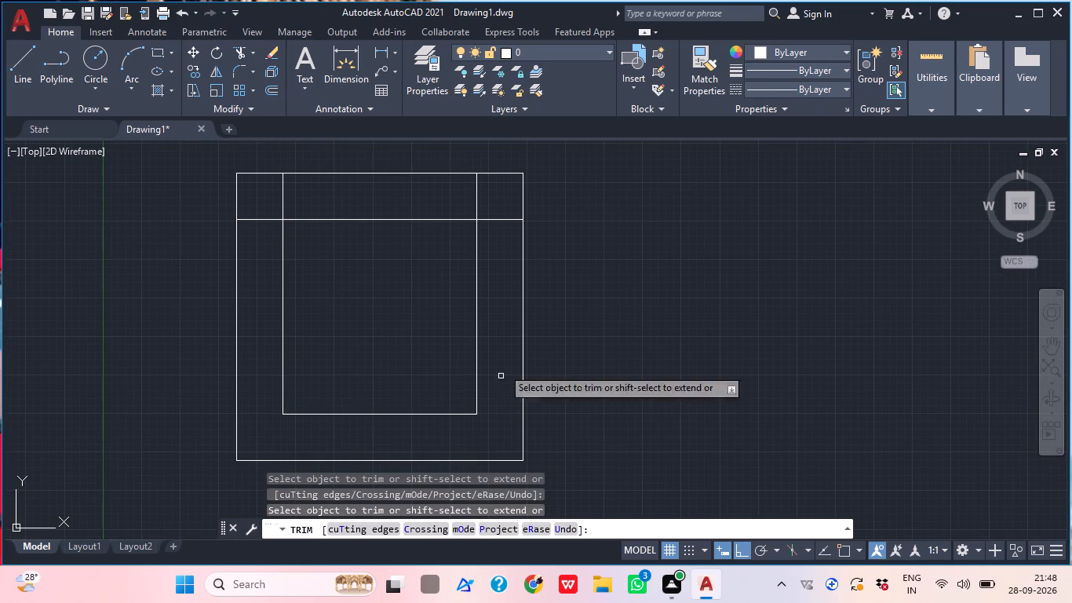
# Trim the overhanging ends of the offset lines at the two upper corners to complete the inner square.
pyautogui.click(474, 198)
pyautogui.click(497, 231)
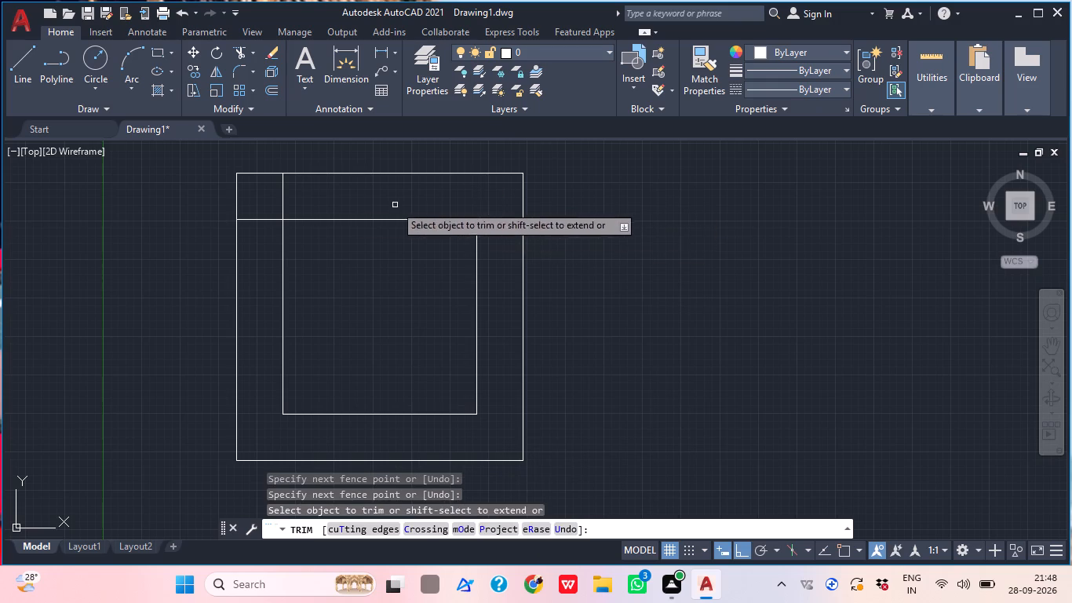
pyautogui.click(288, 208)
pyautogui.click(264, 225)
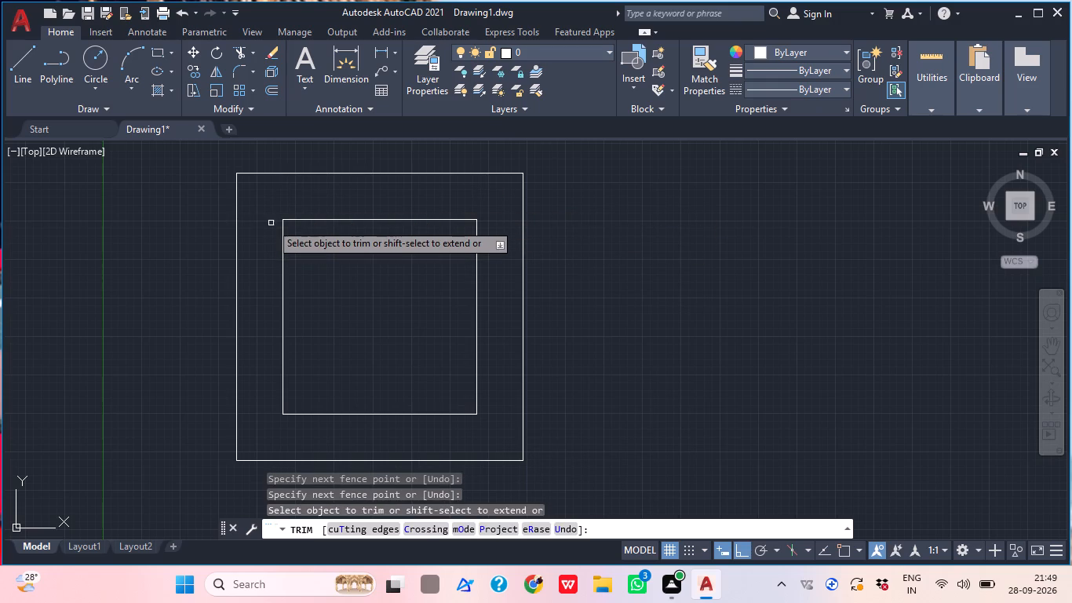
pyautogui.press('Escape')
# Offset the inner square's left side inward by 50, then offset the resulting line inward by 50 again.
pyautogui.moveTo(318, 283); pyautogui.dragTo(275, 320, button='middle')
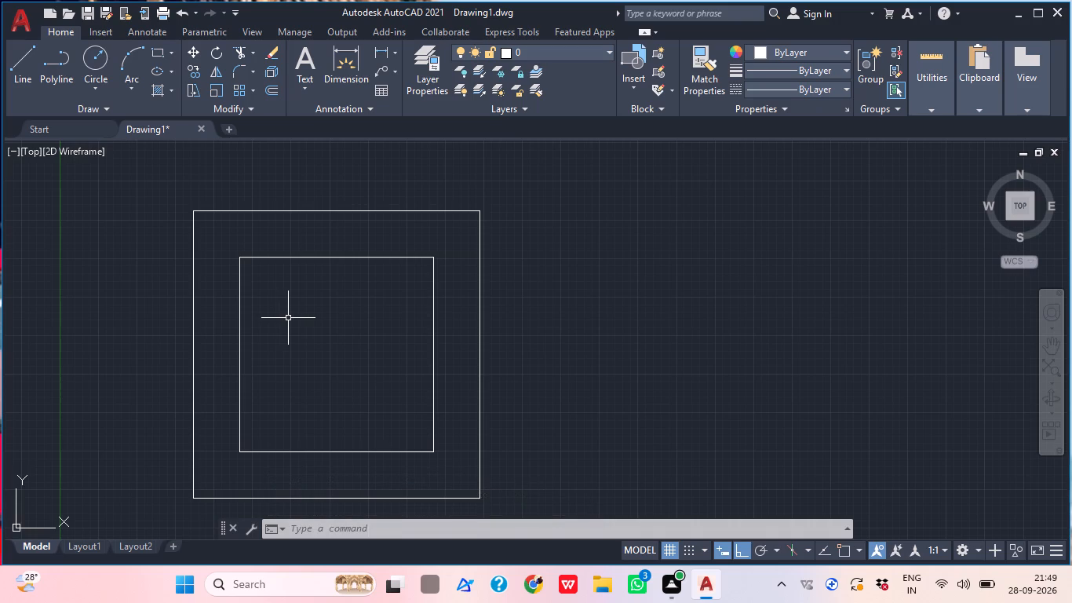
pyautogui.write('o')
pyautogui.press('space')
pyautogui.write('5/')
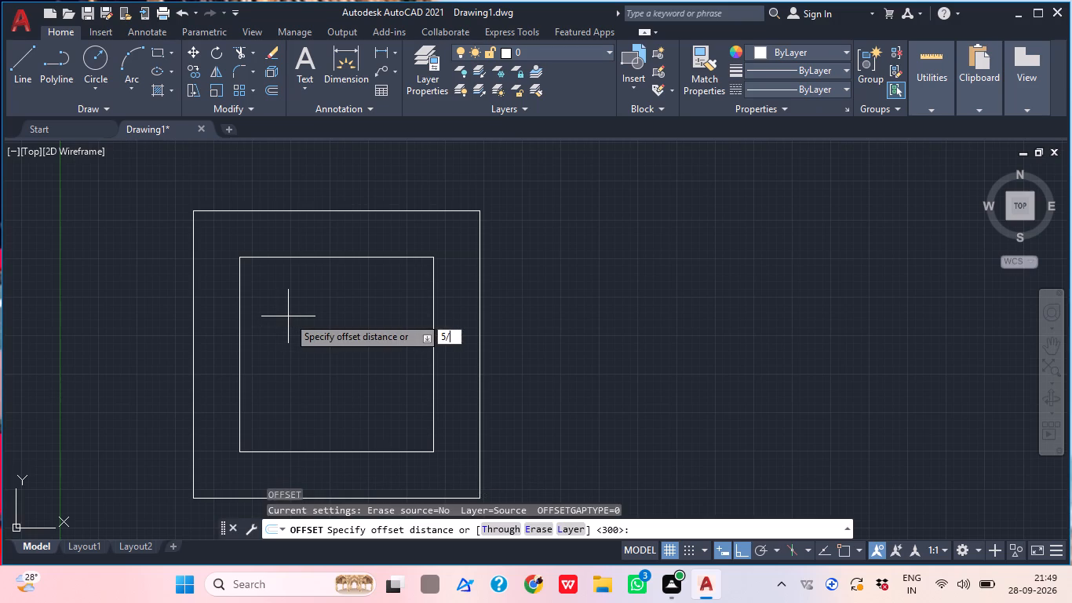
pyautogui.press('BackSpace')
pyautogui.press('0')
pyautogui.press('Return')
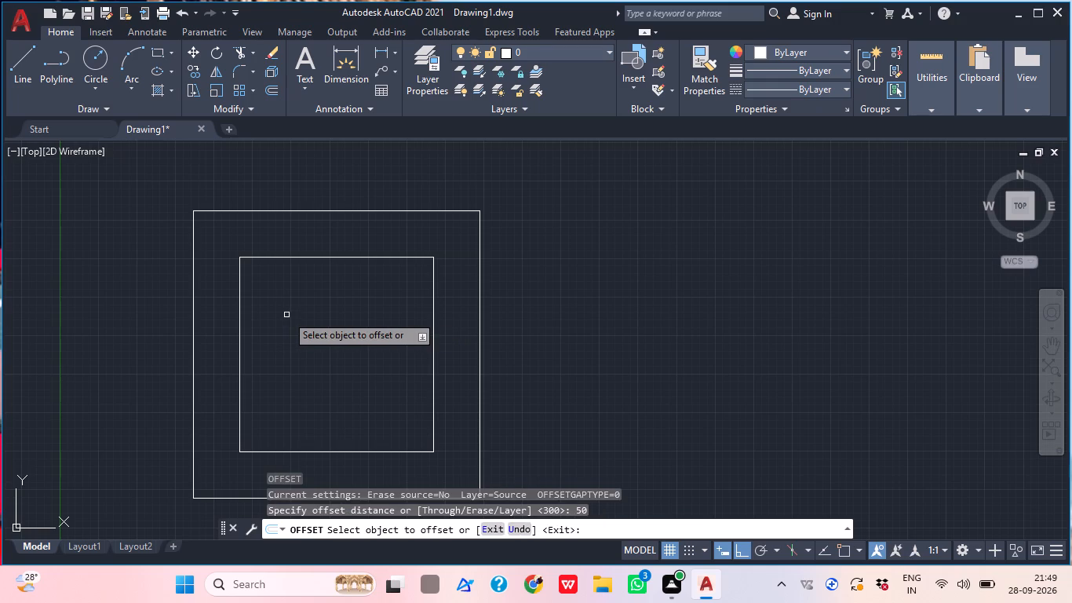
pyautogui.click(239, 370)
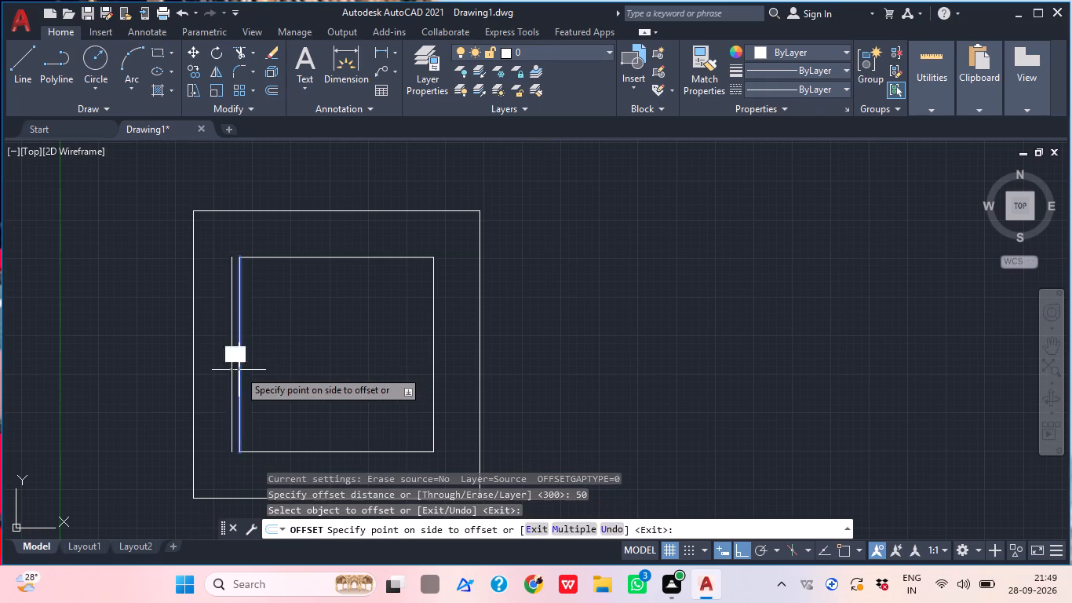
pyautogui.click(266, 364)
pyautogui.scroll(2, 234, 385)
pyautogui.moveTo(267, 414); pyautogui.dragTo(257, 406, button='middle')
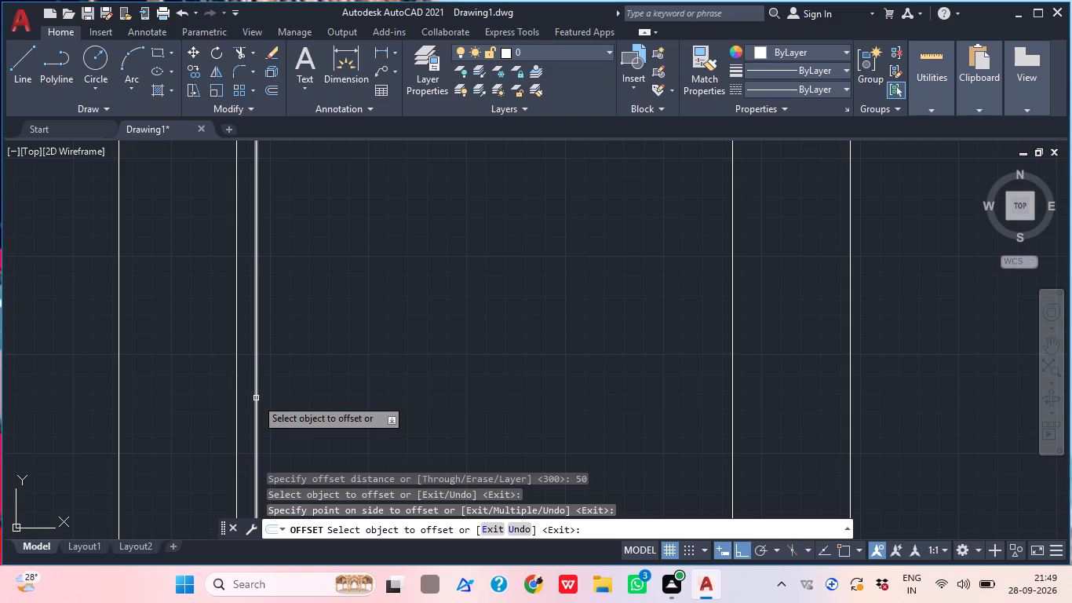
pyautogui.moveTo(250, 401); pyautogui.dragTo(238, 393, button='middle')
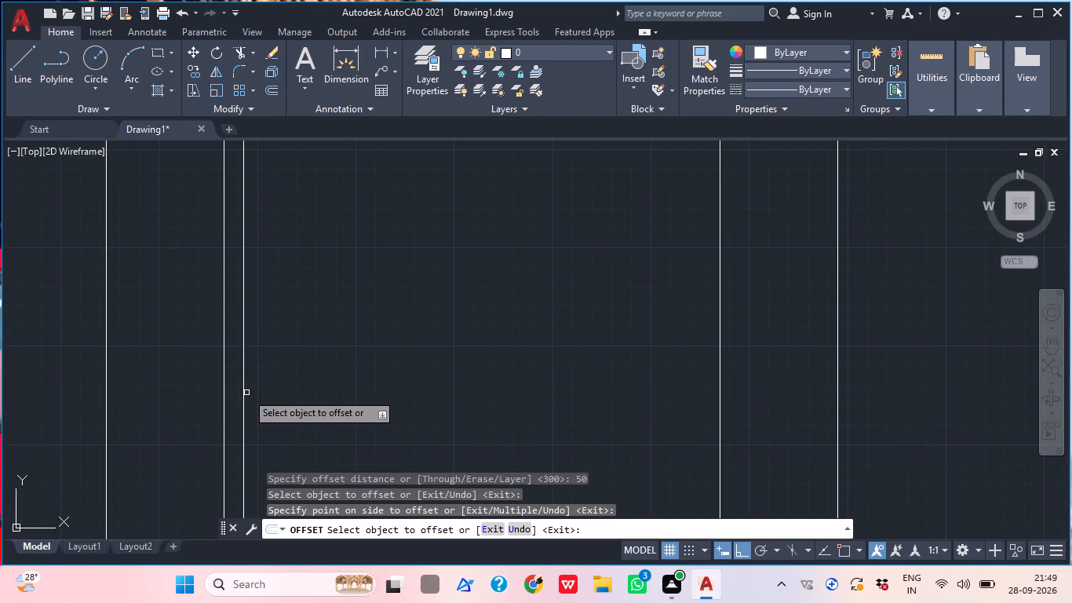
pyautogui.click(242, 393)
pyautogui.click(263, 396)
pyautogui.click(263, 396)
pyautogui.click(300, 396)
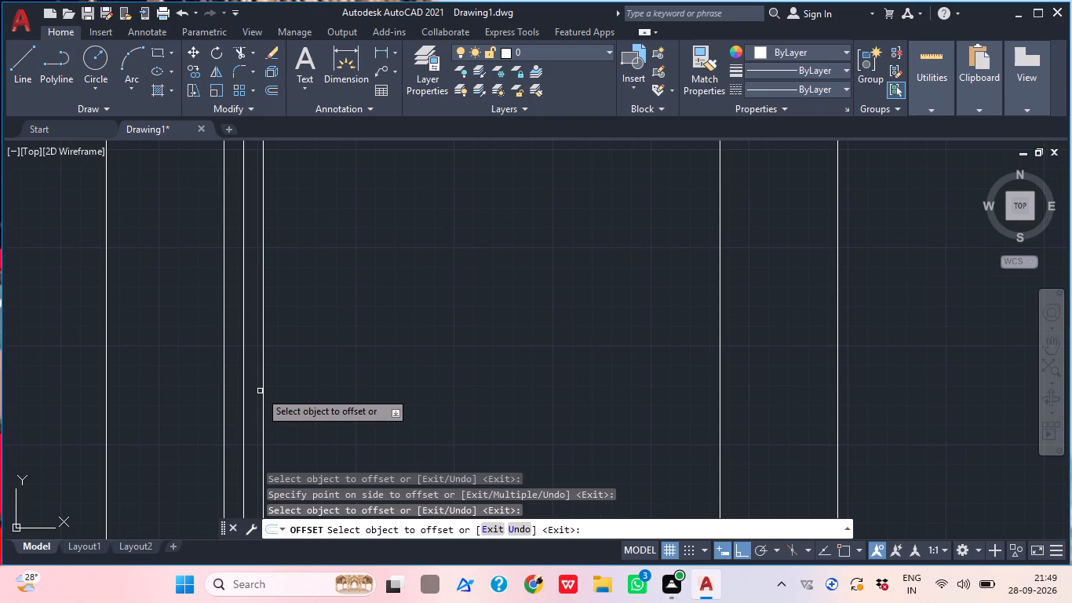
# Offset the innermost left vertical line another 50 inward to make the third parallel line.
pyautogui.scroll(-1, 291, 375)
pyautogui.moveTo(292, 374); pyautogui.dragTo(253, 398, button='middle')
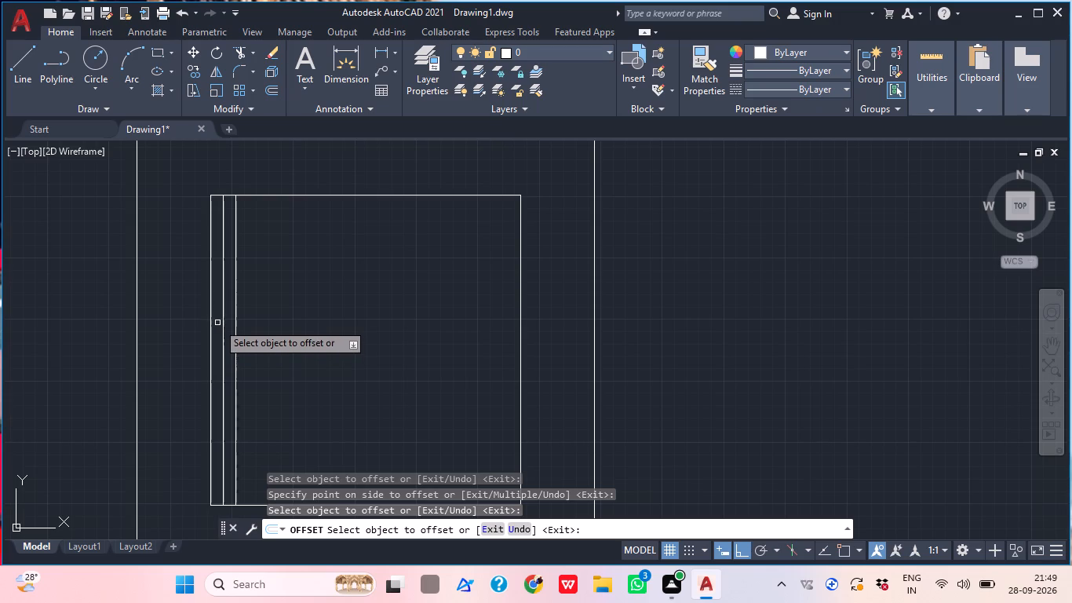
pyautogui.moveTo(267, 328); pyautogui.dragTo(251, 313, button='middle')
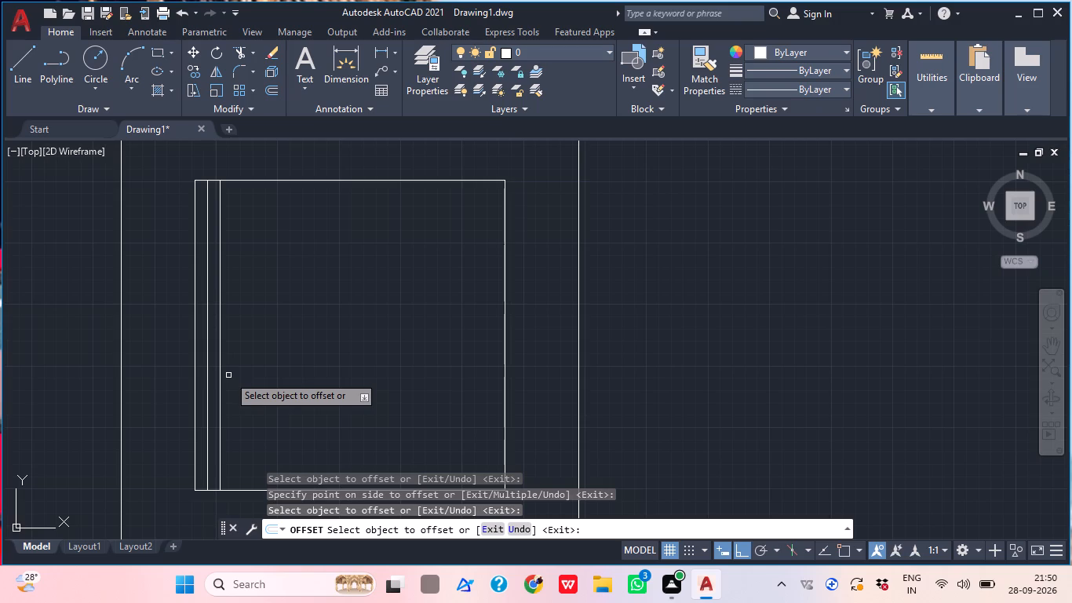
pyautogui.moveTo(261, 366); pyautogui.dragTo(255, 392, button='middle')
pyautogui.middleClick(231, 412)
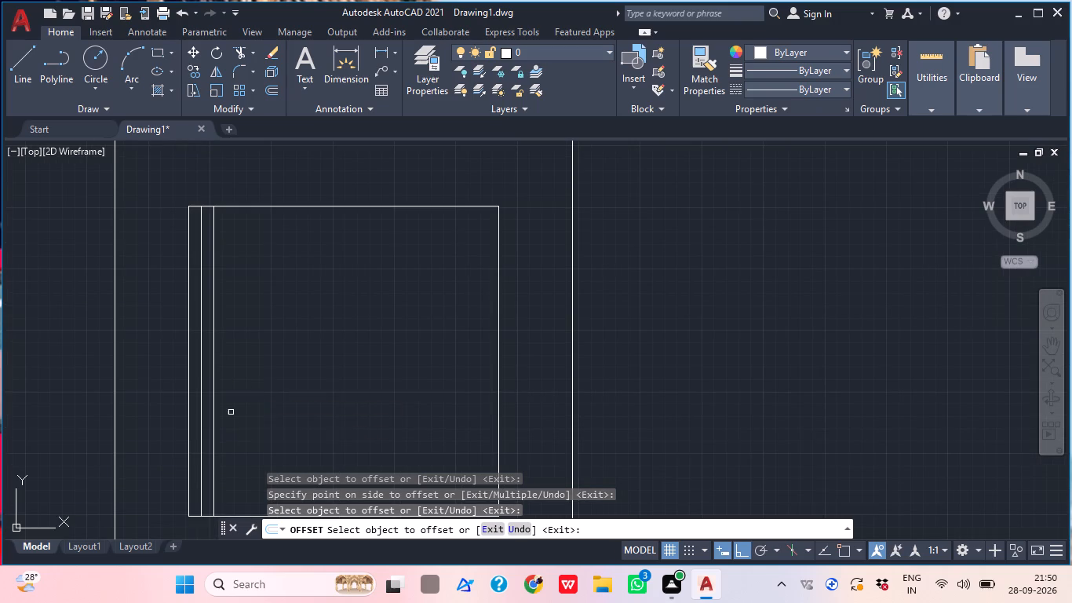
pyautogui.scroll(1, 231, 412)
pyautogui.moveTo(231, 412); pyautogui.dragTo(249, 389, button='middle')
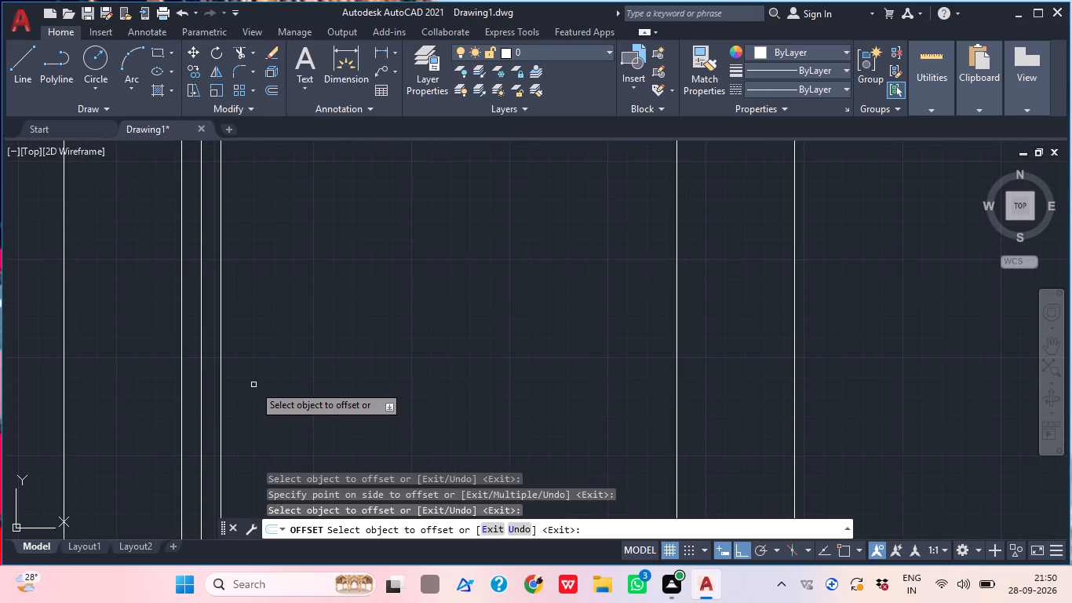
pyautogui.moveTo(251, 389); pyautogui.dragTo(257, 370, button='middle')
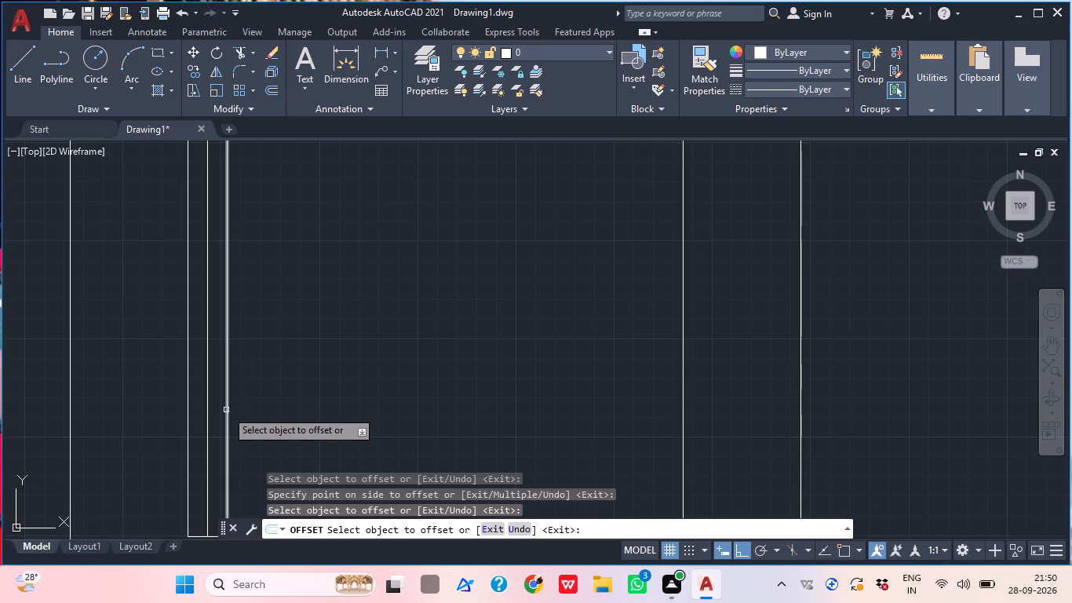
pyautogui.click(226, 410)
pyautogui.click(235, 412)
# Offset the inner square's top side inward three times in succession at 50 spacing.
pyautogui.scroll(-3, 257, 401)
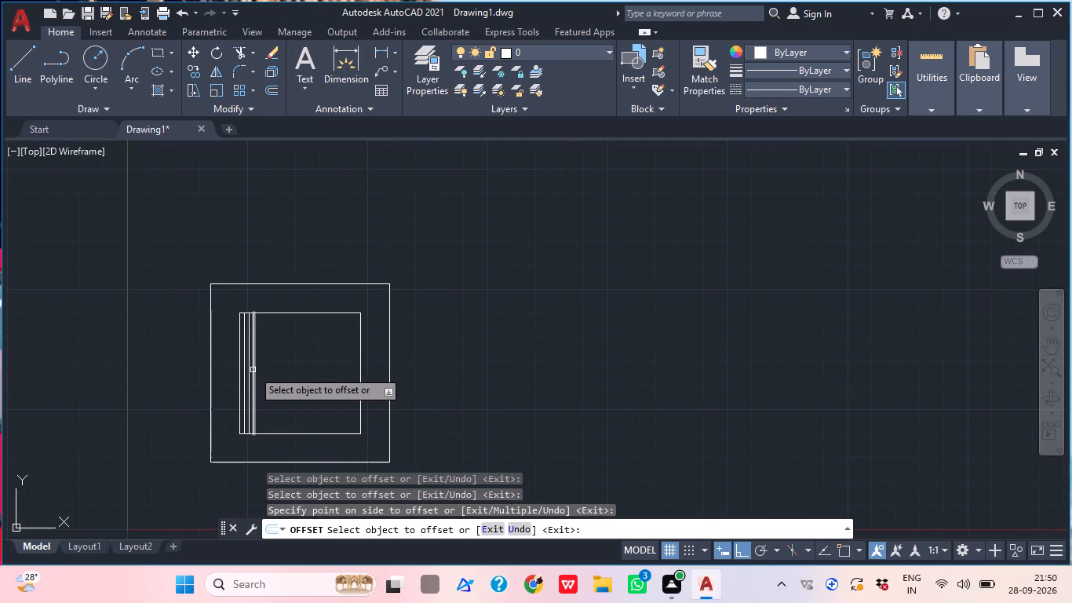
pyautogui.scroll(1, 190, 338)
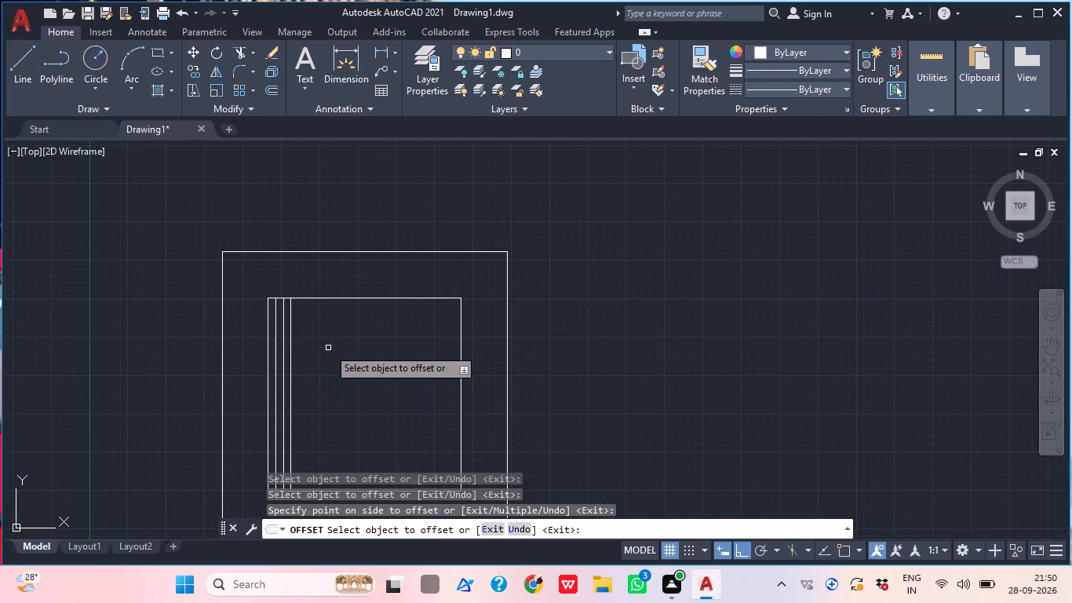
pyautogui.moveTo(320, 346); pyautogui.dragTo(283, 338, button='middle')
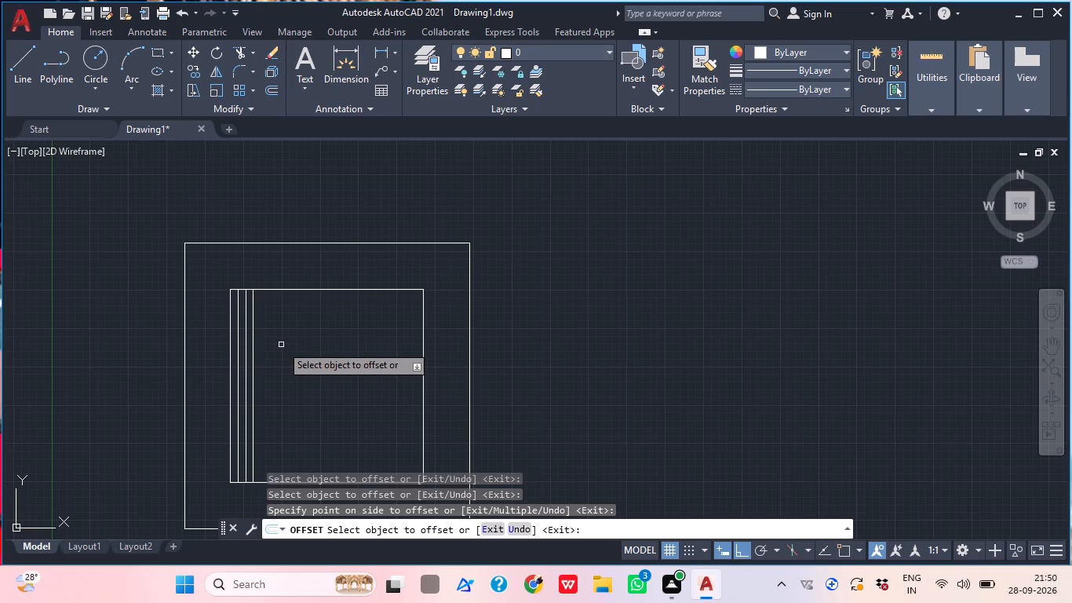
pyautogui.scroll(2, 288, 294)
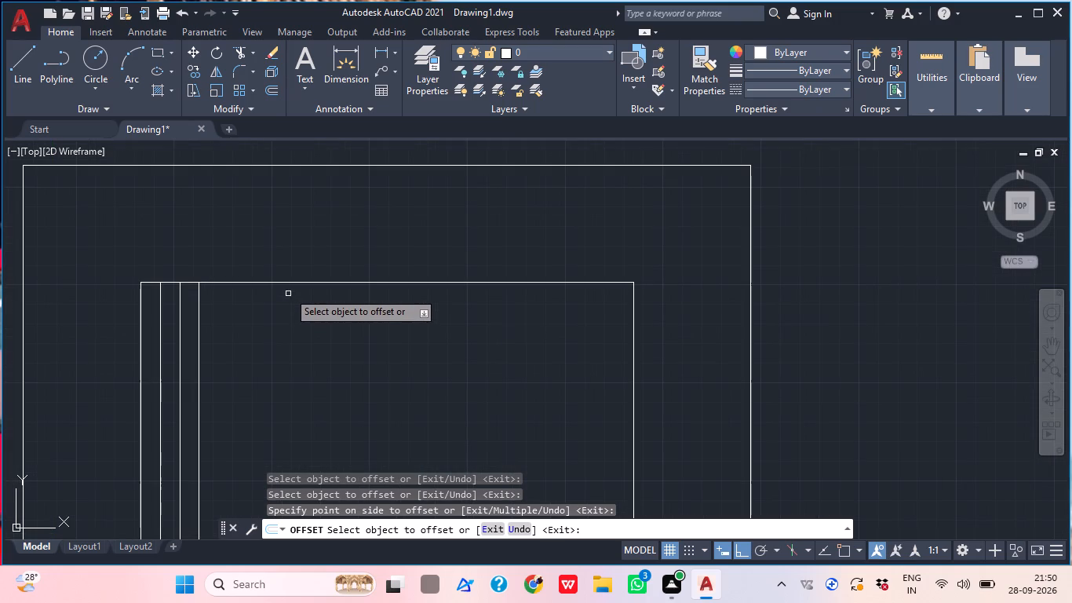
pyautogui.click(297, 282)
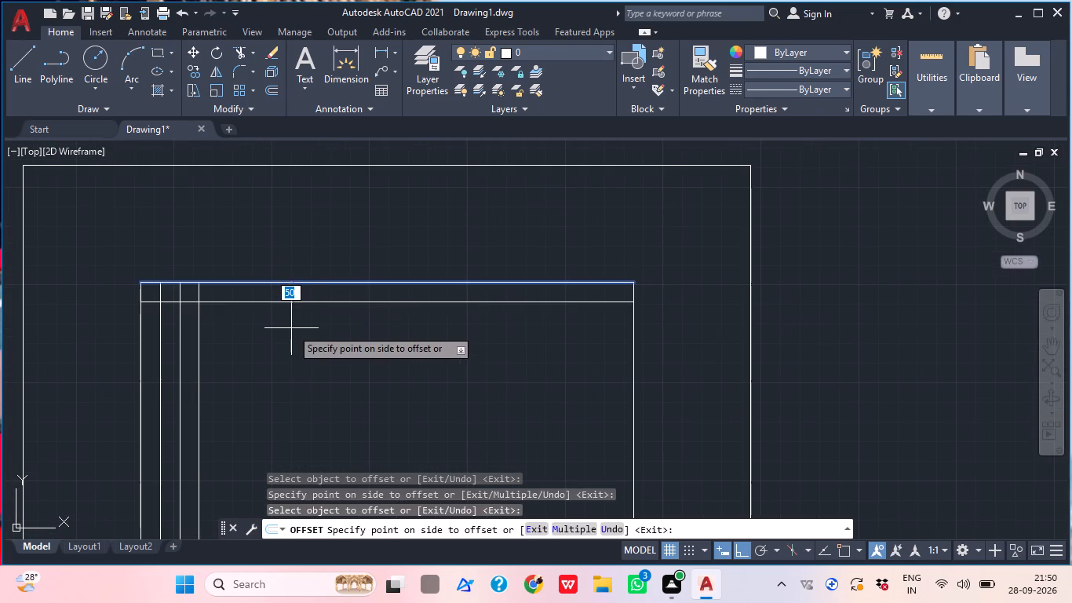
pyautogui.click(291, 328)
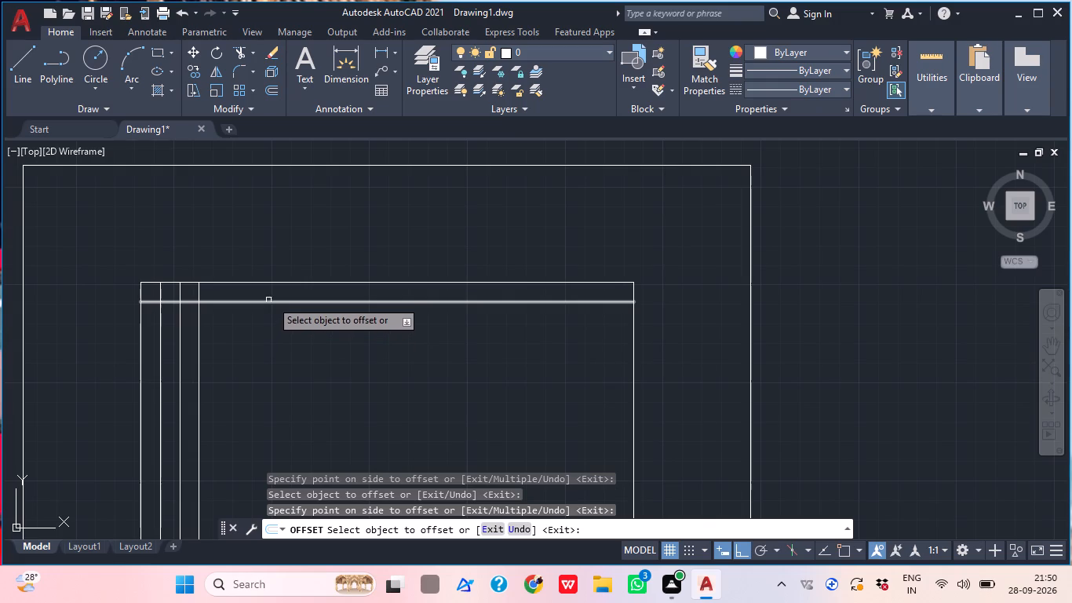
pyautogui.click(278, 304)
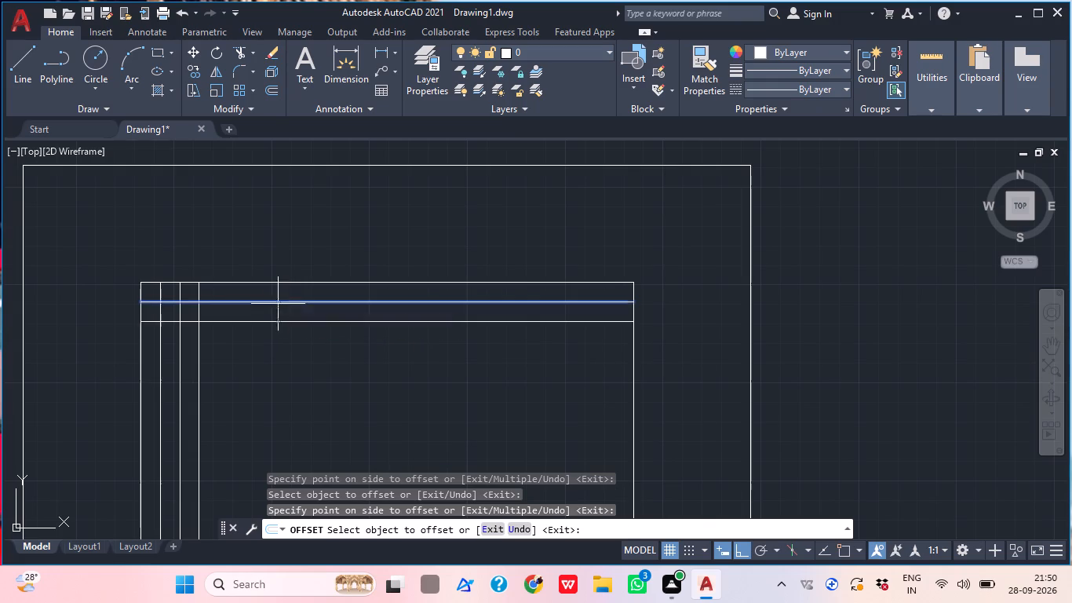
pyautogui.click(284, 310)
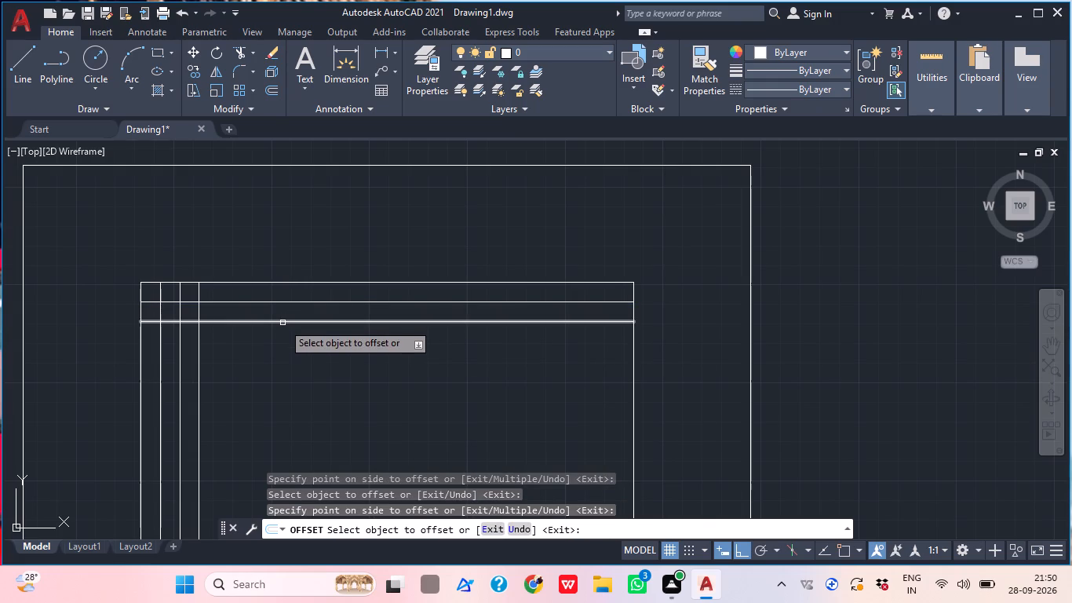
pyautogui.click(283, 323)
pyautogui.click(275, 337)
# Offset the inner square's right side inward in successive 50 steps, making two parallel lines.
pyautogui.scroll(-2, 315, 327)
pyautogui.moveTo(342, 353); pyautogui.dragTo(254, 362, button='middle')
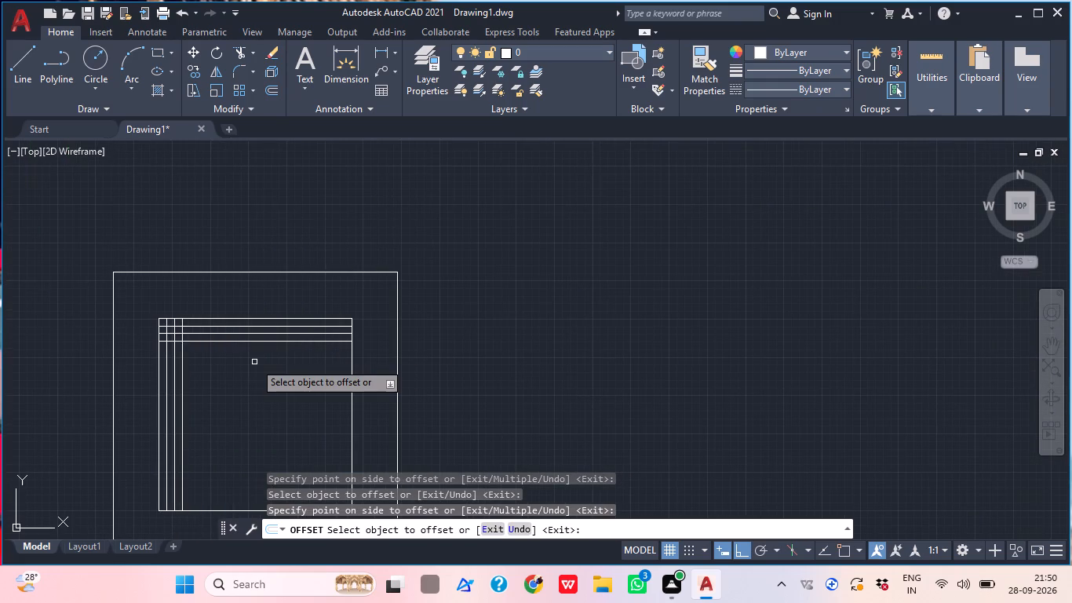
pyautogui.moveTo(284, 400); pyautogui.dragTo(275, 280, button='middle')
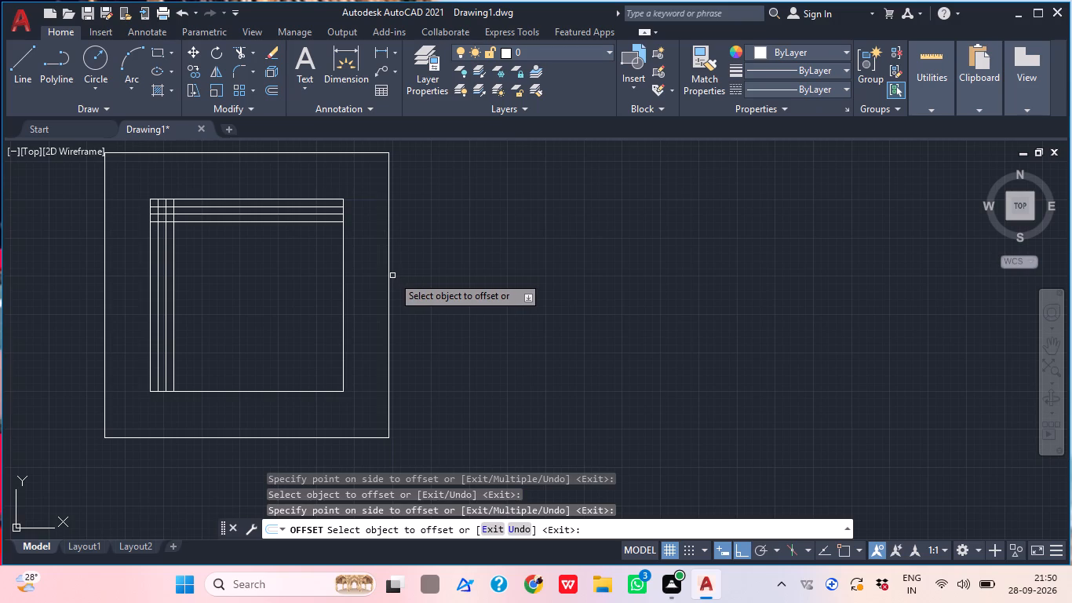
pyautogui.scroll(1, 330, 323)
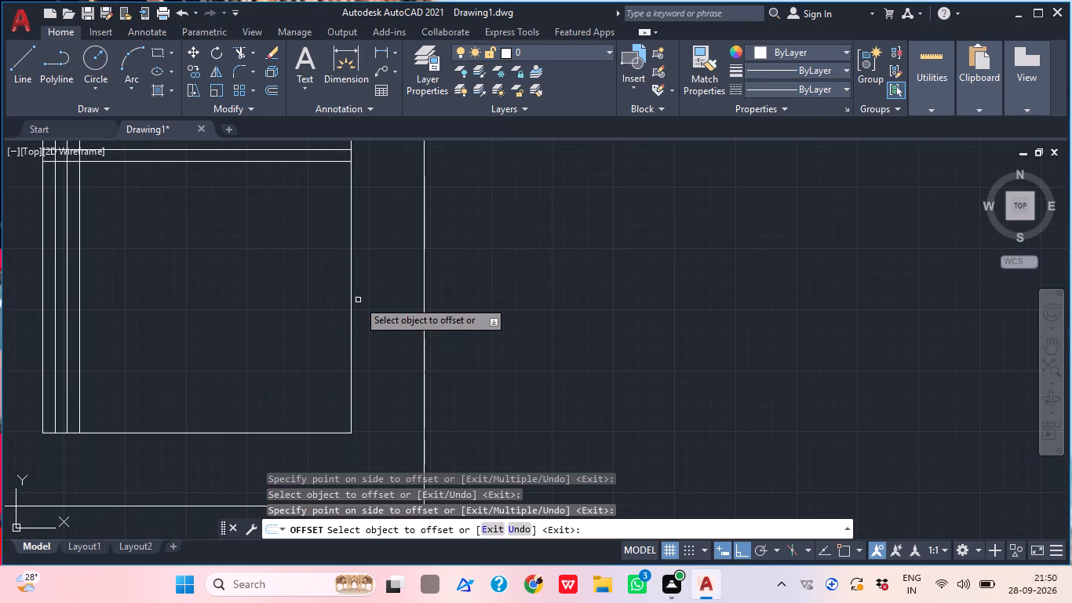
pyautogui.click(352, 303)
pyautogui.click(294, 330)
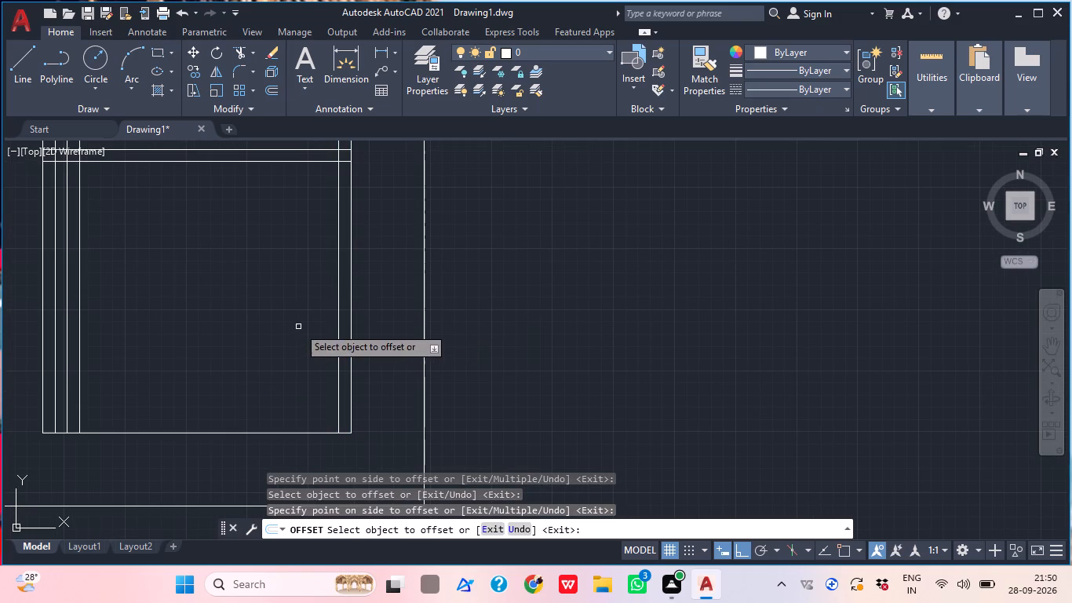
pyautogui.click(339, 299)
pyautogui.click(315, 320)
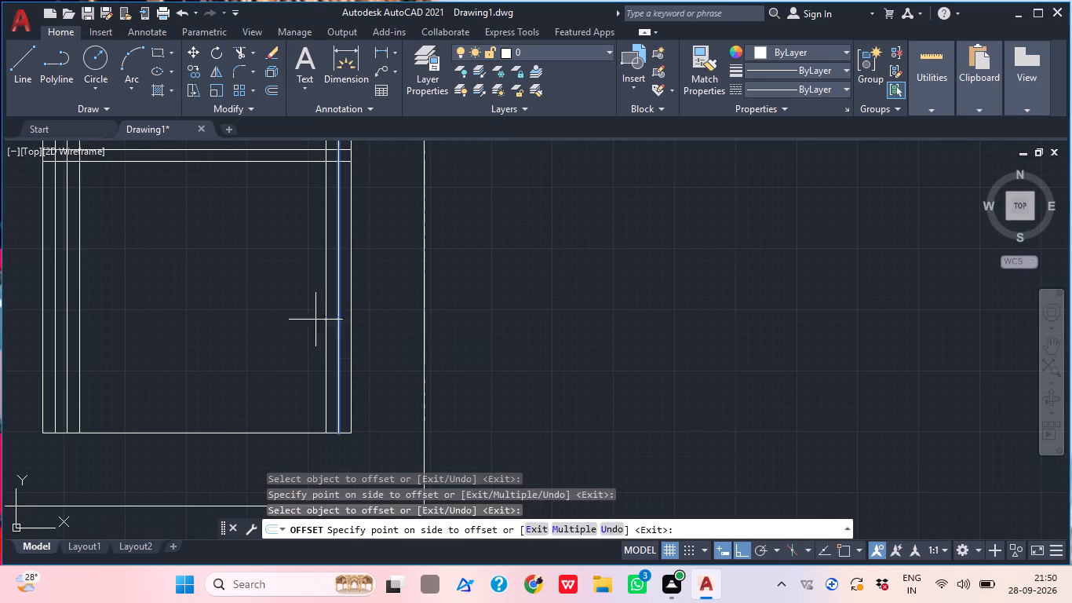
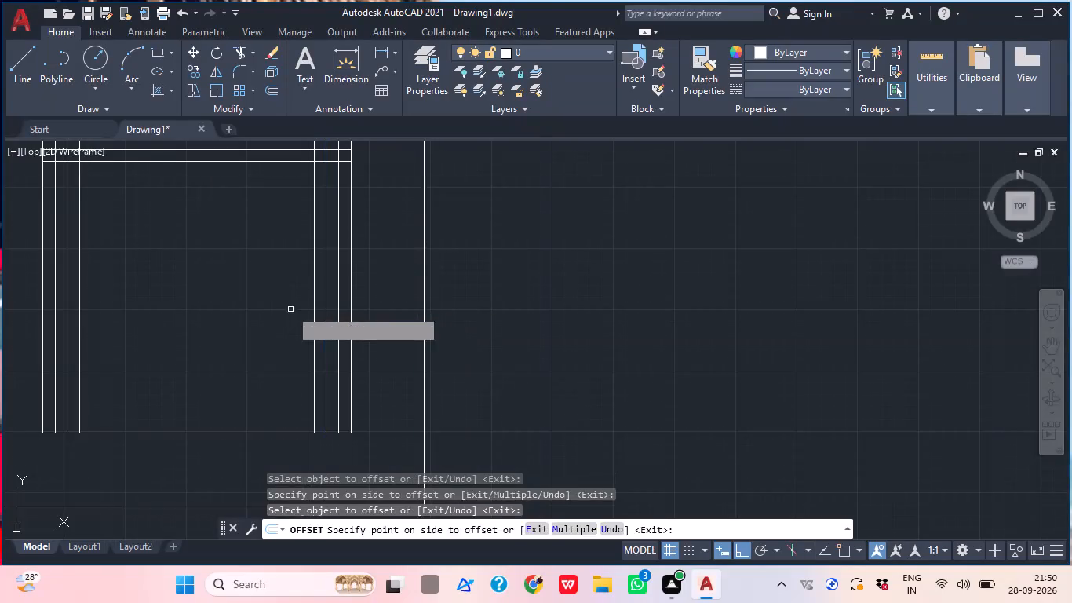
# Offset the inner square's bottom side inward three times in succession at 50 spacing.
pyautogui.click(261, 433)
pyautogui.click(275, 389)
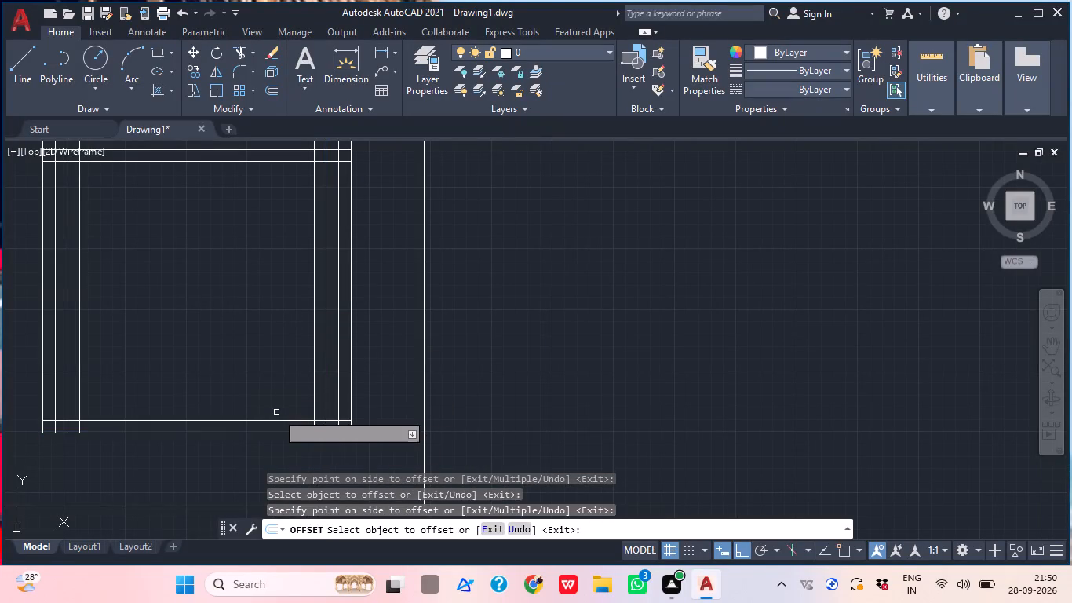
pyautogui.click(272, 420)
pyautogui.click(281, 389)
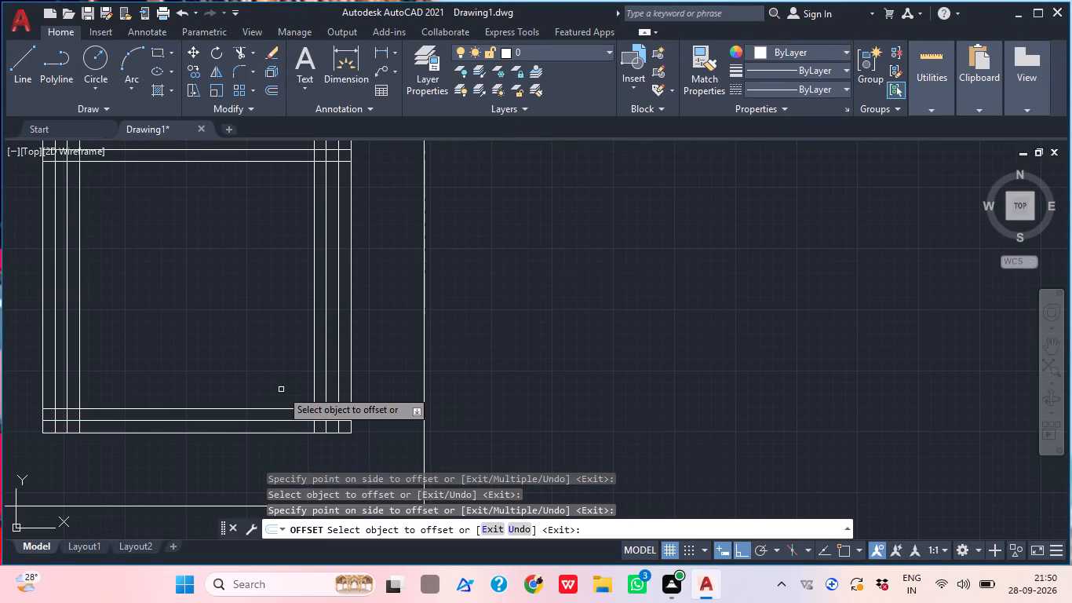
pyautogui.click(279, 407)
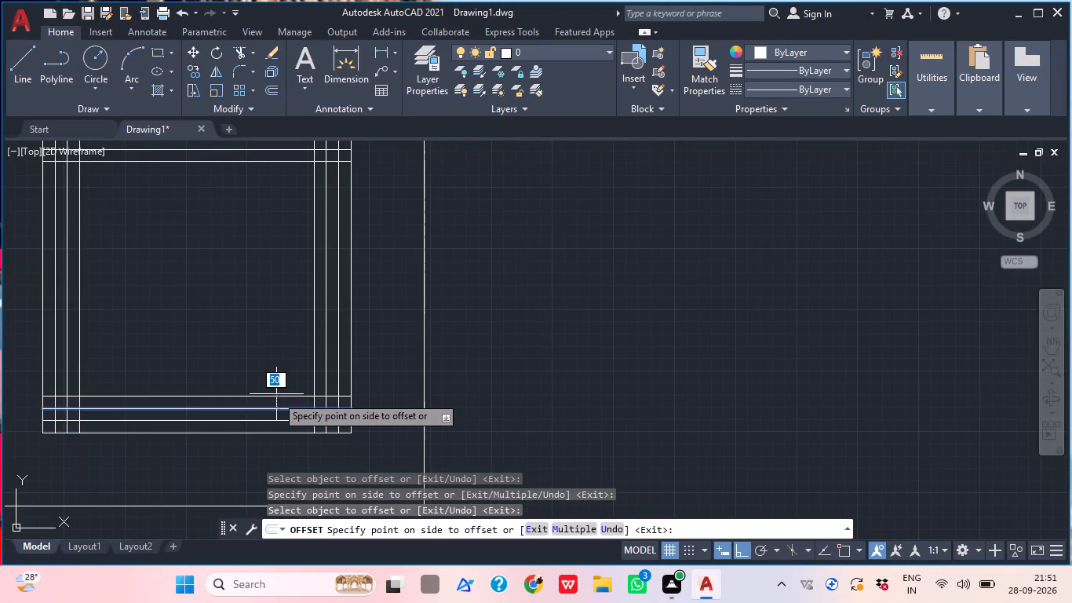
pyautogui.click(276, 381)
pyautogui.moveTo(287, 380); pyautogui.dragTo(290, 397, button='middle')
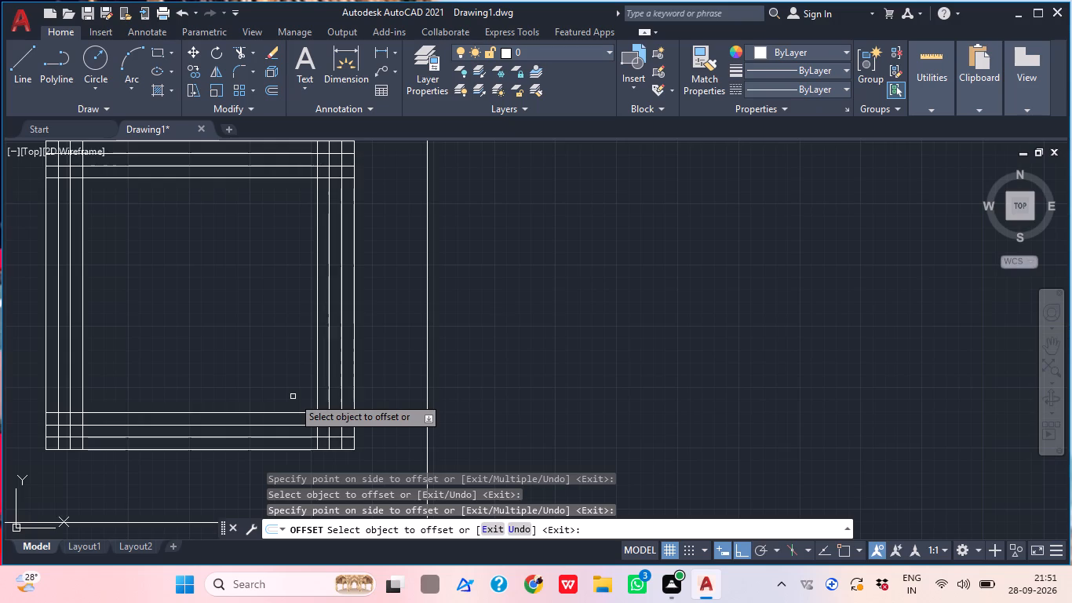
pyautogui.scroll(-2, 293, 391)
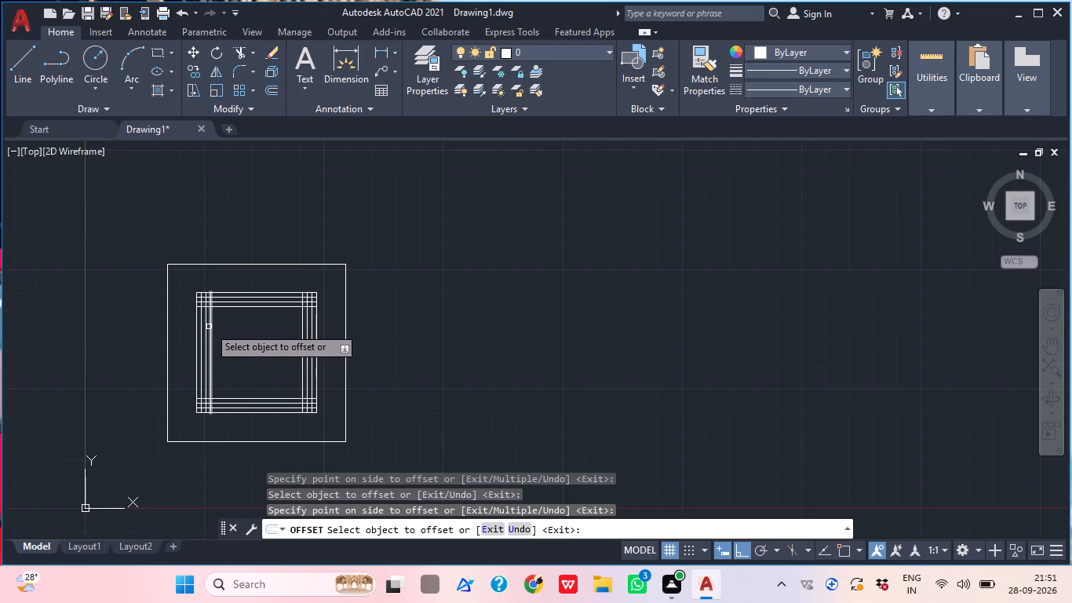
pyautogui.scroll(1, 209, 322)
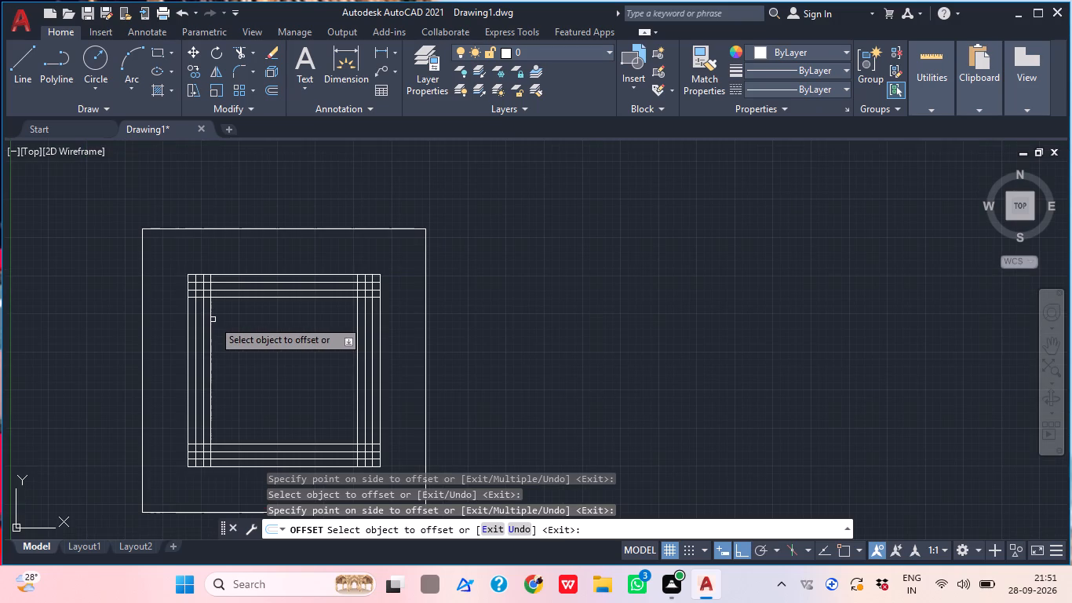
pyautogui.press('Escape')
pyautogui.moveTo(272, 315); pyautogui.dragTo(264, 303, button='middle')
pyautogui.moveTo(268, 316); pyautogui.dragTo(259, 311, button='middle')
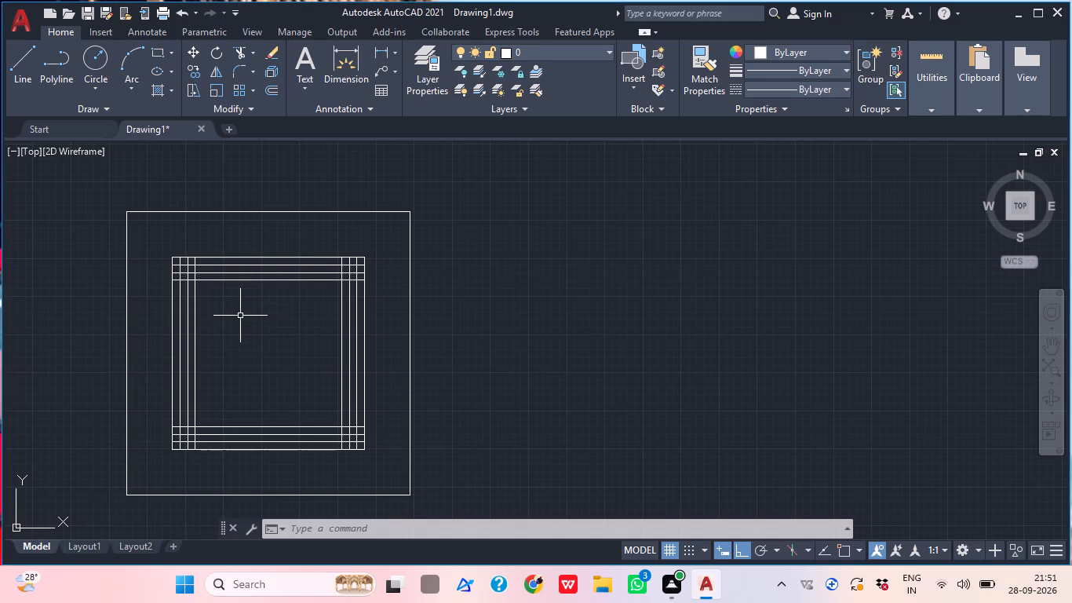
# Undo back through the 50 offsets, the inner square's trimming, and the recent drafting settings and dimension style changes.
pyautogui.hotkey('ctrl', 'z')
pyautogui.hotkey('ctrl', 'z')
pyautogui.hotkey('ctrl', 'z')
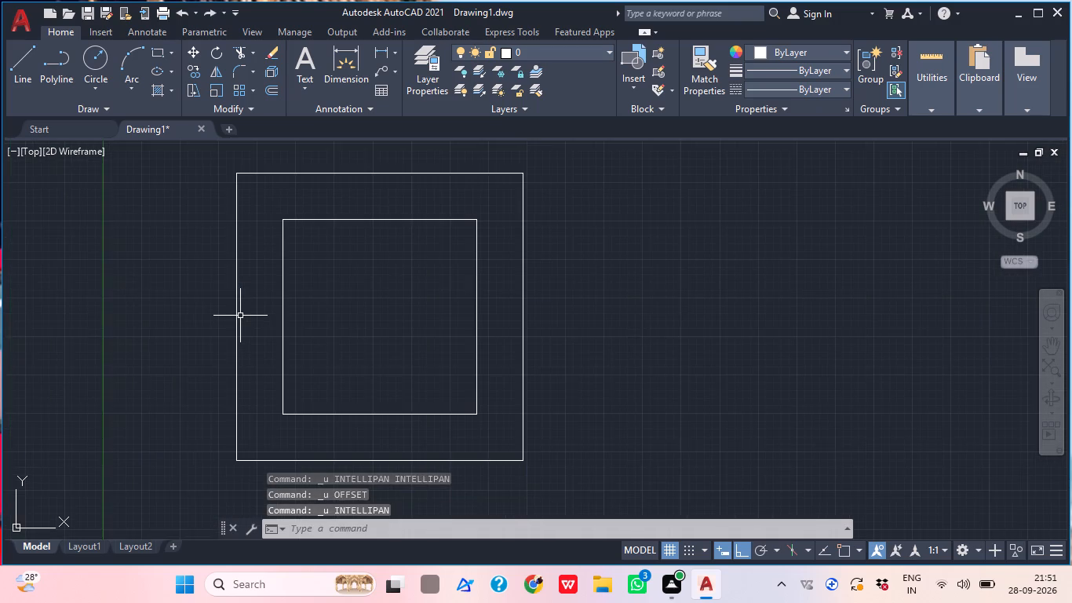
pyautogui.hotkey('ctrl', 'z')
pyautogui.hotkey('ctrl', 'z')
pyautogui.hotkey('ctrl', 'z')
pyautogui.hotkey('ctrl', 'z')
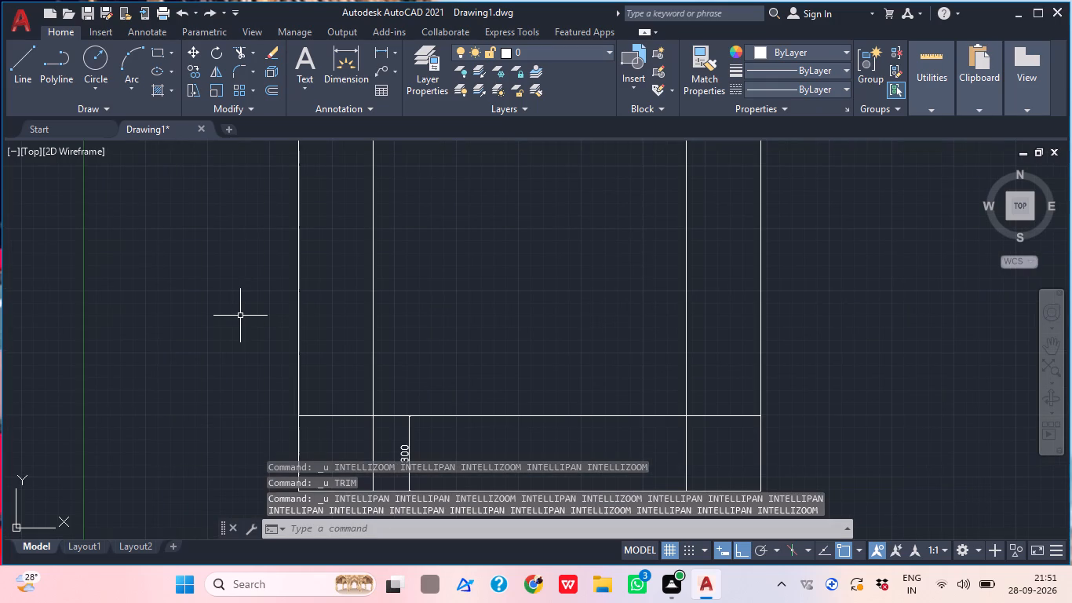
pyautogui.hotkey('ctrl', 'z')
pyautogui.hotkey('ctrl', 'z')
pyautogui.hotkey('ctrl', 'z')
pyautogui.hotkey('ctrl', 'z')
pyautogui.hotkey('ctrl', 'z')
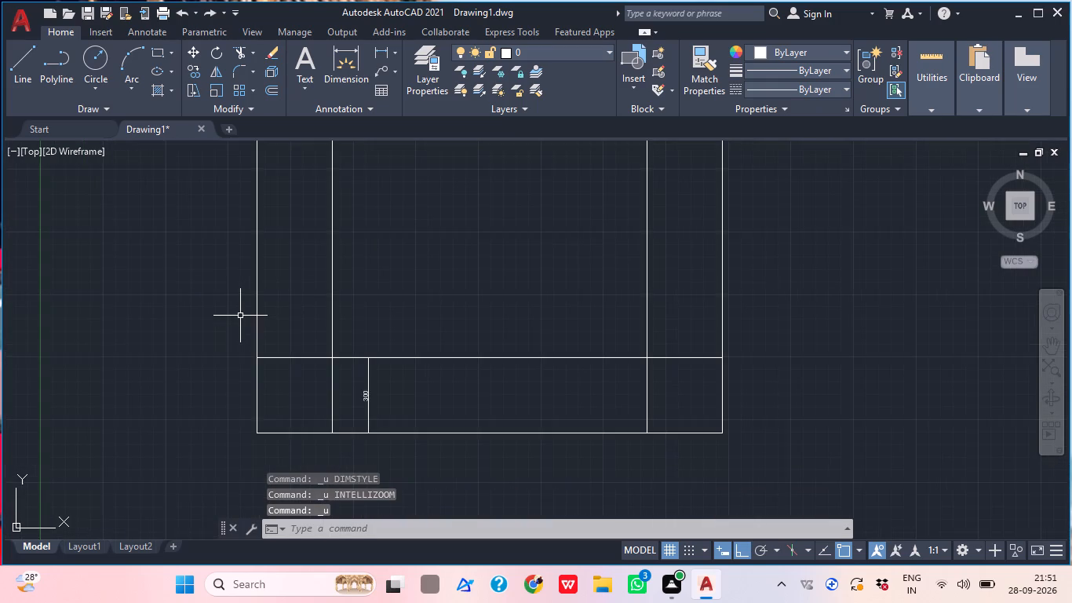
pyautogui.hotkey('ctrl', 'z')
pyautogui.hotkey('ctrl', 'z')
pyautogui.hotkey('ctrl', 'z')
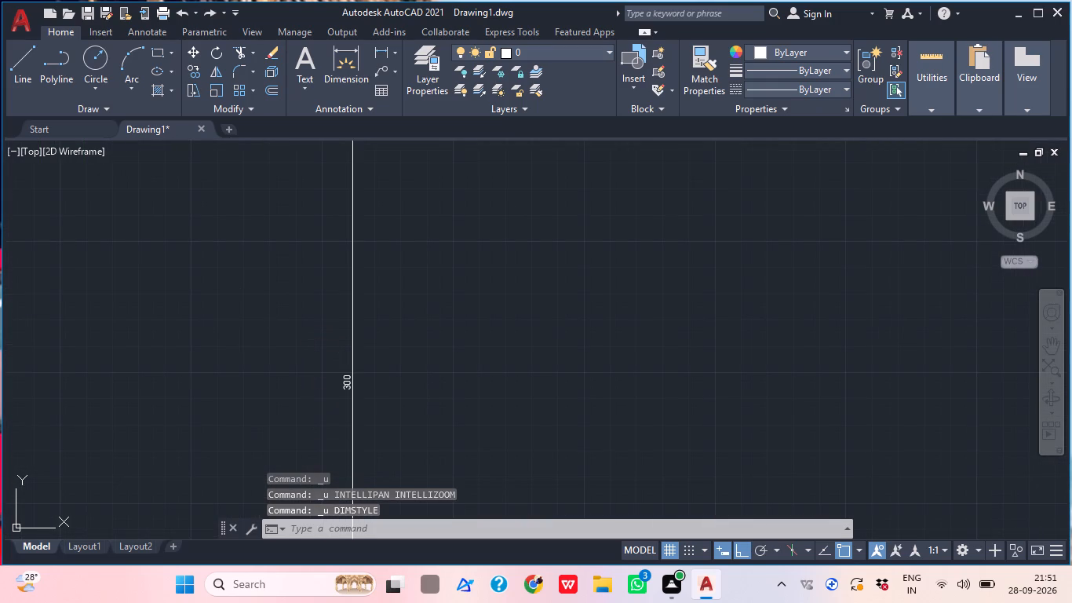
# Delete the 300 dimension between the outer square's bottom side and the line inset above it.
pyautogui.scroll(-3, 511, 349)
pyautogui.middleClick(289, 494)
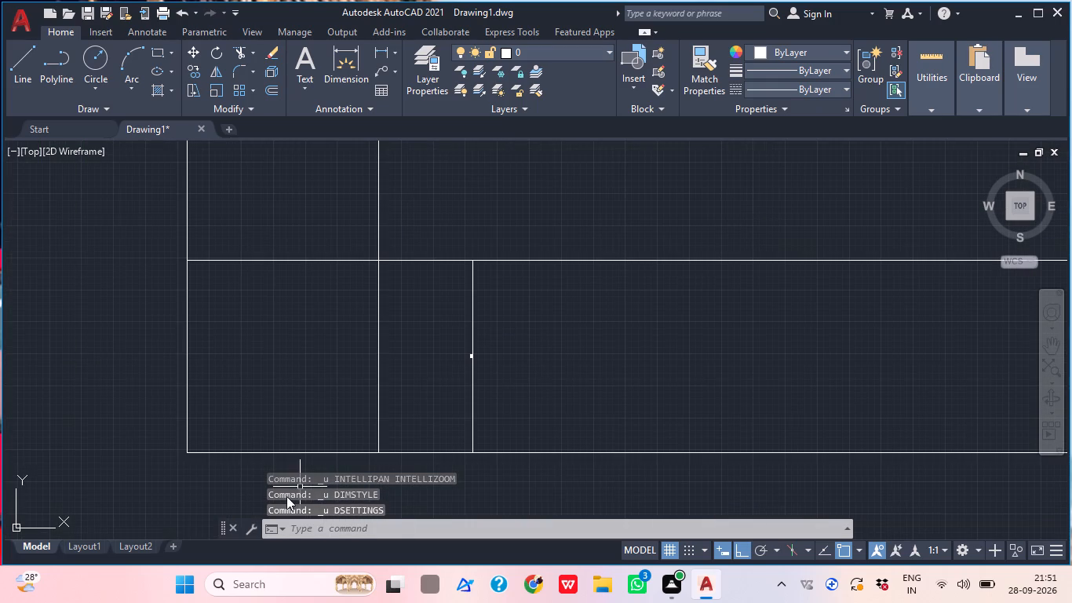
pyautogui.click(498, 360)
pyautogui.click(461, 349)
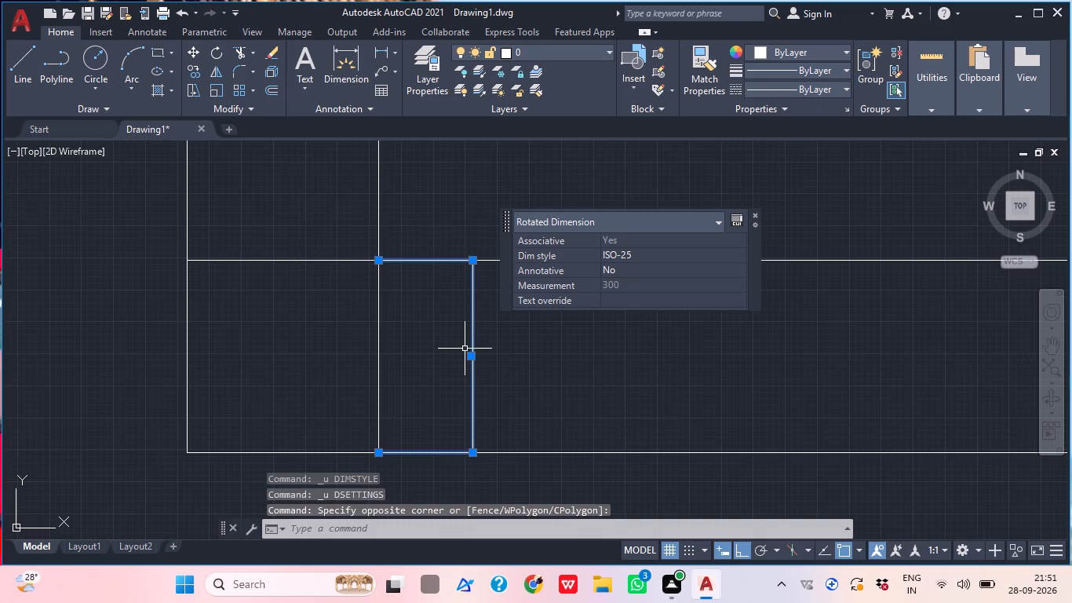
pyautogui.press('Home')
pyautogui.press('Delete')
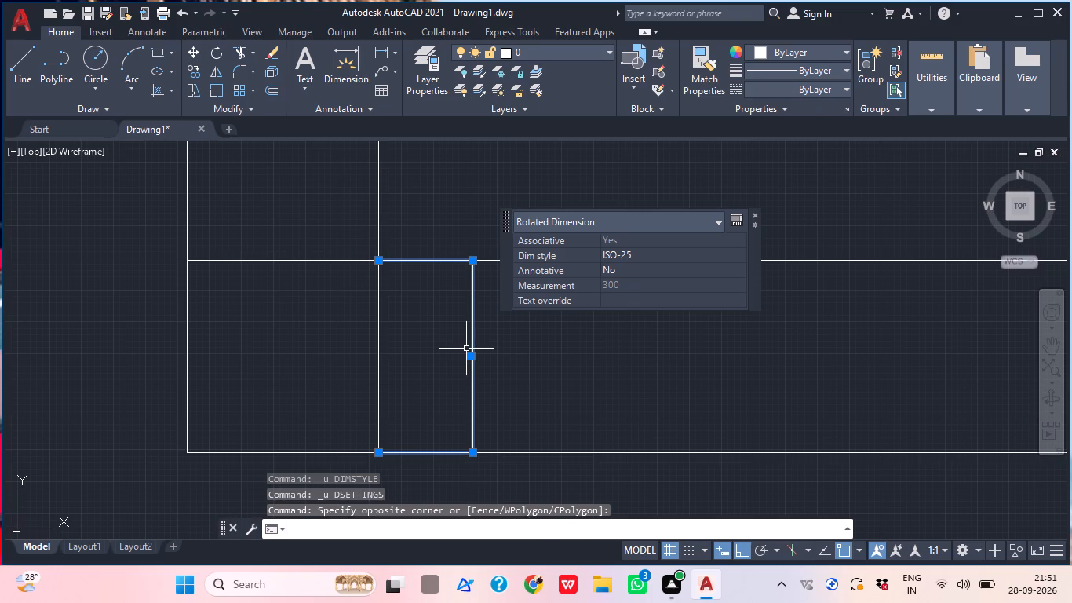
pyautogui.press('Escape')
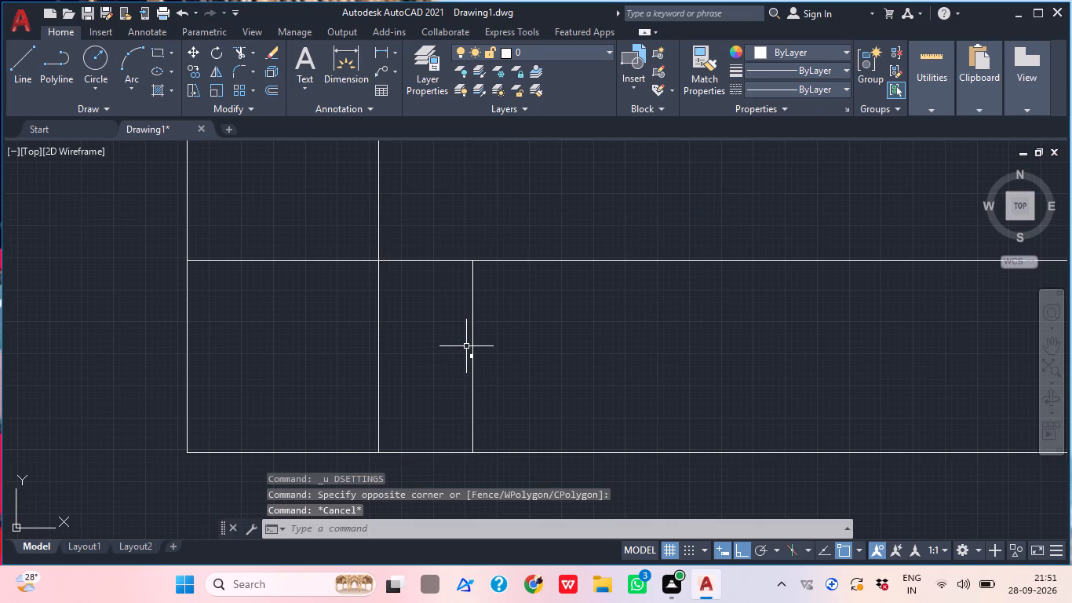
pyautogui.click(481, 363)
pyautogui.click(461, 358)
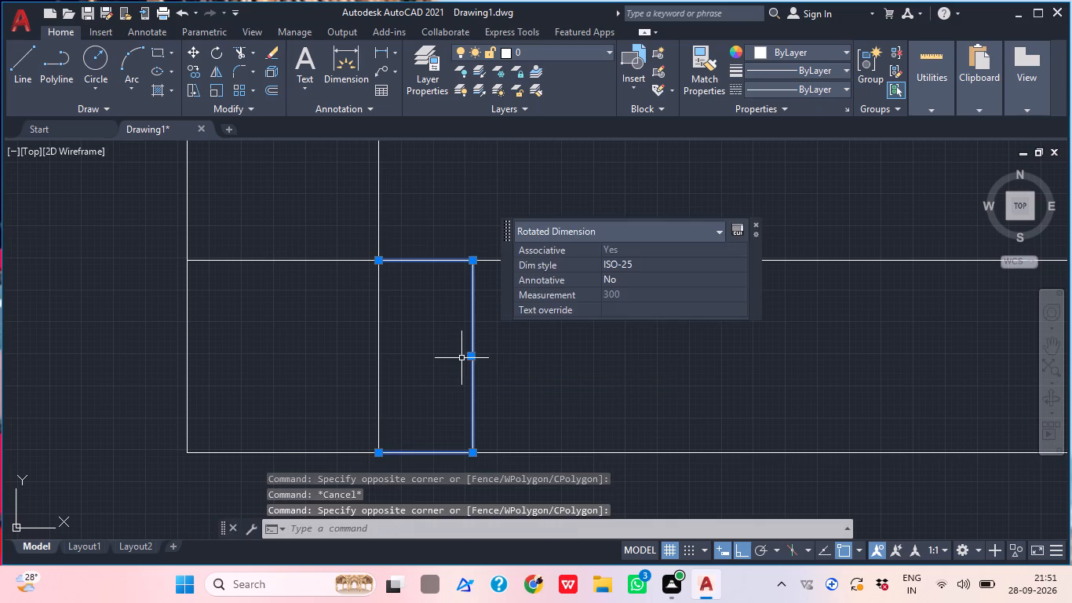
pyautogui.press('Delete')
# Set the ISO-25 dimension style's text height to 32.5 and make that style current.
pyautogui.write('d')
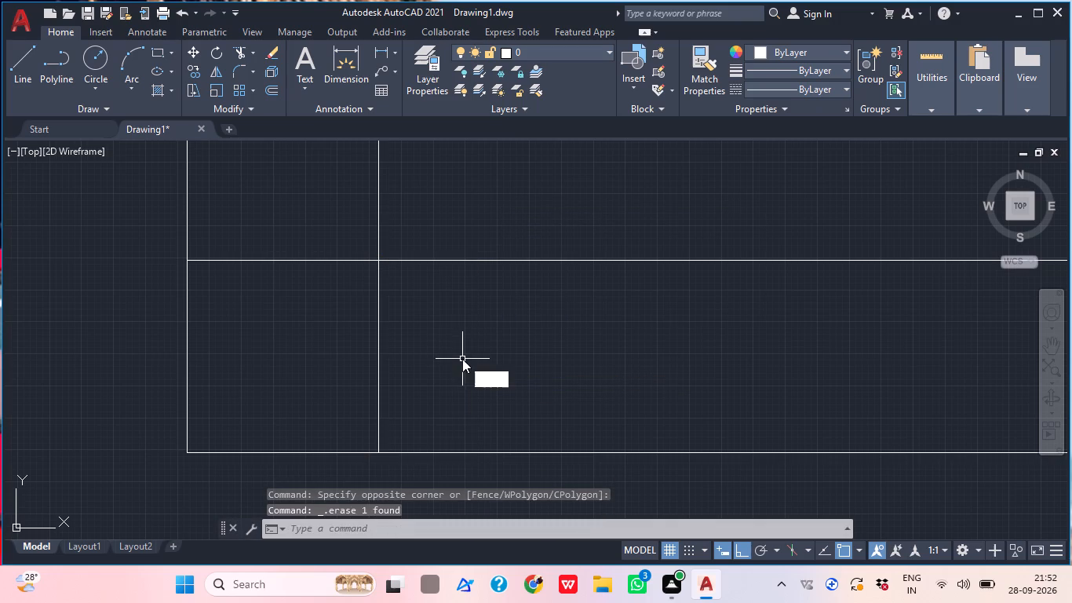
pyautogui.press('space')
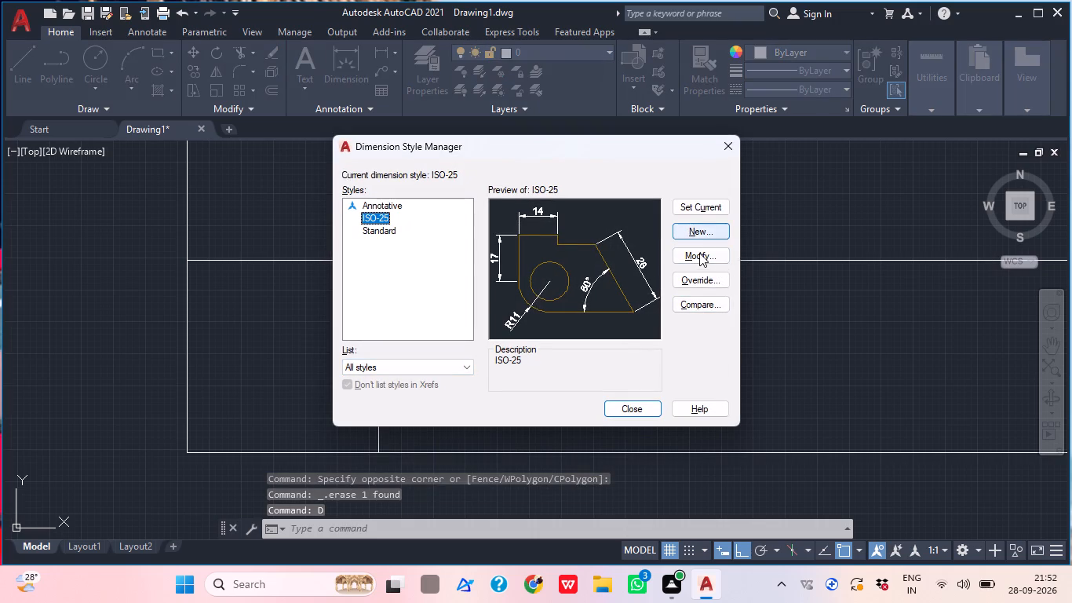
pyautogui.click(696, 255)
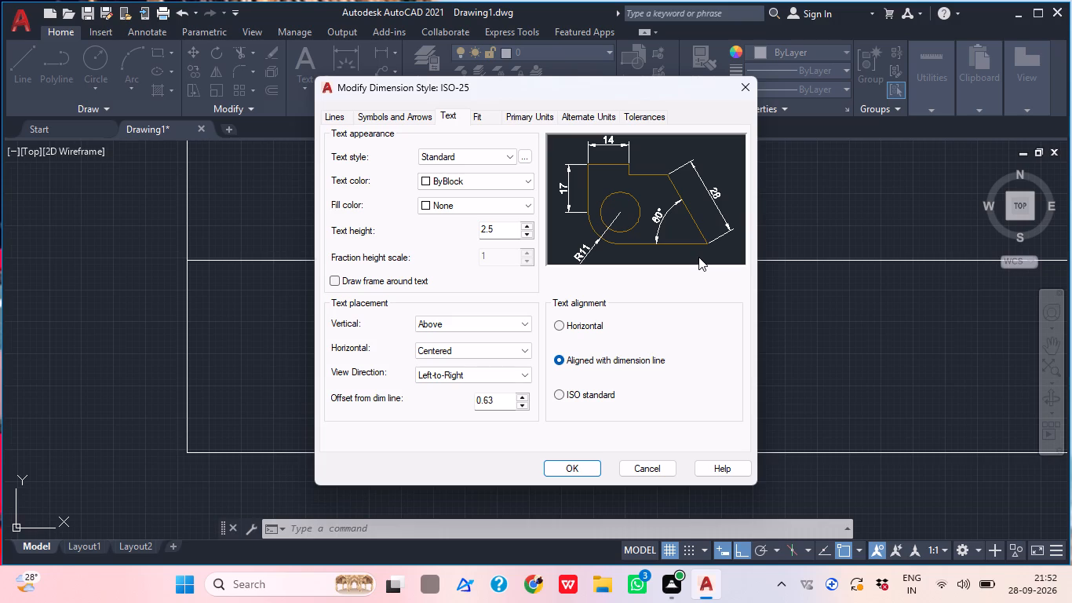
pyautogui.click(528, 228)
pyautogui.click(527, 228)
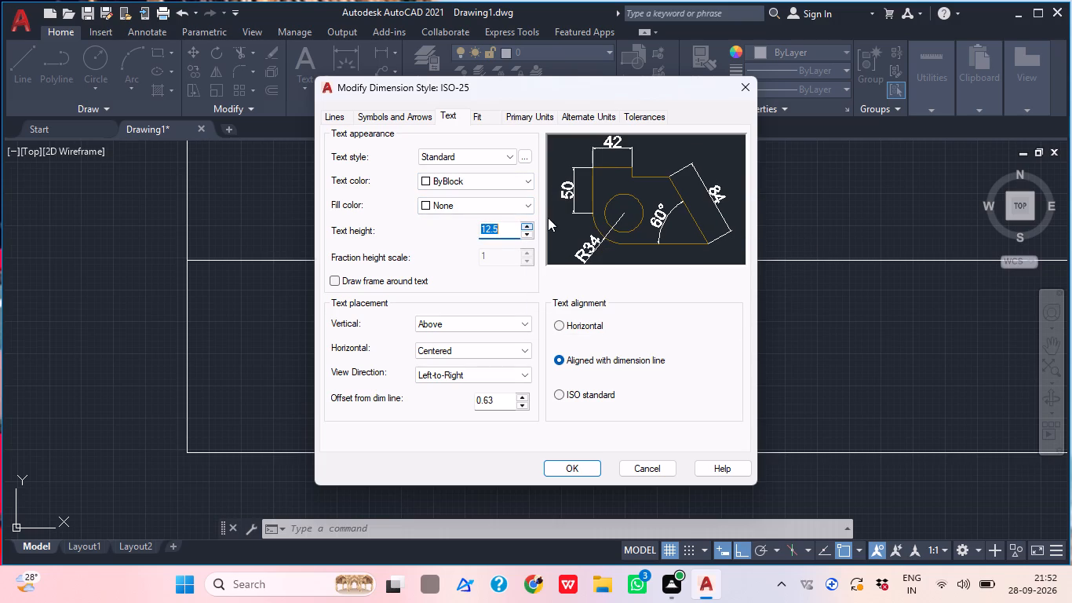
pyautogui.doubleClick(533, 228)
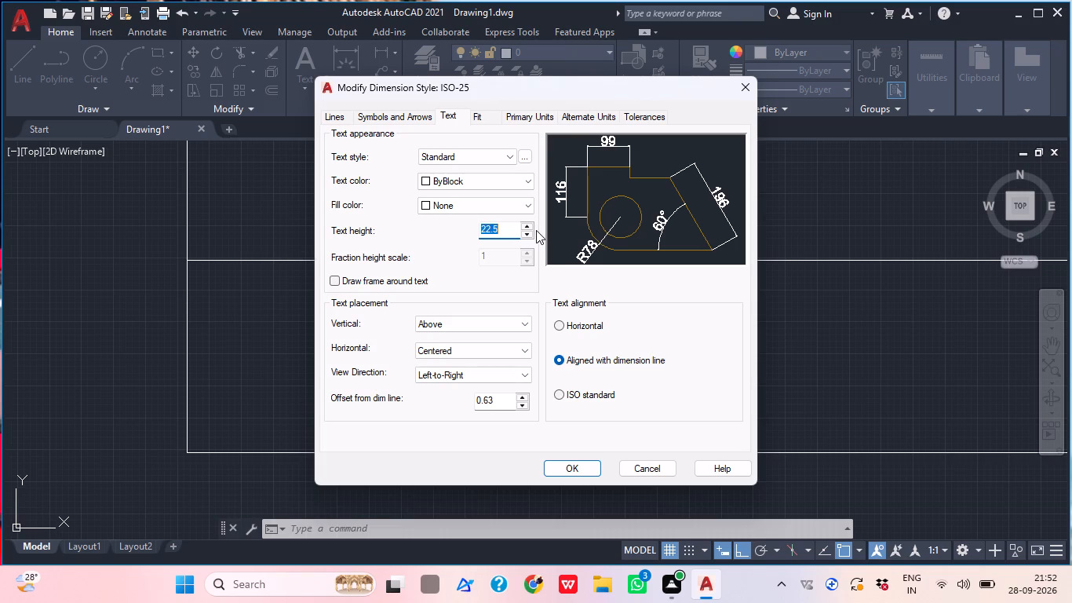
pyautogui.click(528, 227)
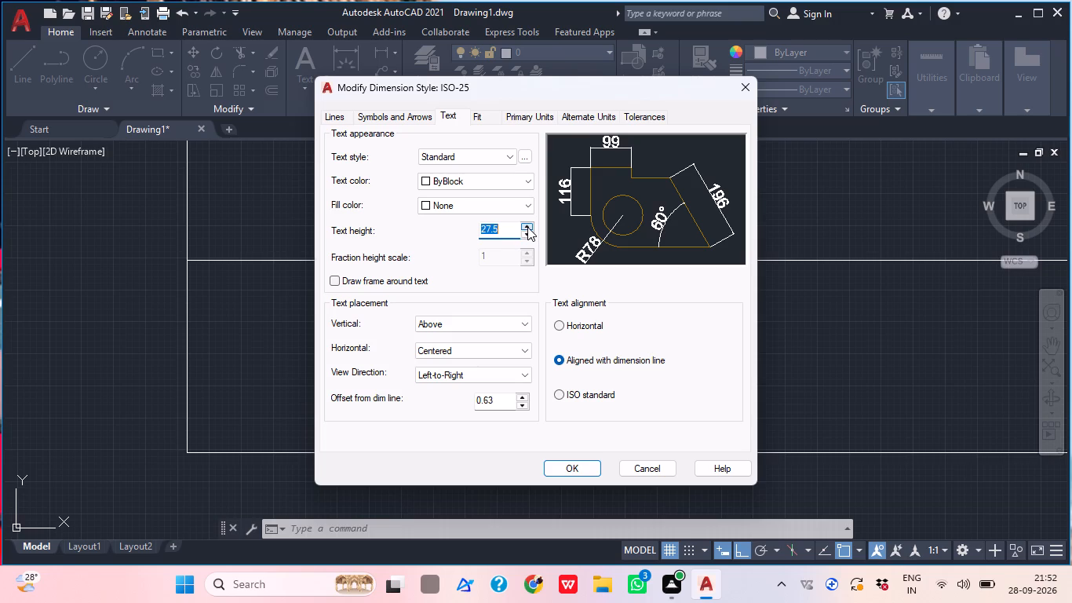
pyautogui.click(527, 227)
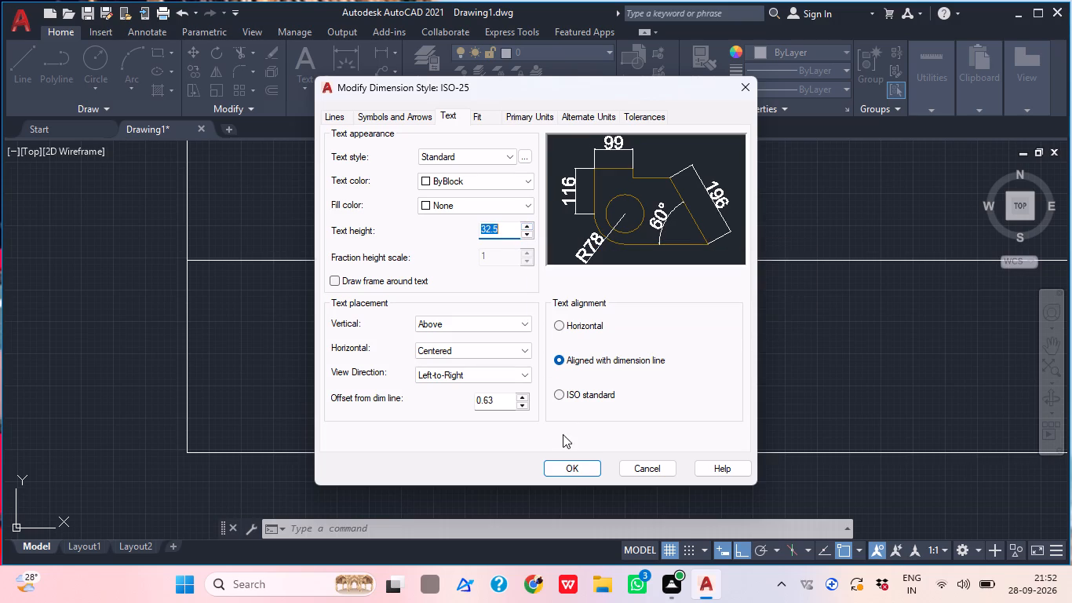
pyautogui.click(571, 474)
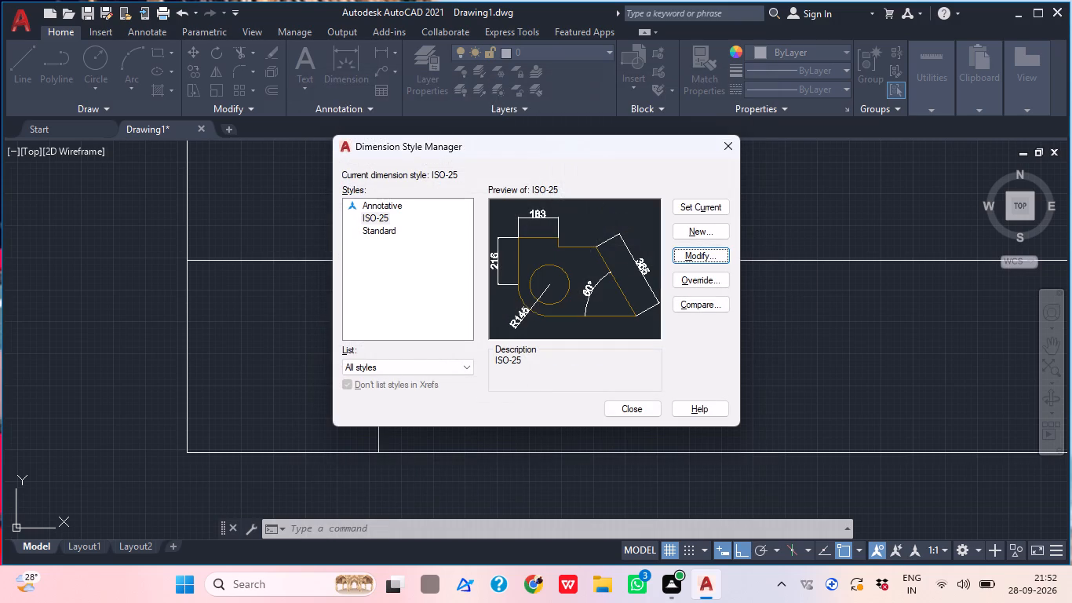
pyautogui.click(702, 210)
pyautogui.click(702, 210)
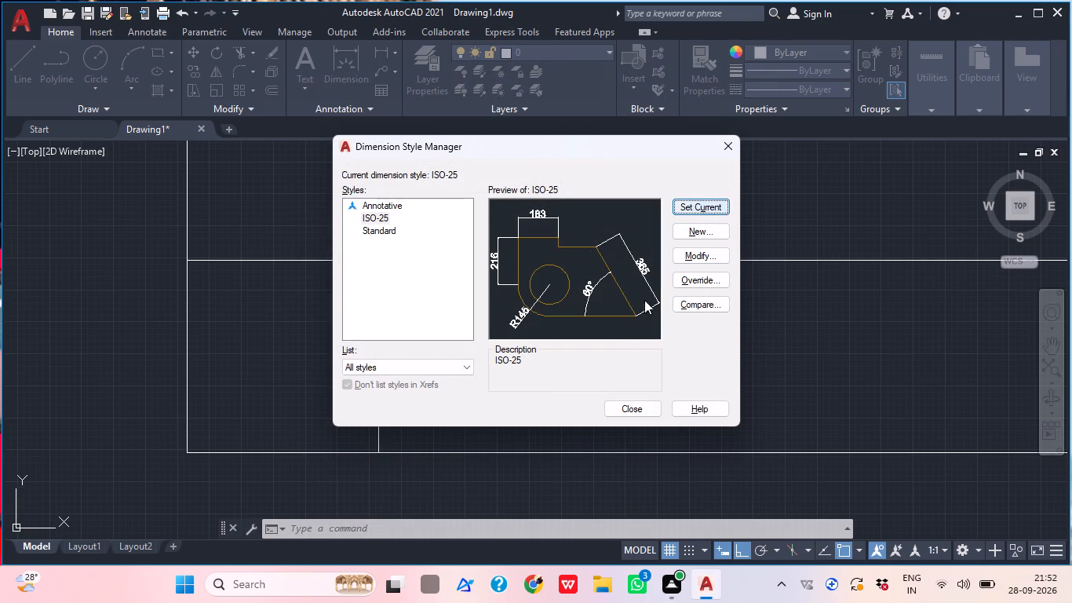
pyautogui.click(615, 407)
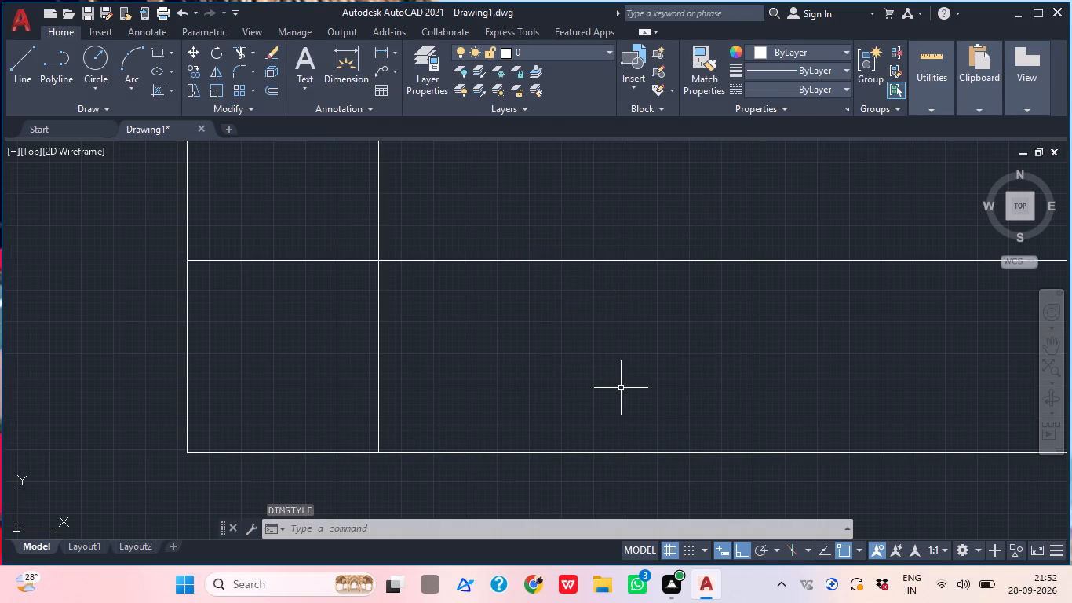
# Erase the inset vertical line near the square's left side and the inset horizontal line near its bottom side.
pyautogui.moveTo(592, 358); pyautogui.dragTo(546, 395, button='middle')
pyautogui.scroll(-4, 546, 395)
pyautogui.click(549, 386)
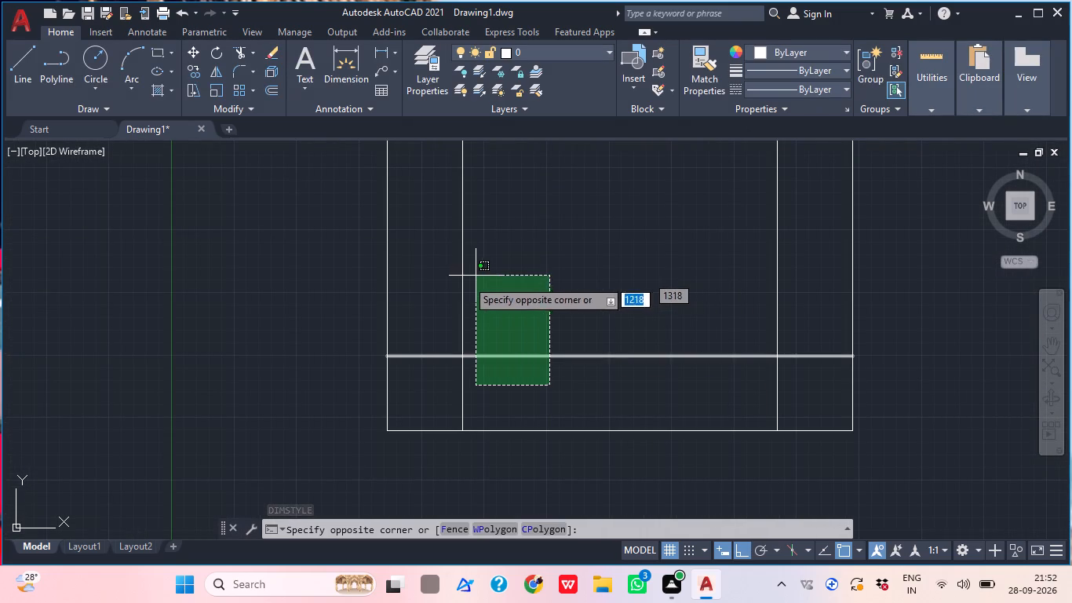
pyautogui.click(436, 296)
pyautogui.press('Delete')
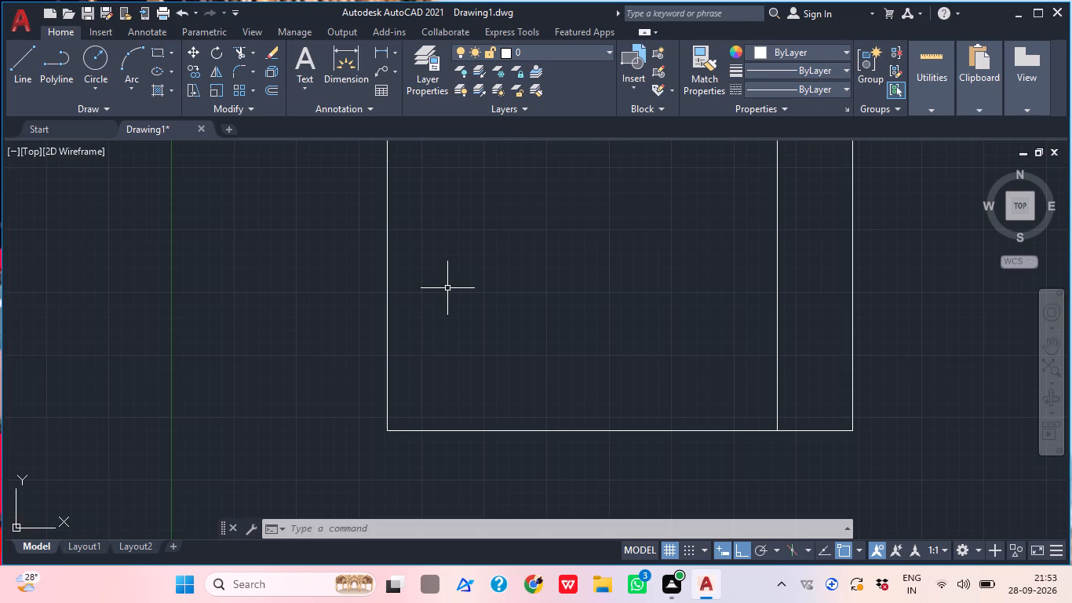
# Erase the inset vertical line near the square's right side and the inset horizontal line near its top side.
pyautogui.moveTo(529, 247); pyautogui.dragTo(499, 274, button='middle')
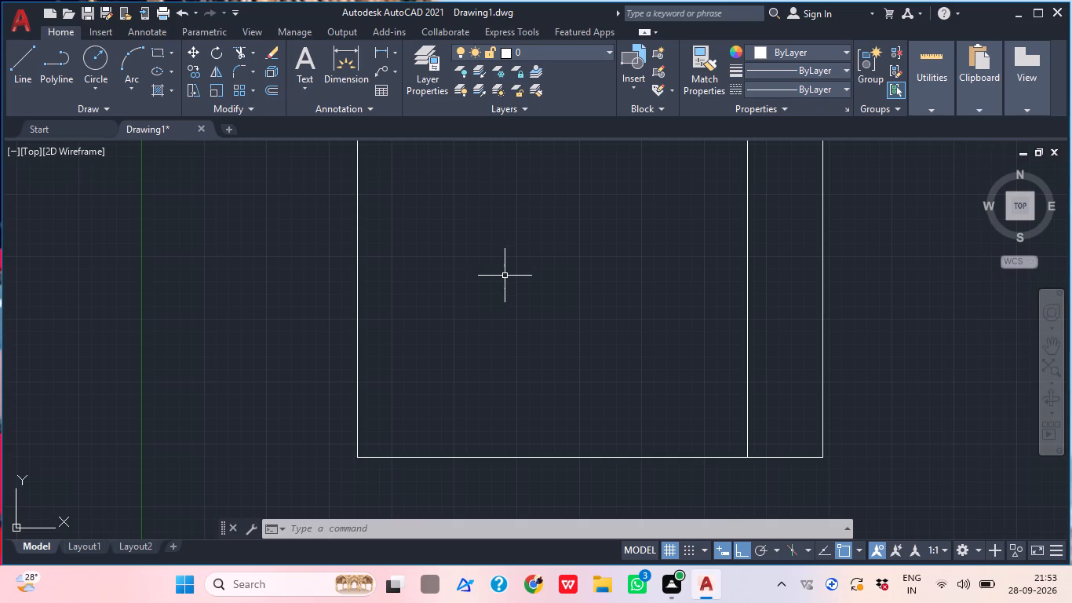
pyautogui.moveTo(499, 282); pyautogui.dragTo(411, 383, button='middle')
pyautogui.click(676, 327)
pyautogui.click(646, 311)
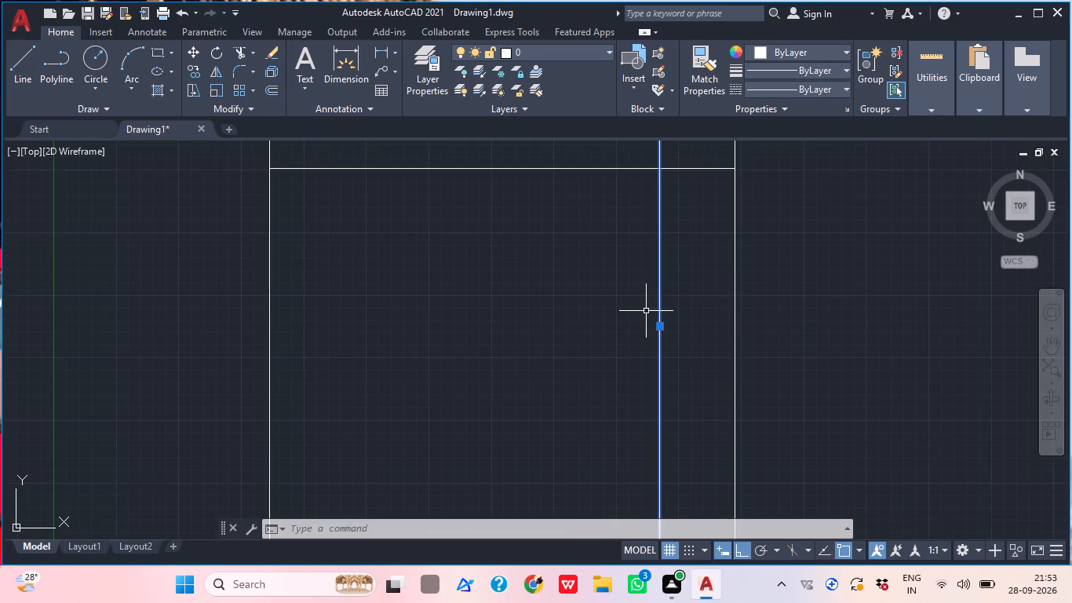
pyautogui.click(606, 144)
pyautogui.doubleClick(619, 204)
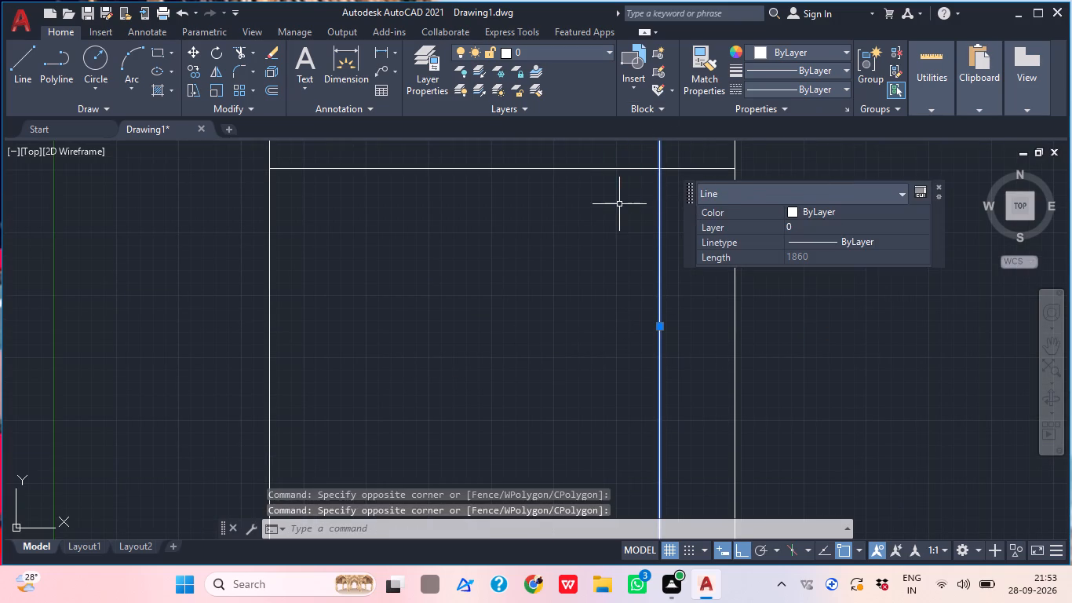
pyautogui.click(585, 205)
pyautogui.click(526, 155)
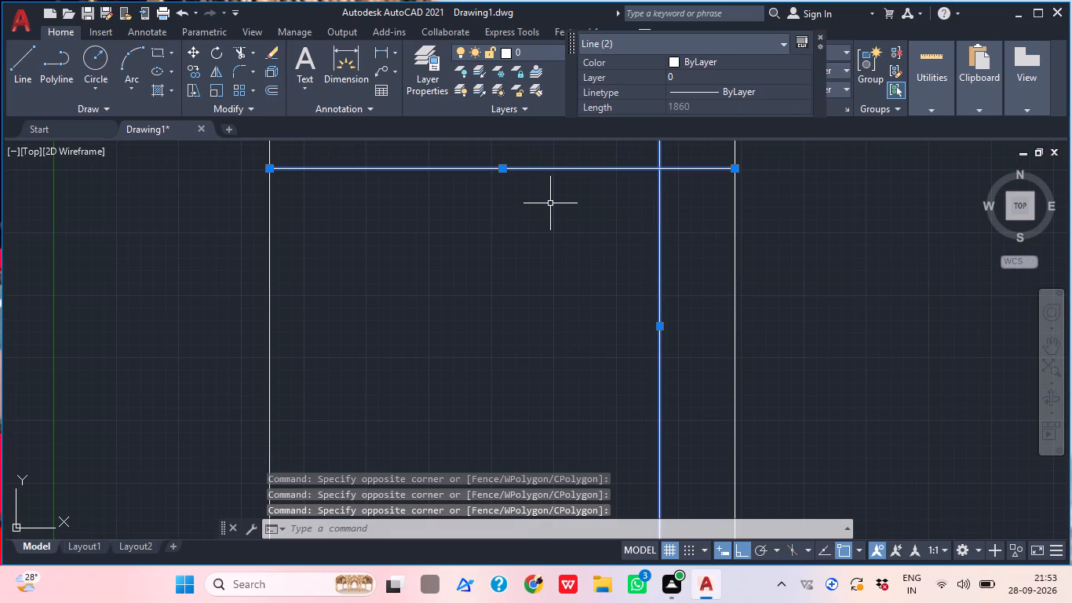
pyautogui.press('Delete')
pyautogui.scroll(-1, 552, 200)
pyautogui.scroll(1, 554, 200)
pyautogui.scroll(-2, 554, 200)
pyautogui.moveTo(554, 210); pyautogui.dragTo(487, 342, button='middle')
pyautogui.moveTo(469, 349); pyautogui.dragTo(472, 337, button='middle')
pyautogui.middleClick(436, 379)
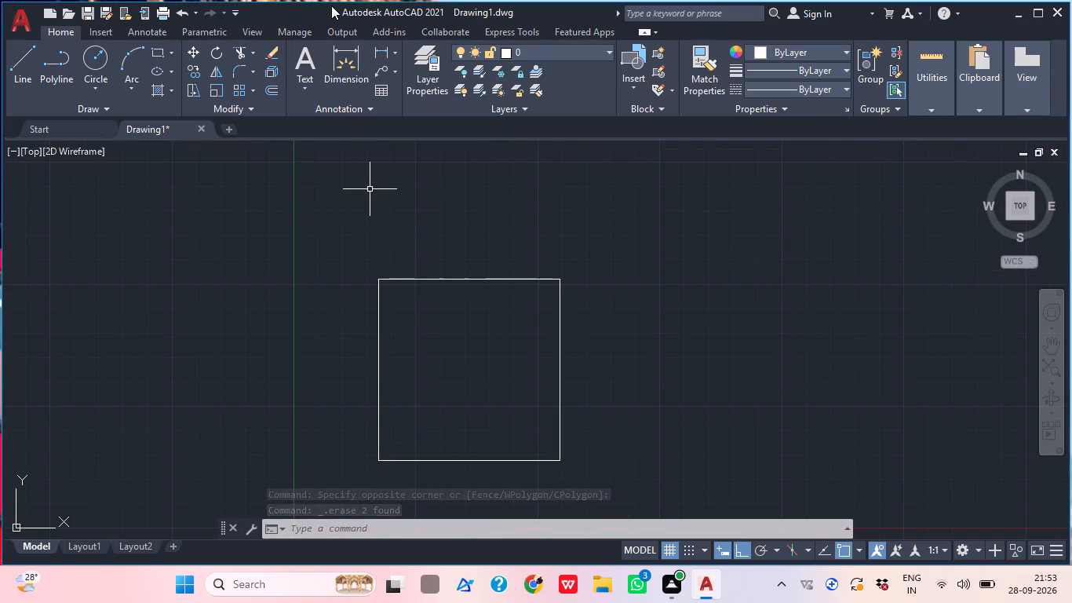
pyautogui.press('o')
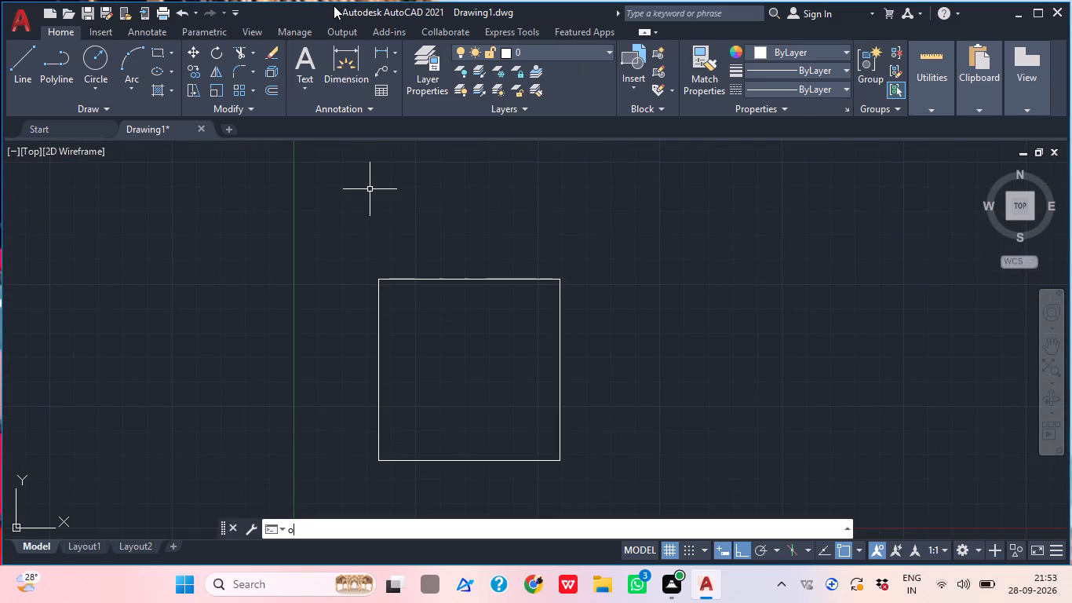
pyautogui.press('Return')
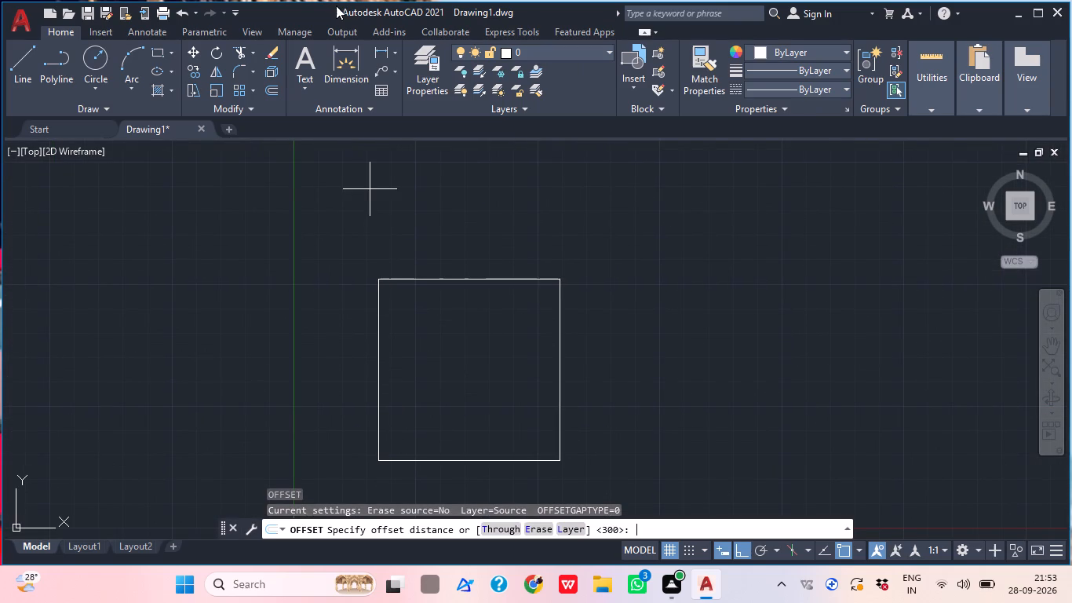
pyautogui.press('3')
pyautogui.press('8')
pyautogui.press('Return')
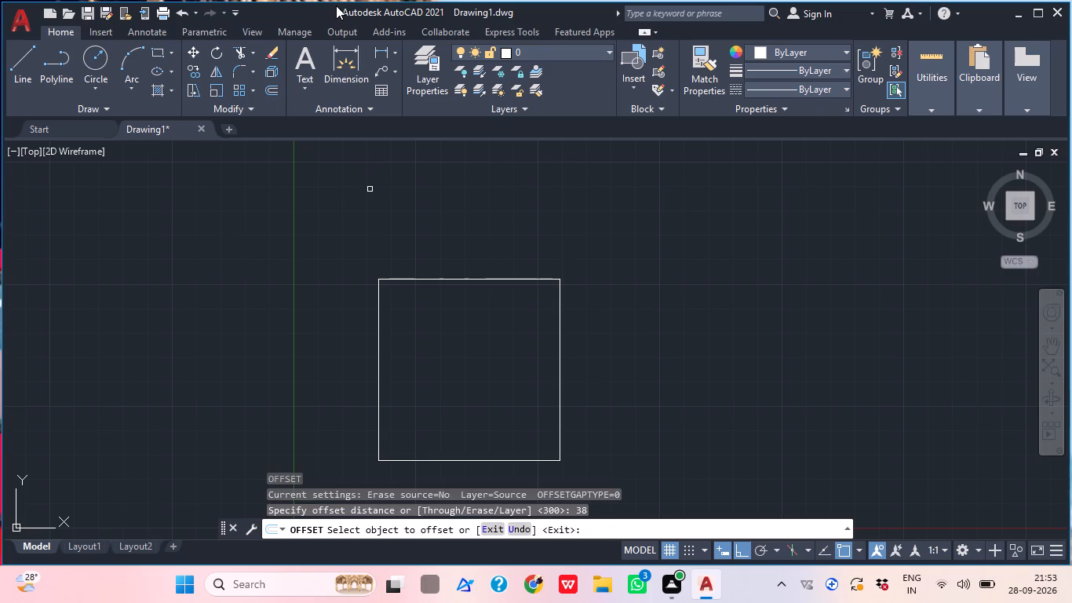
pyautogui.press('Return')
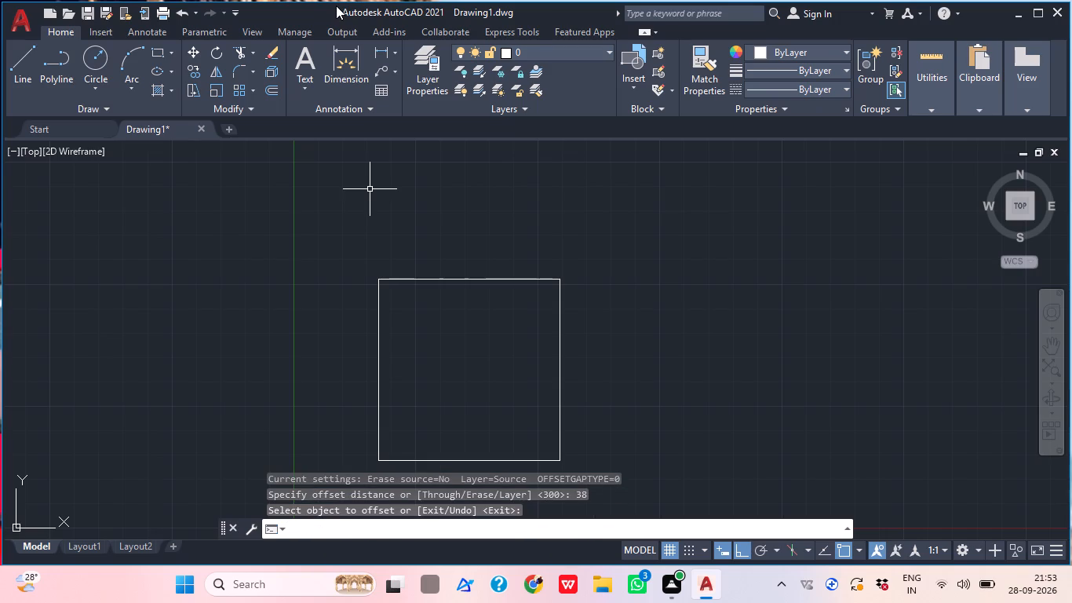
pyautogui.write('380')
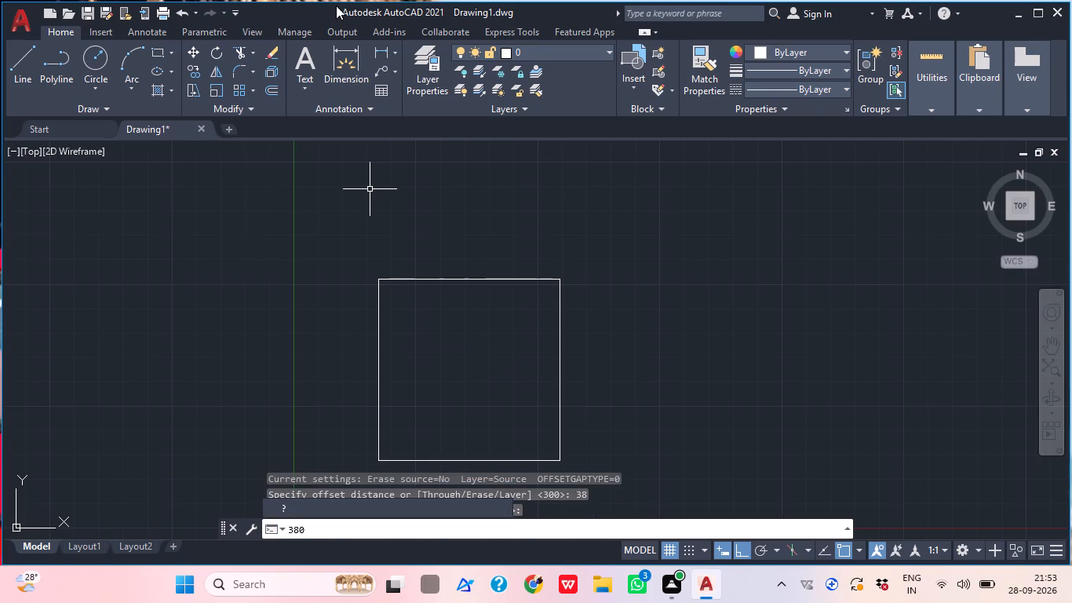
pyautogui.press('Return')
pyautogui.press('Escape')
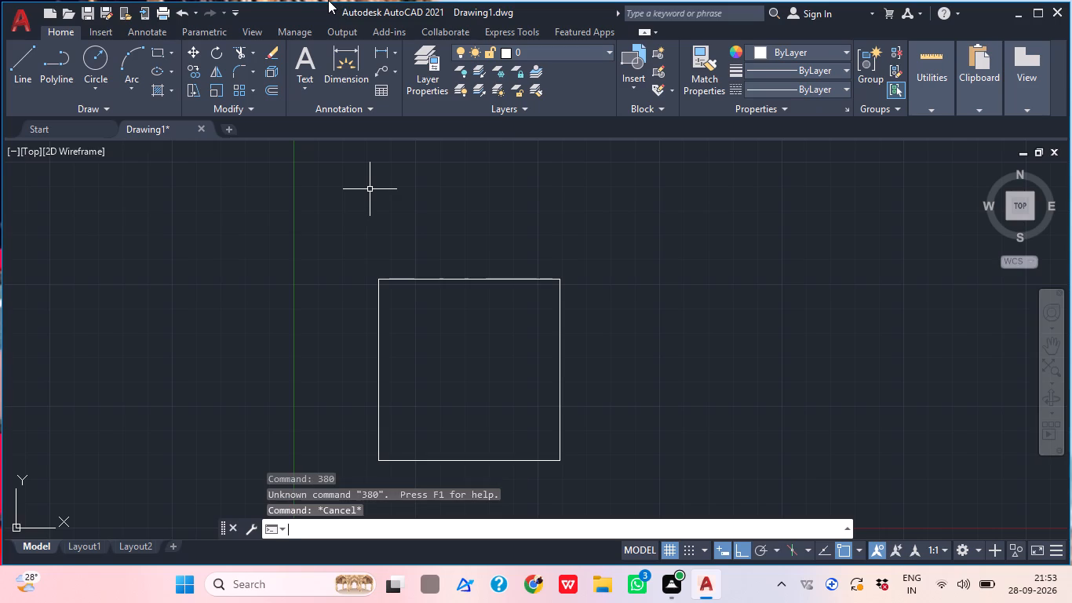
# Offset all four sides of the square inward by 380.
pyautogui.write('o')
pyautogui.press('space')
pyautogui.press('3')
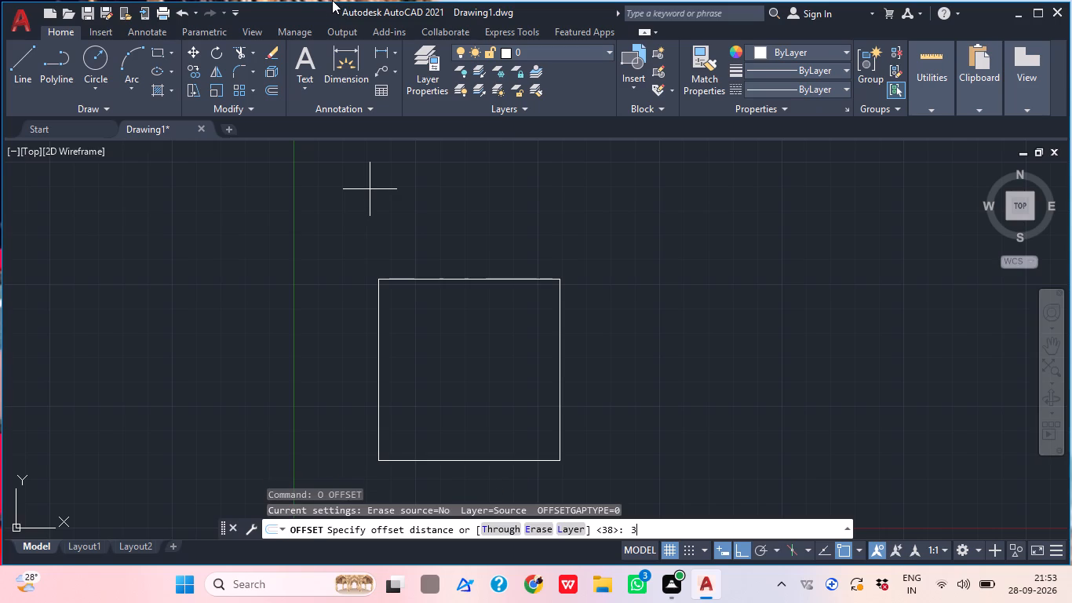
pyautogui.write('80')
pyautogui.press('Return')
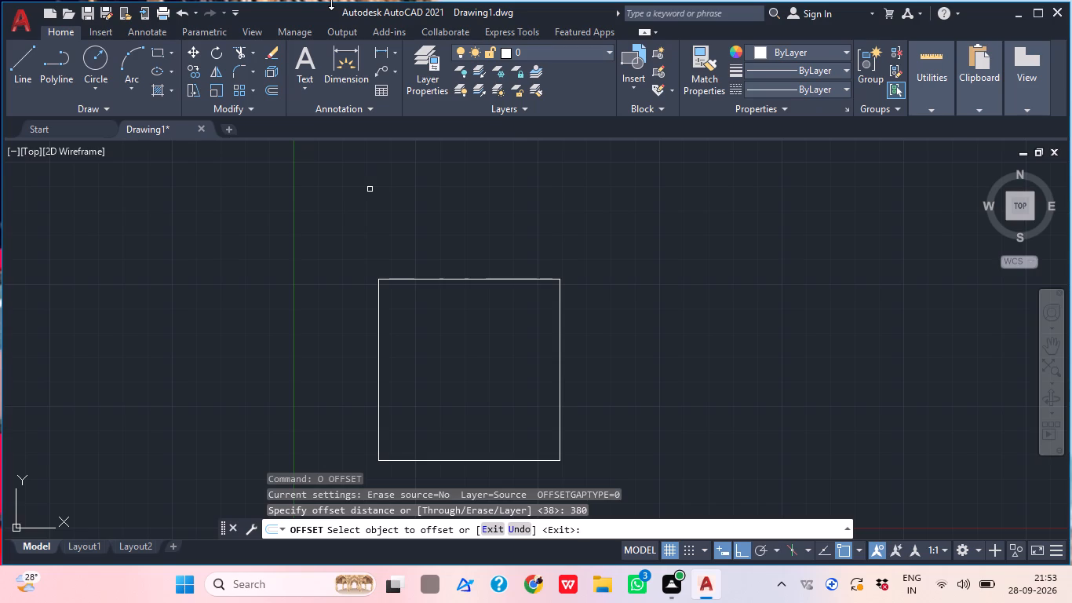
pyautogui.click(378, 355)
pyautogui.click(417, 359)
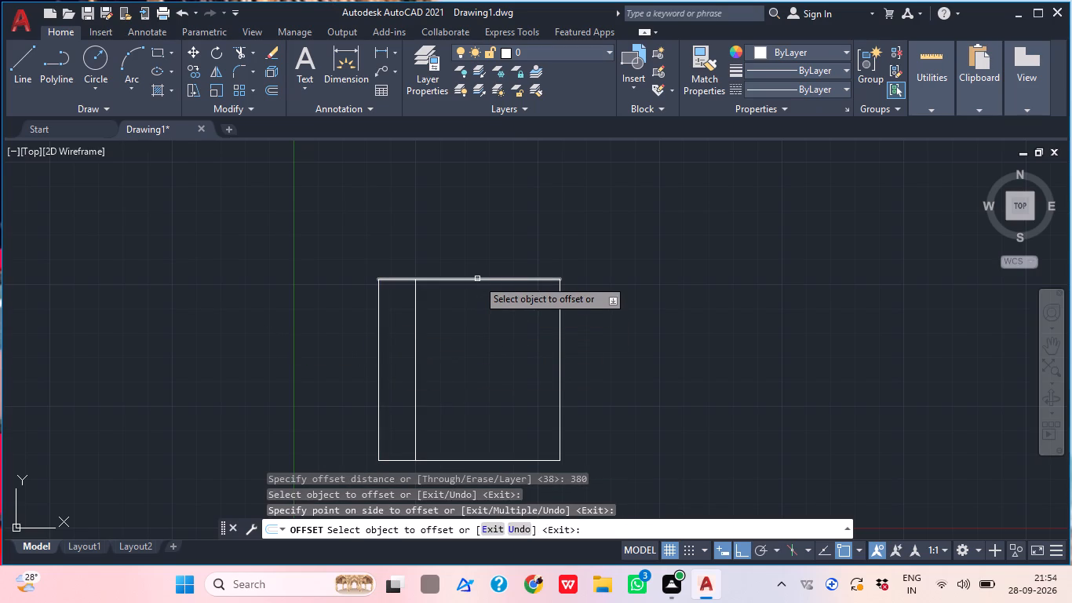
pyautogui.click(477, 279)
pyautogui.click(462, 343)
pyautogui.click(560, 389)
pyautogui.click(518, 393)
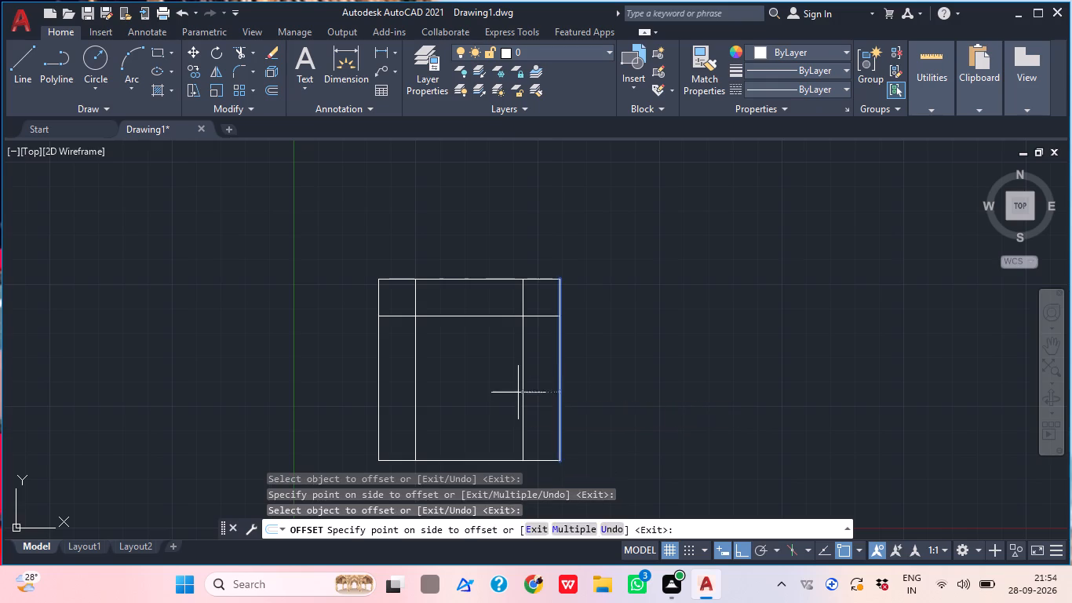
pyautogui.click(481, 461)
pyautogui.click(487, 447)
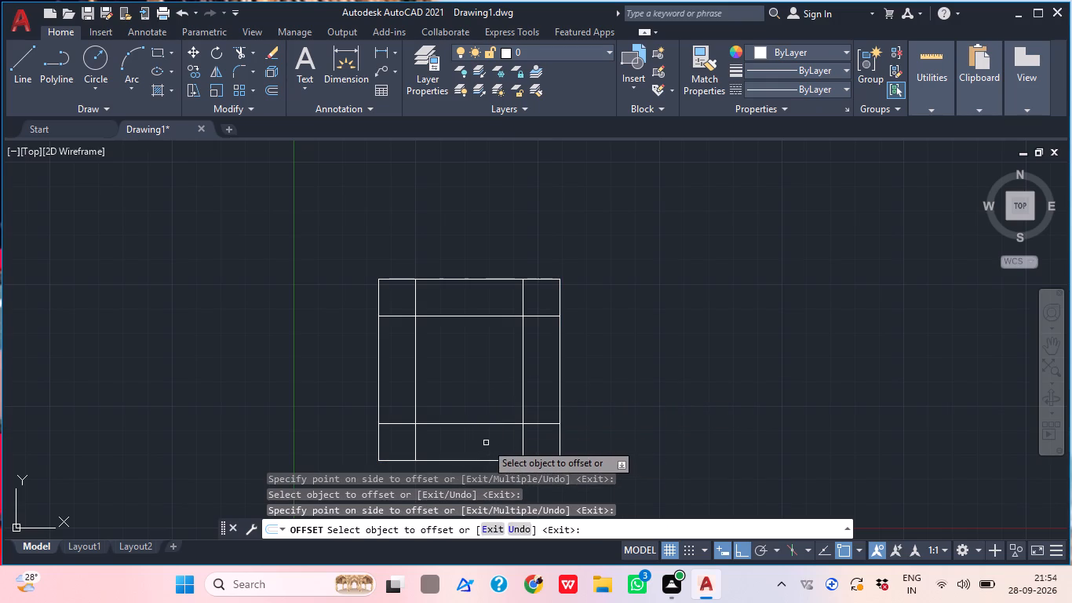
pyautogui.press('space')
# Offset the left inner vertical line toward the square's centre three successive times, 50 apart.
pyautogui.press('space')
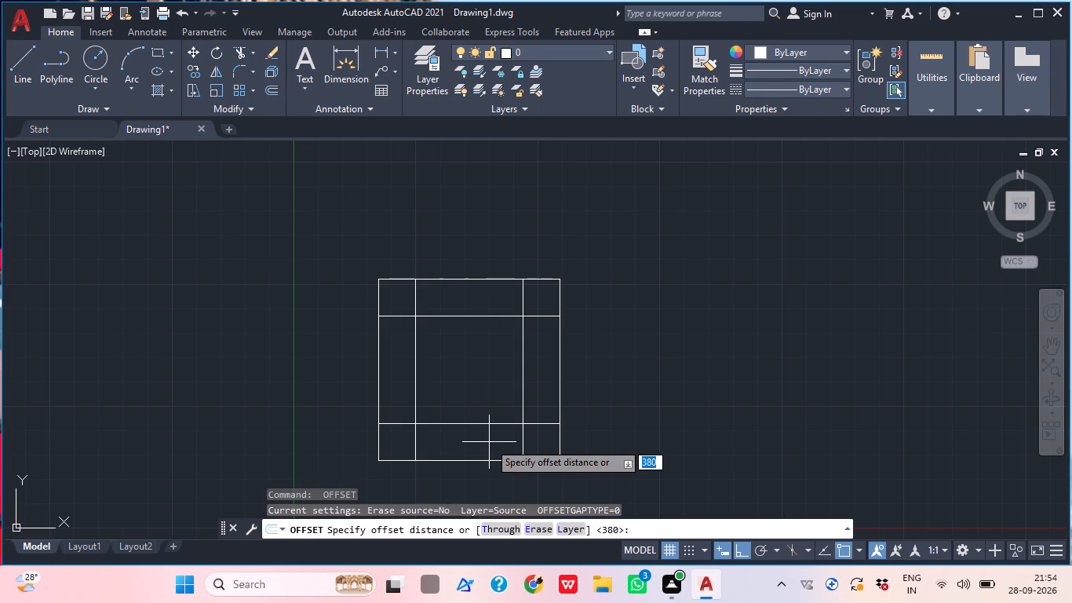
pyautogui.press('5')
pyautogui.press('0')
pyautogui.press('Return')
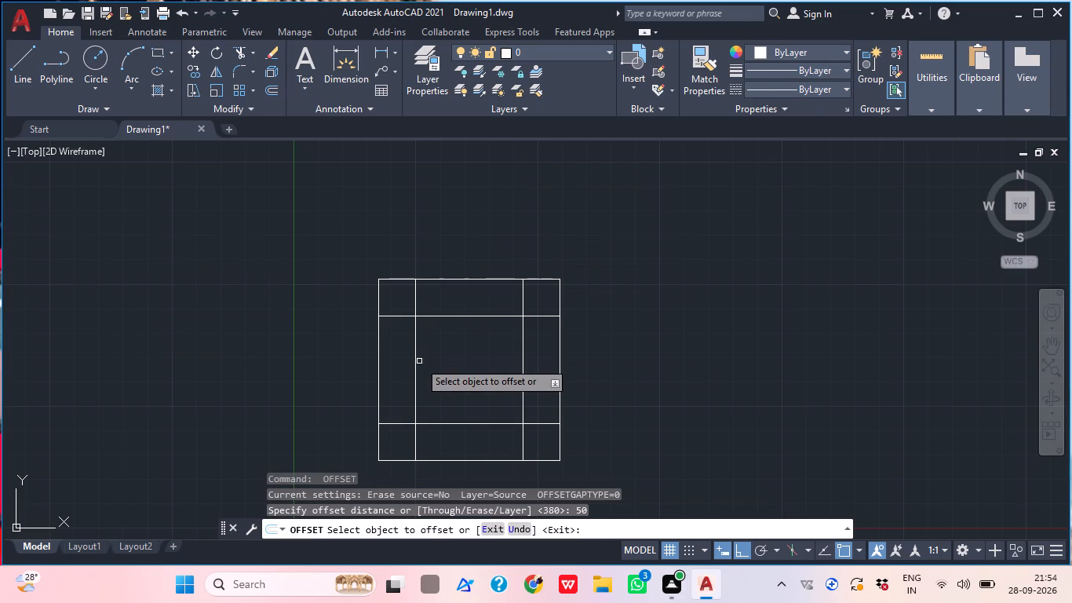
pyautogui.scroll(2, 417, 361)
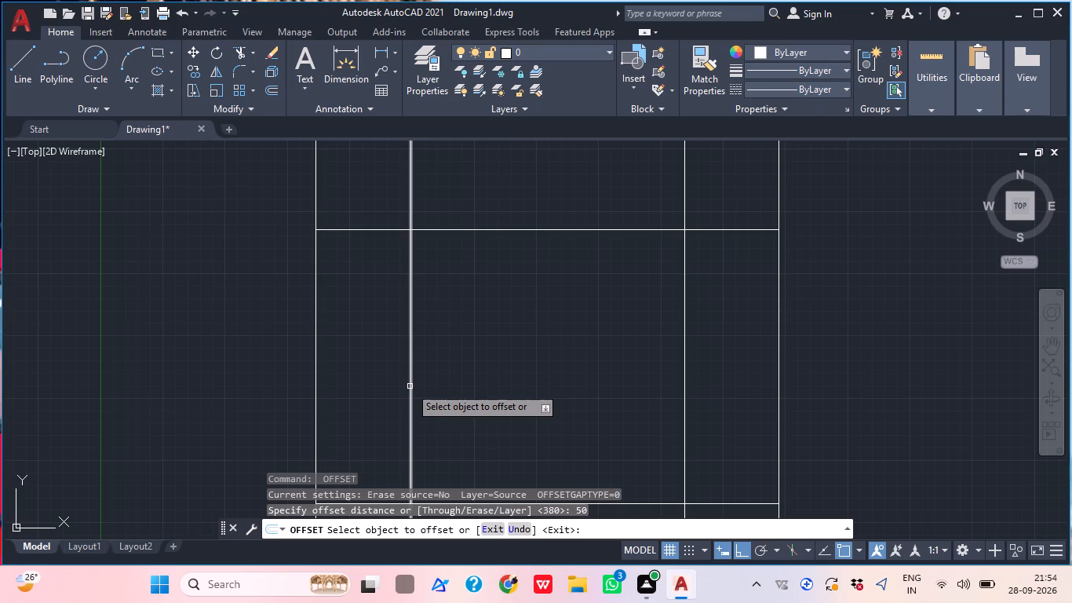
pyautogui.click(410, 386)
pyautogui.click(432, 384)
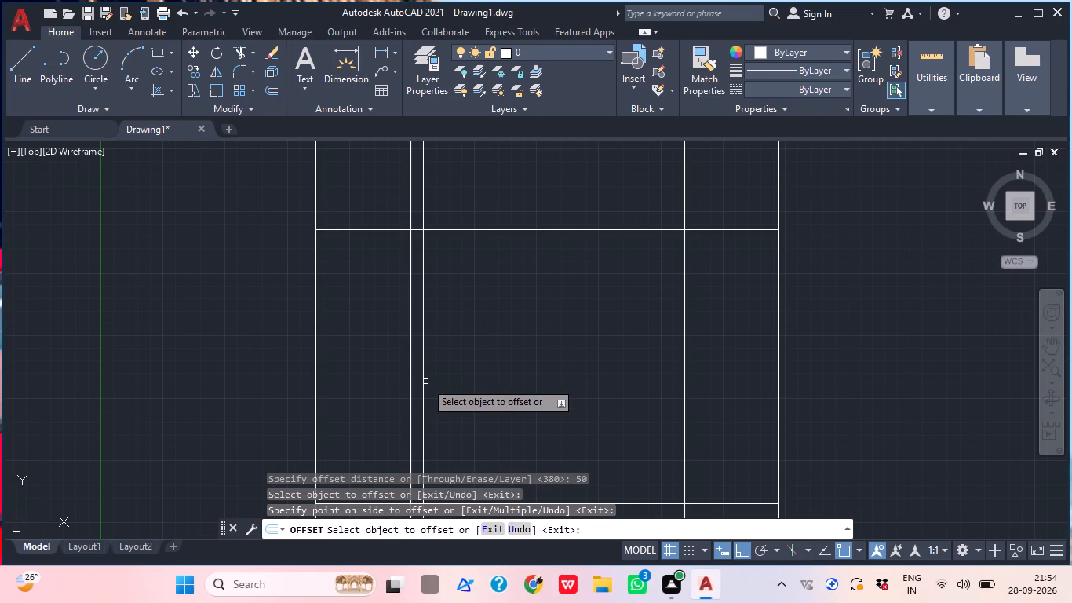
pyautogui.click(424, 379)
pyautogui.click(453, 384)
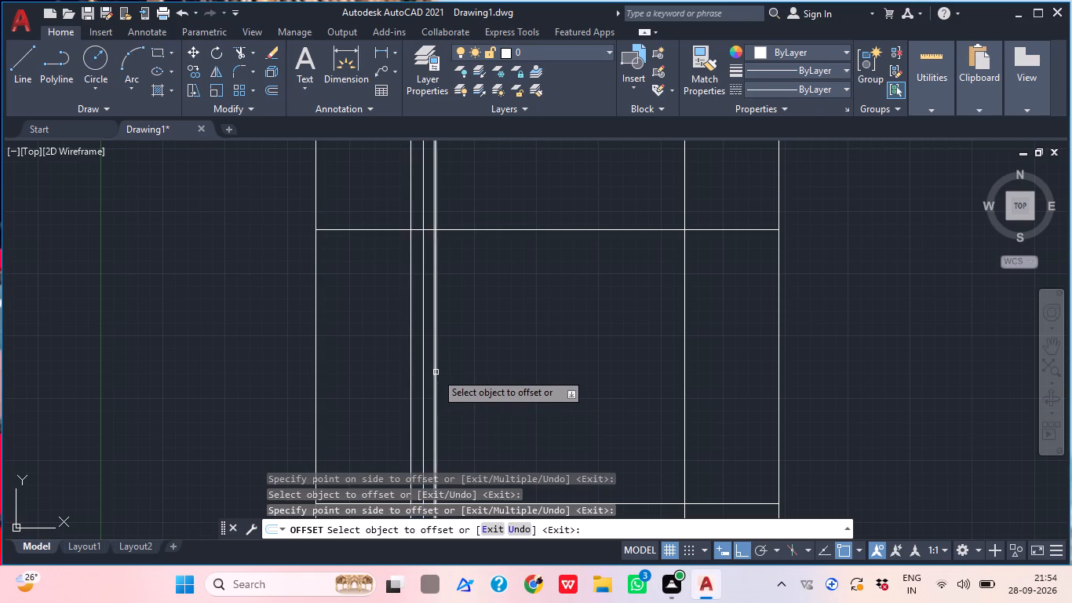
pyautogui.click(436, 372)
pyautogui.click(472, 376)
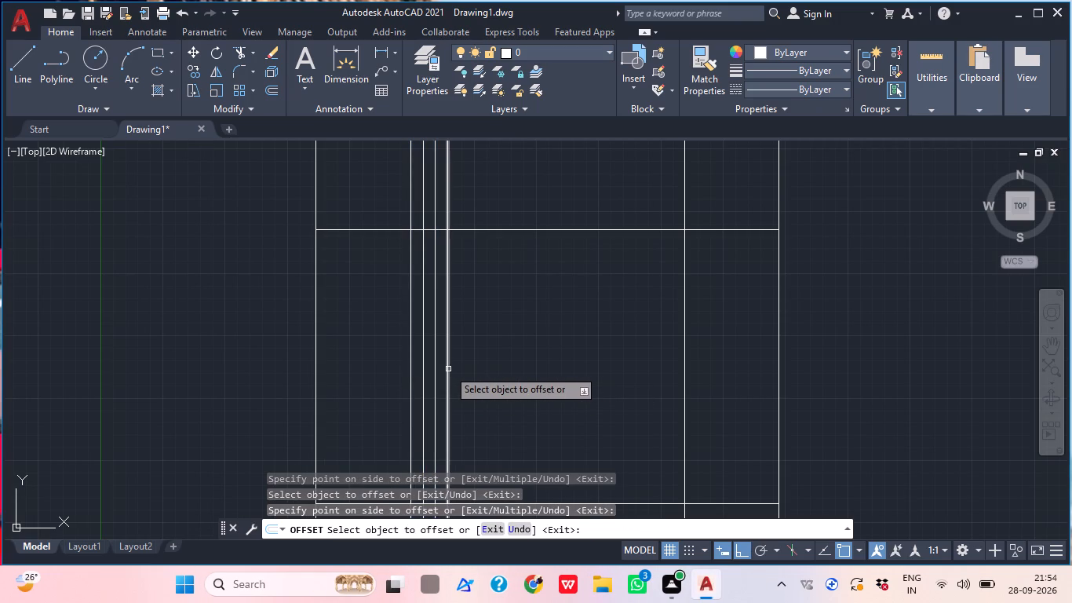
# Offset the upper inner horizontal line downward three successive times at the 50 distance.
pyautogui.click(468, 231)
pyautogui.click(467, 276)
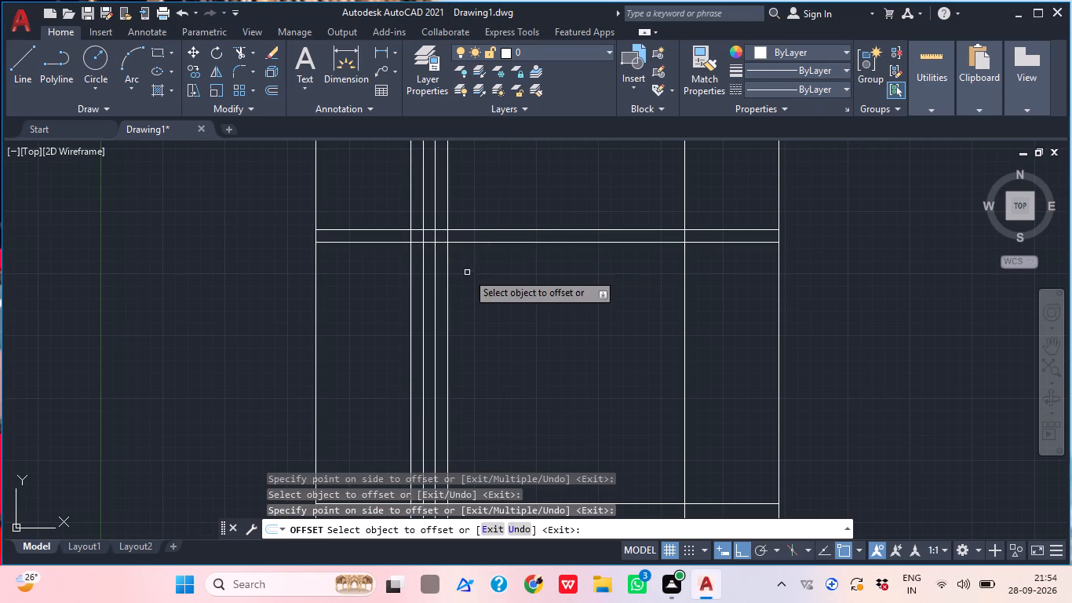
pyautogui.click(486, 240)
pyautogui.click(482, 267)
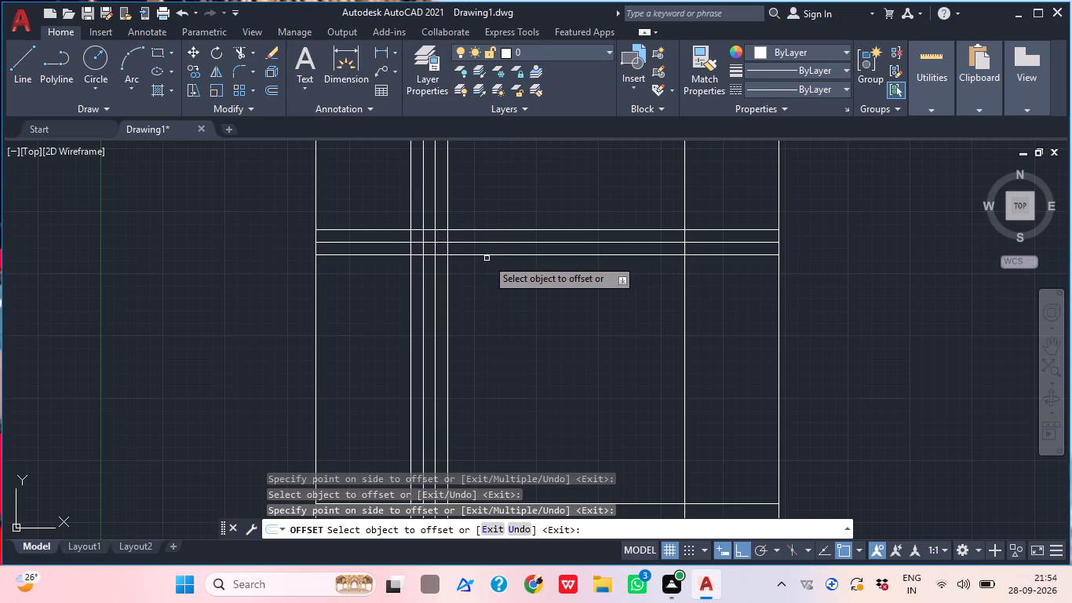
pyautogui.click(488, 257)
pyautogui.click(488, 274)
# Offset the lower inner horizontal line upward three successive times at the 50 distance.
pyautogui.moveTo(483, 273); pyautogui.dragTo(450, 221, button='middle')
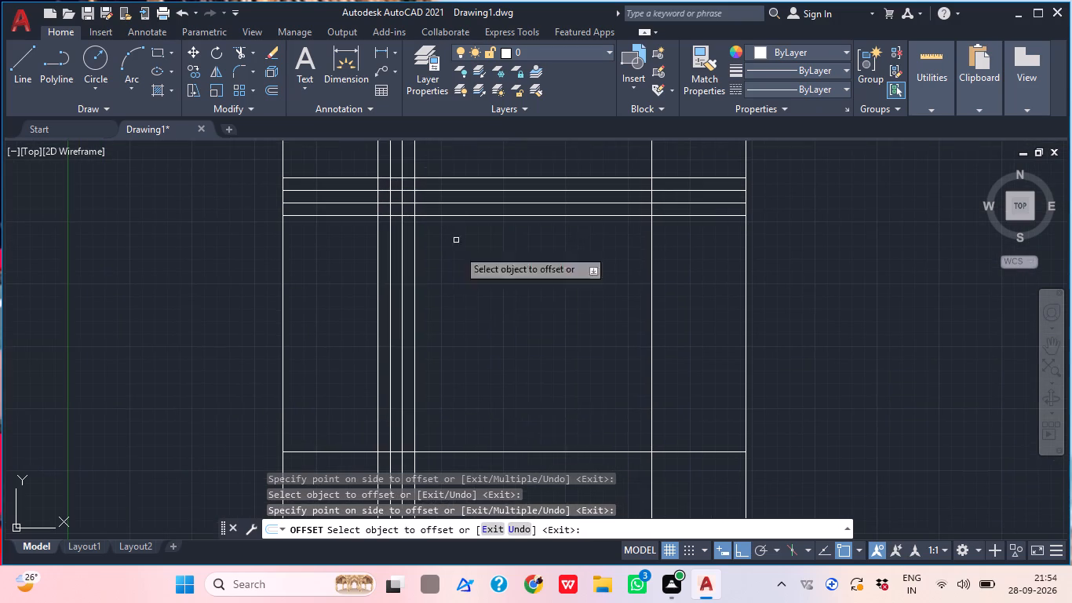
pyautogui.scroll(-1, 488, 349)
pyautogui.moveTo(505, 310); pyautogui.dragTo(478, 330, button='middle')
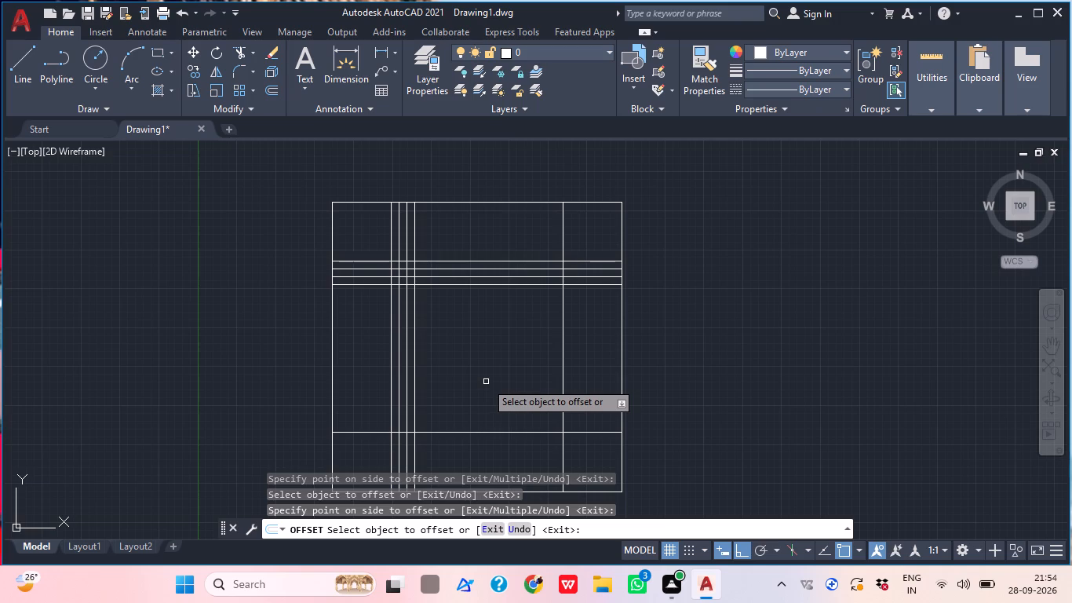
pyautogui.moveTo(483, 445); pyautogui.dragTo(470, 429, button='middle')
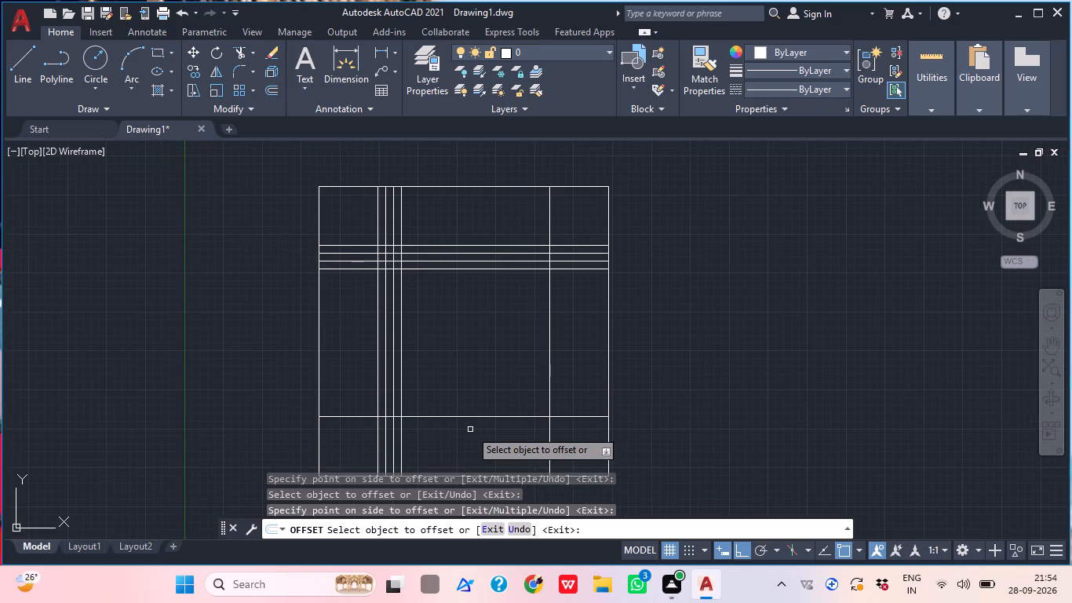
pyautogui.scroll(2, 469, 429)
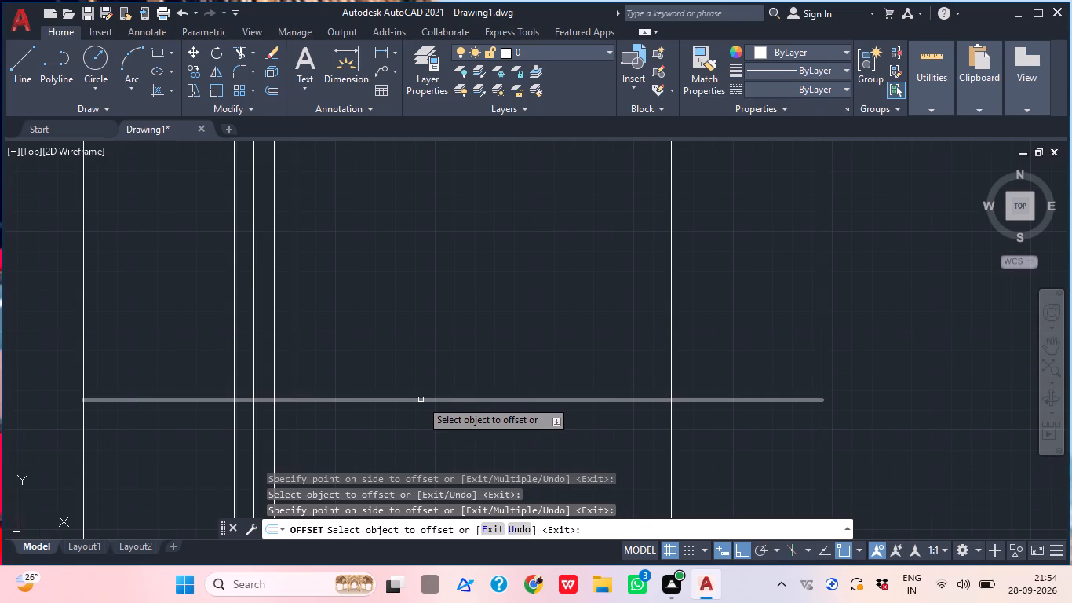
pyautogui.click(421, 400)
pyautogui.click(454, 366)
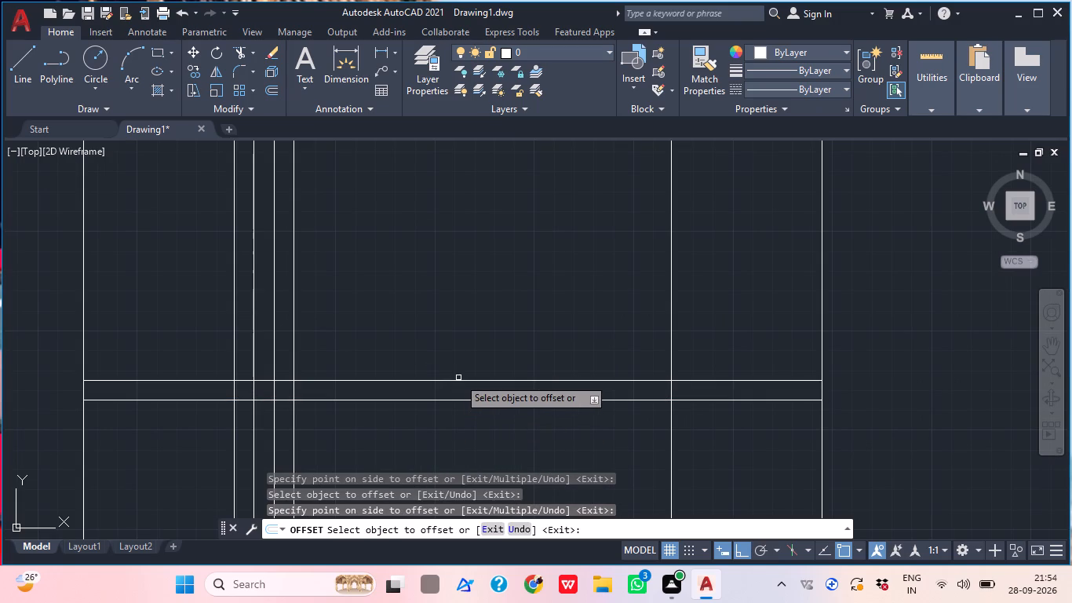
pyautogui.click(461, 382)
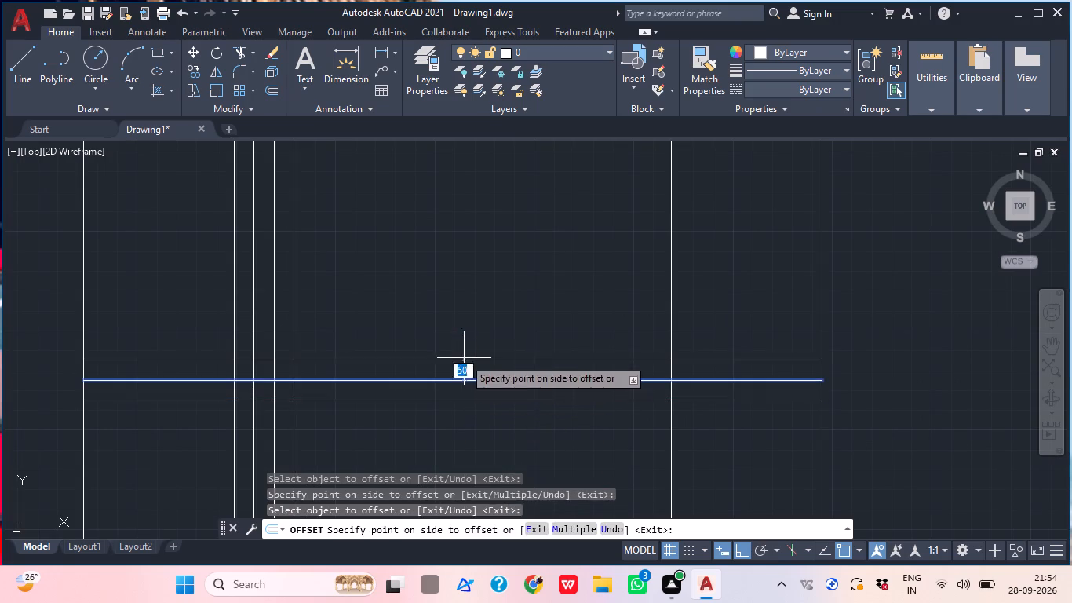
pyautogui.click(464, 358)
pyautogui.click(465, 361)
pyautogui.click(465, 331)
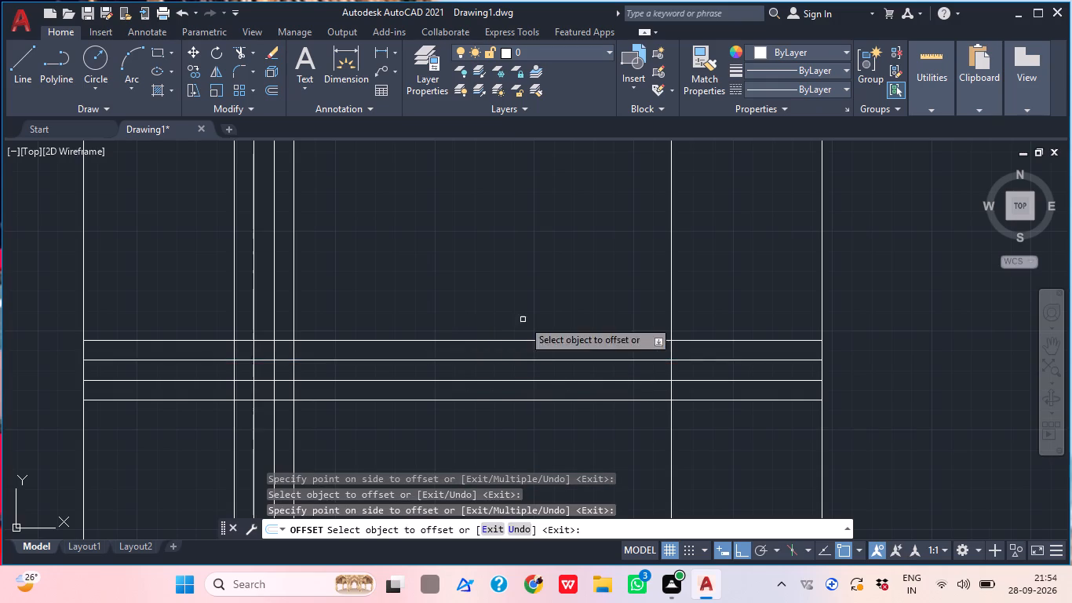
# Offset the right inner vertical line toward the square's centre three successive times at 50, and end the Offset command.
pyautogui.moveTo(518, 344); pyautogui.dragTo(382, 380, button='middle')
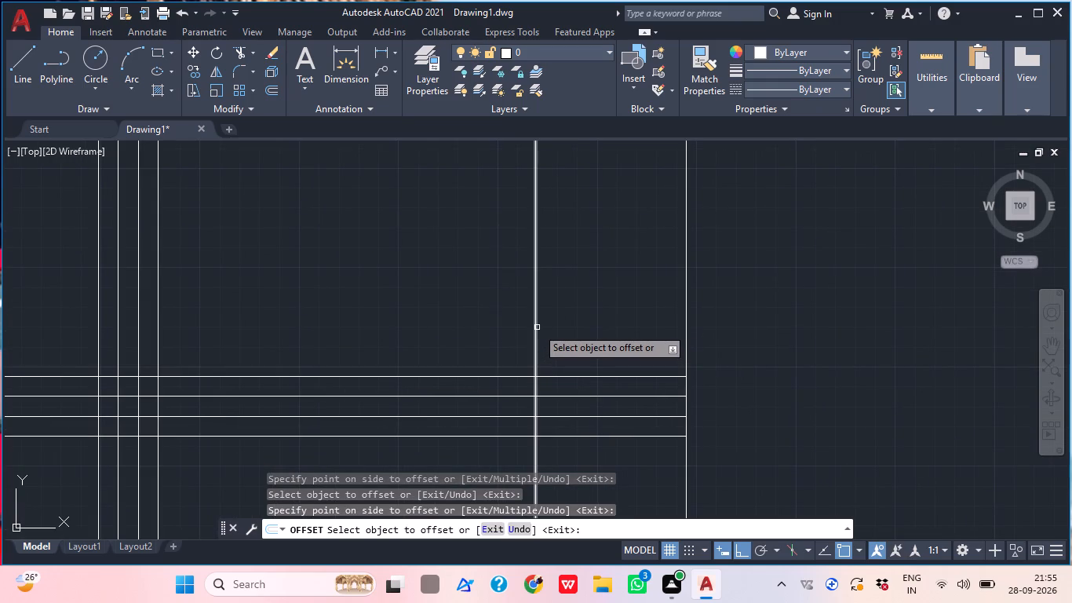
pyautogui.click(537, 327)
pyautogui.click(526, 326)
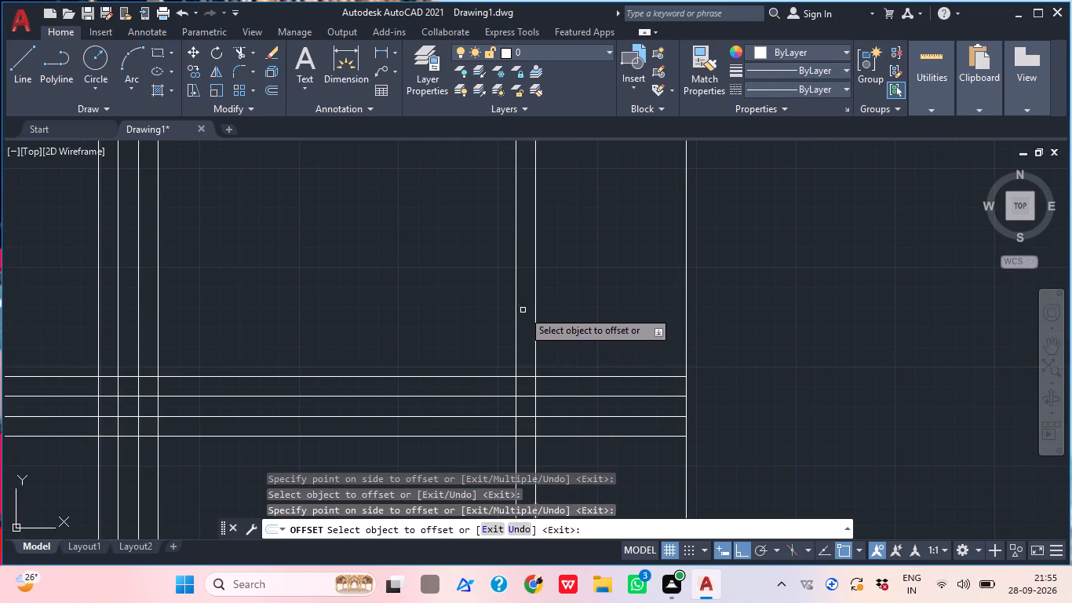
pyautogui.click(516, 315)
pyautogui.click(486, 320)
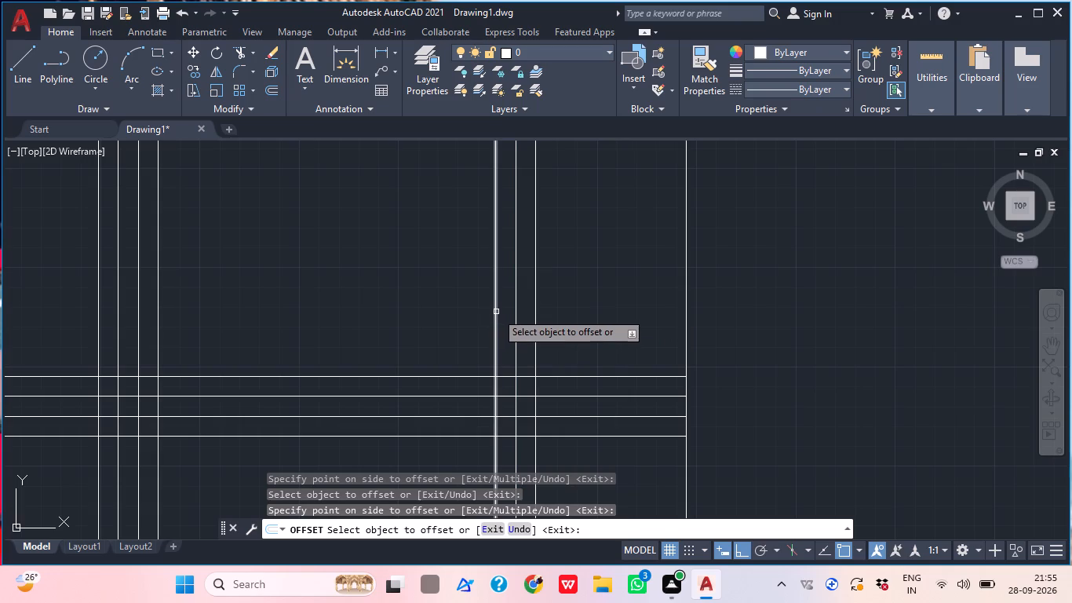
pyautogui.click(496, 312)
pyautogui.click(476, 310)
pyautogui.scroll(-2, 496, 301)
pyautogui.moveTo(503, 298); pyautogui.dragTo(463, 357, button='middle')
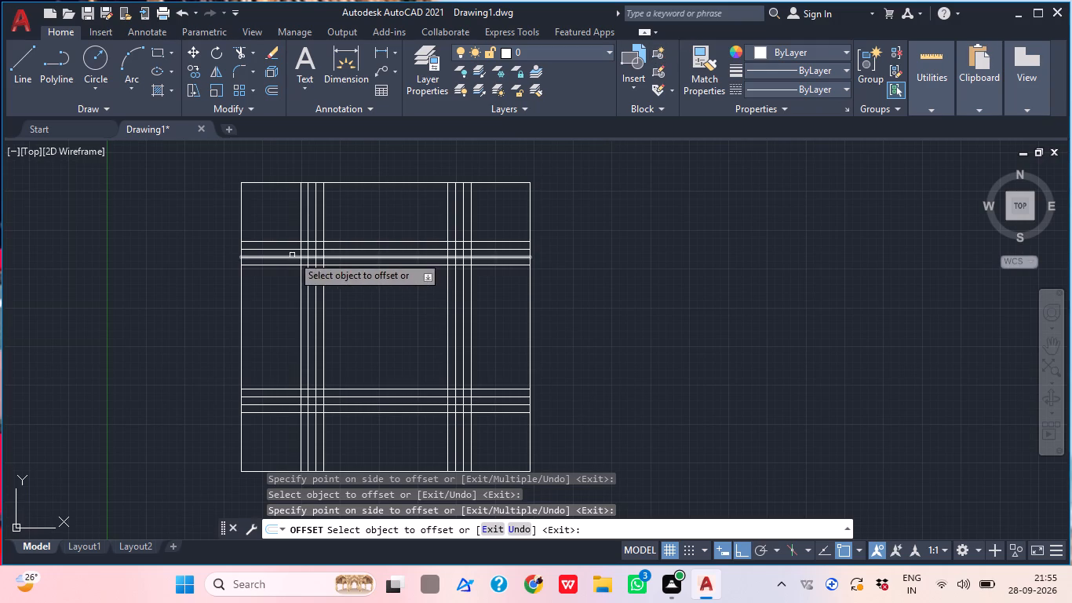
pyautogui.press('Escape')
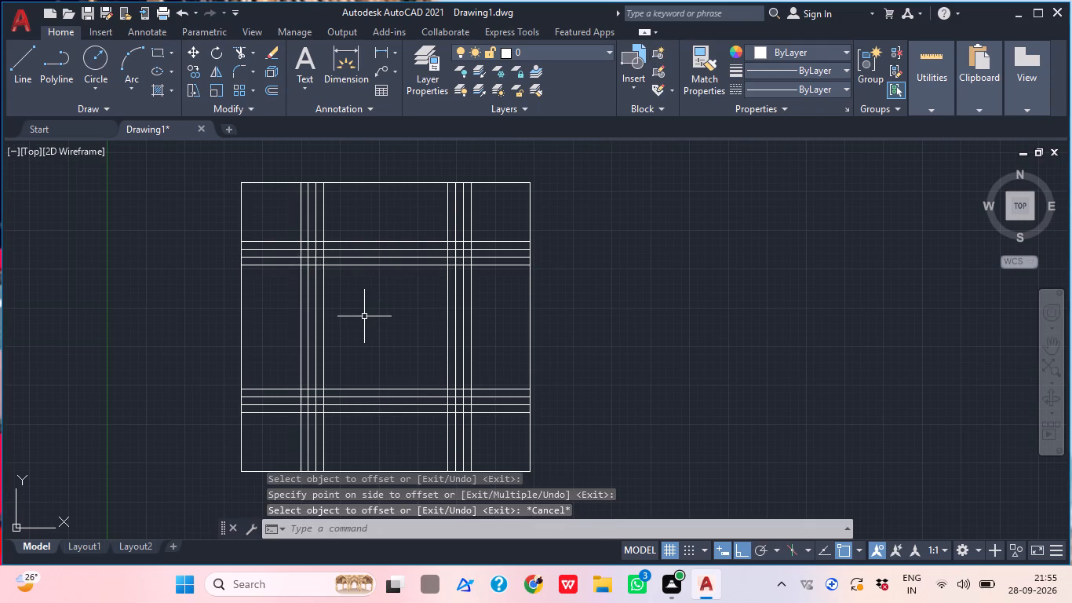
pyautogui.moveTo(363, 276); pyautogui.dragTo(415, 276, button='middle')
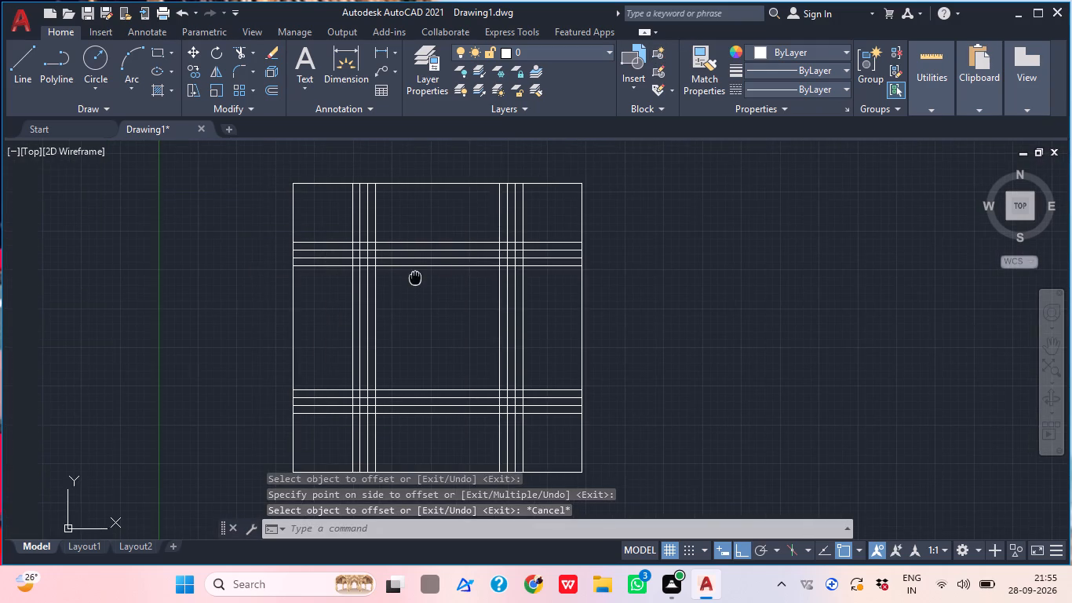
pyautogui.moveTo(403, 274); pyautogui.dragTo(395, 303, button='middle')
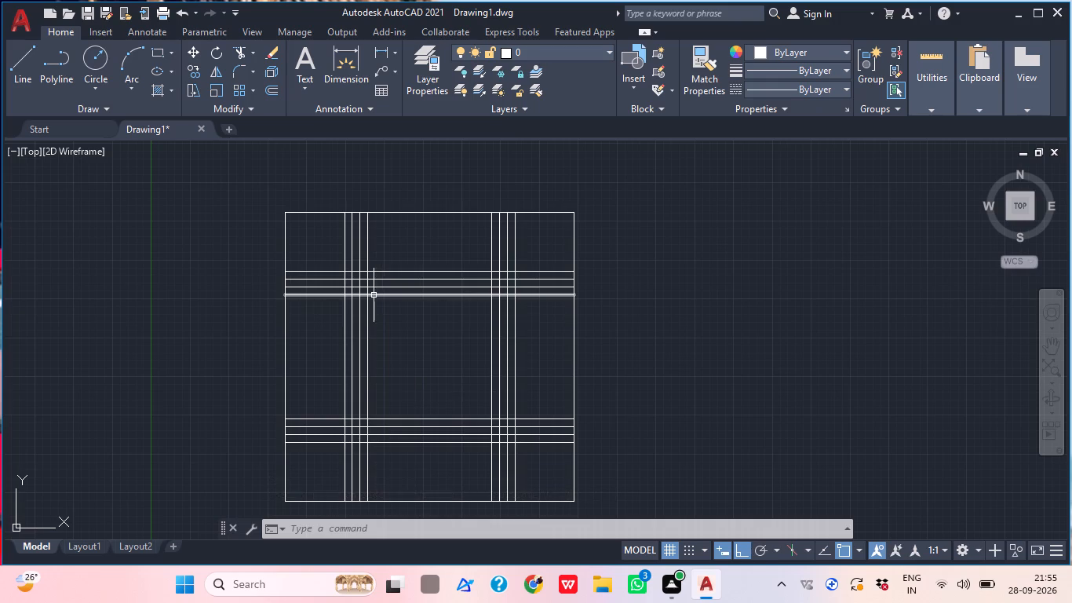
# Trim the left vertical group's outermost and innermost lines above the top horizontal of the upper group.
pyautogui.scroll(1, 292, 282)
pyautogui.middleClick(294, 300)
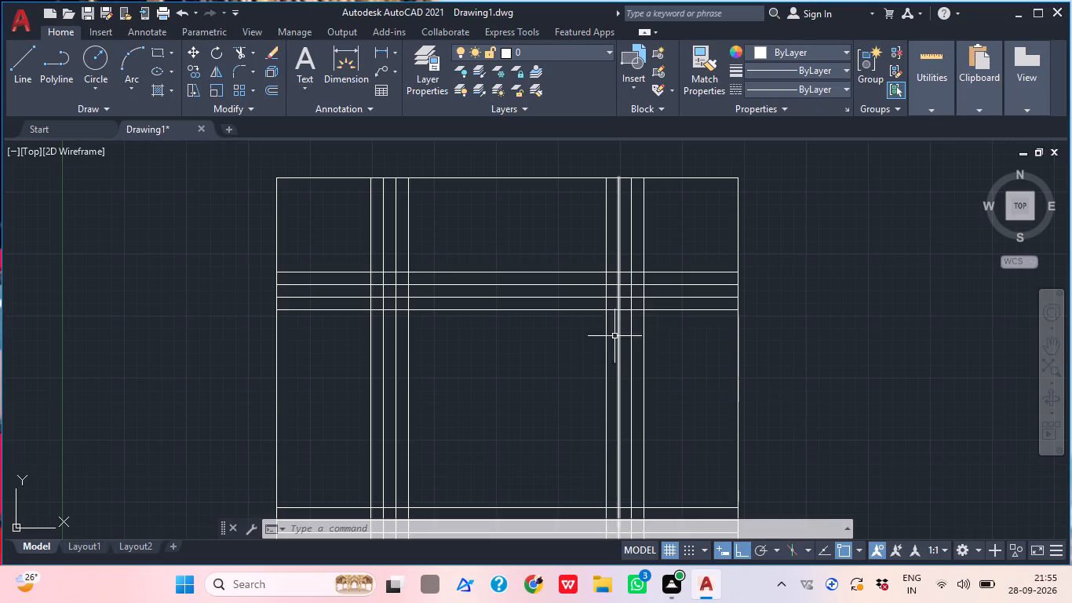
pyautogui.moveTo(585, 360); pyautogui.dragTo(533, 322, button='middle')
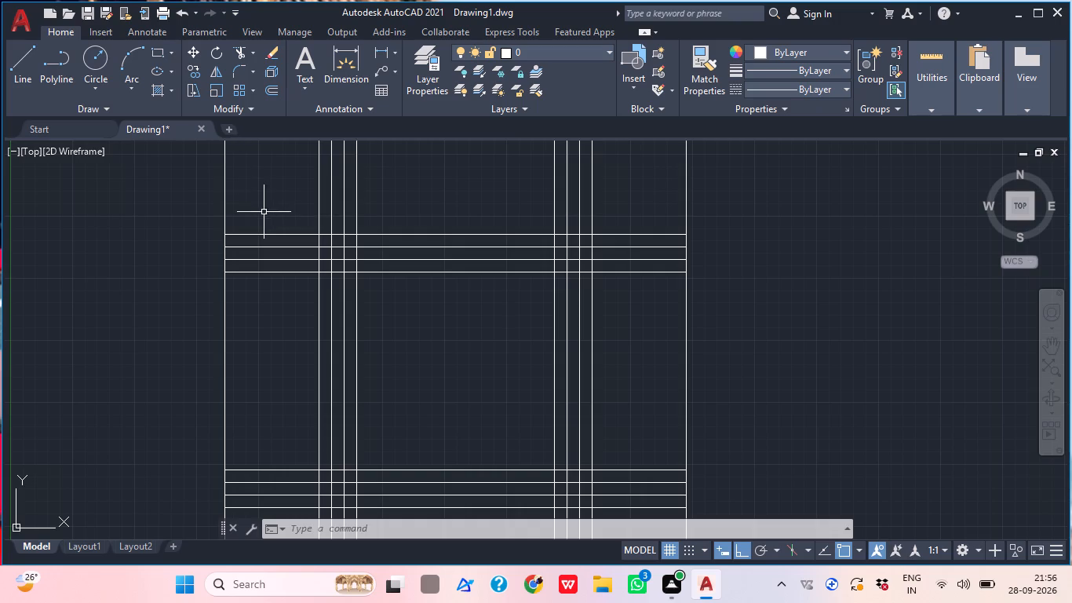
pyautogui.moveTo(290, 239); pyautogui.dragTo(249, 283, button='middle')
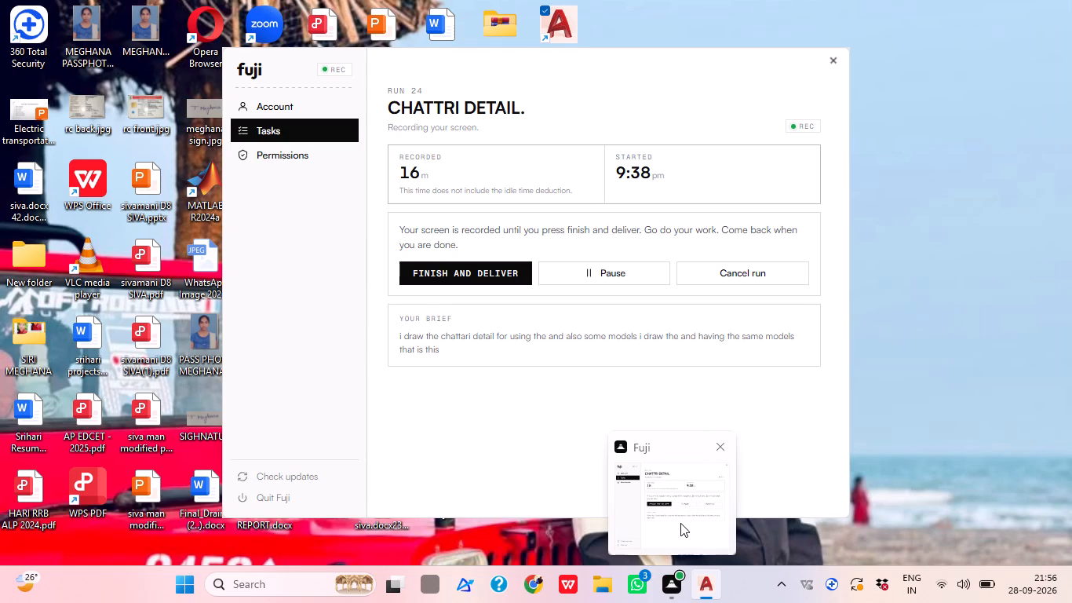
pyautogui.write('tr')
pyautogui.press('space')
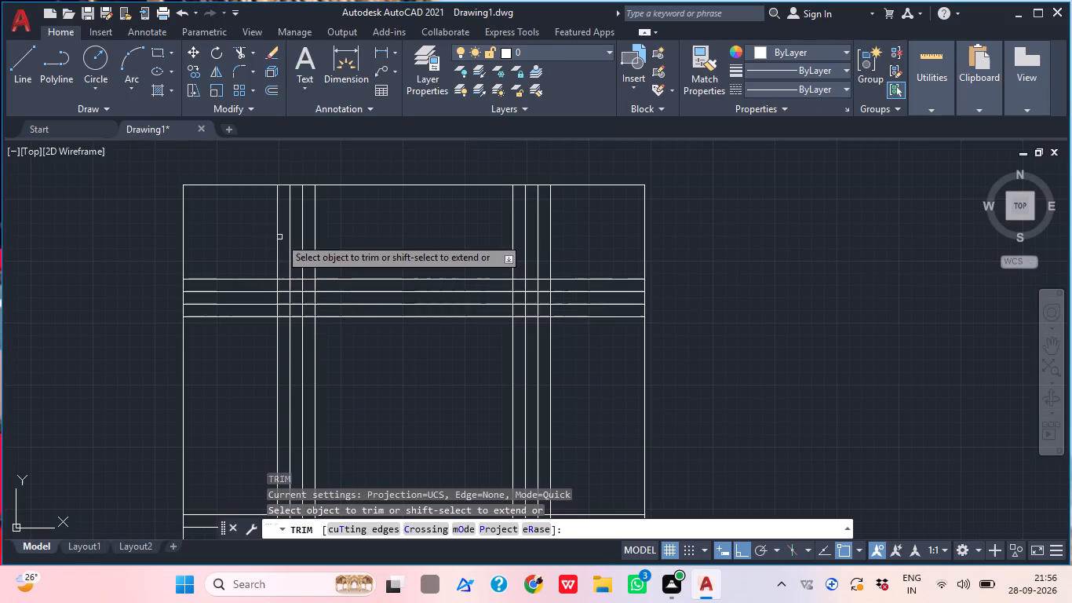
pyautogui.click(279, 237)
pyautogui.click(272, 233)
pyautogui.scroll(1, 286, 232)
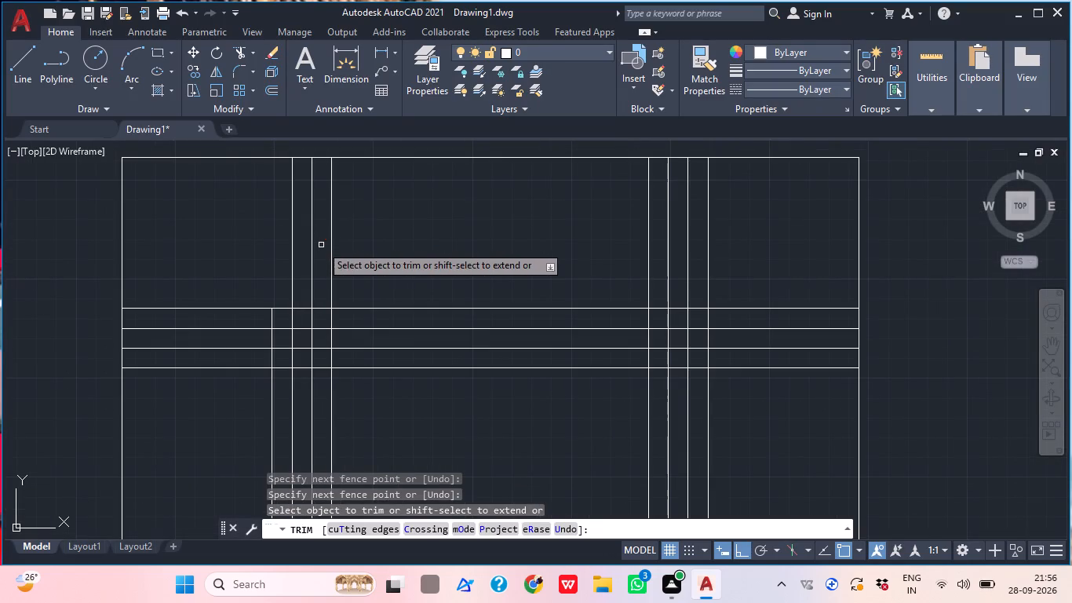
pyautogui.click(323, 245)
pyautogui.click(377, 245)
# Trim the right vertical group's innermost and outermost lines above the top horizontal of the upper group.
pyautogui.scroll(-1, 470, 246)
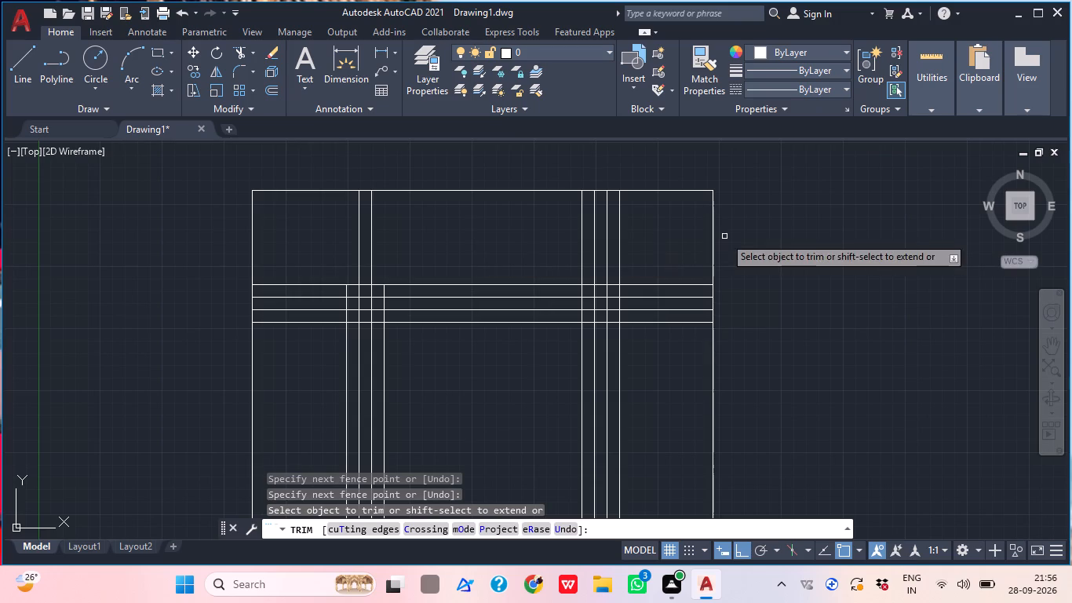
pyautogui.scroll(1, 555, 275)
pyautogui.click(590, 247)
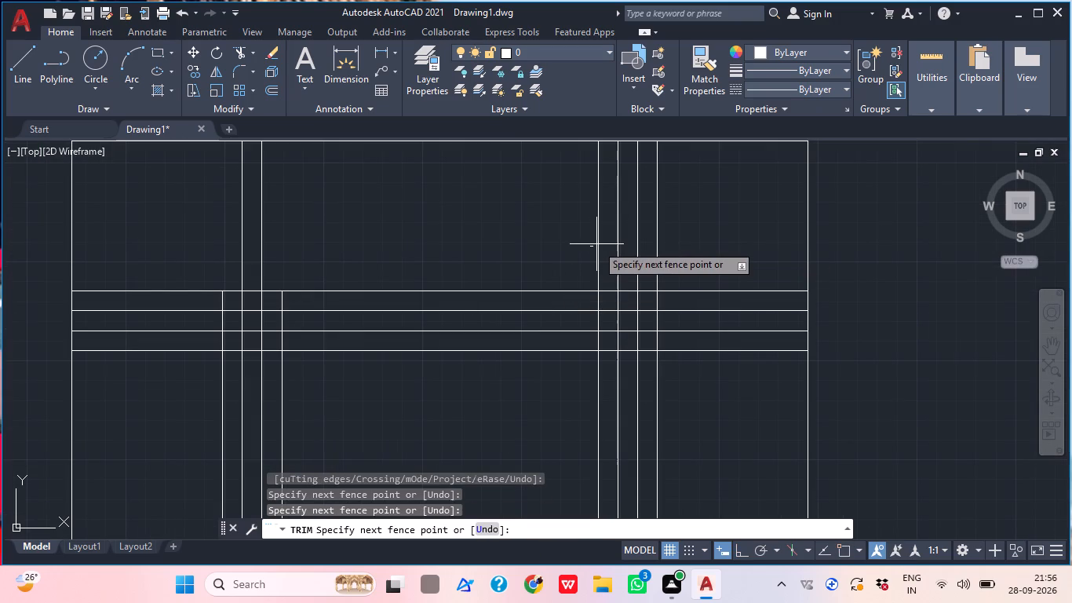
pyautogui.click(608, 246)
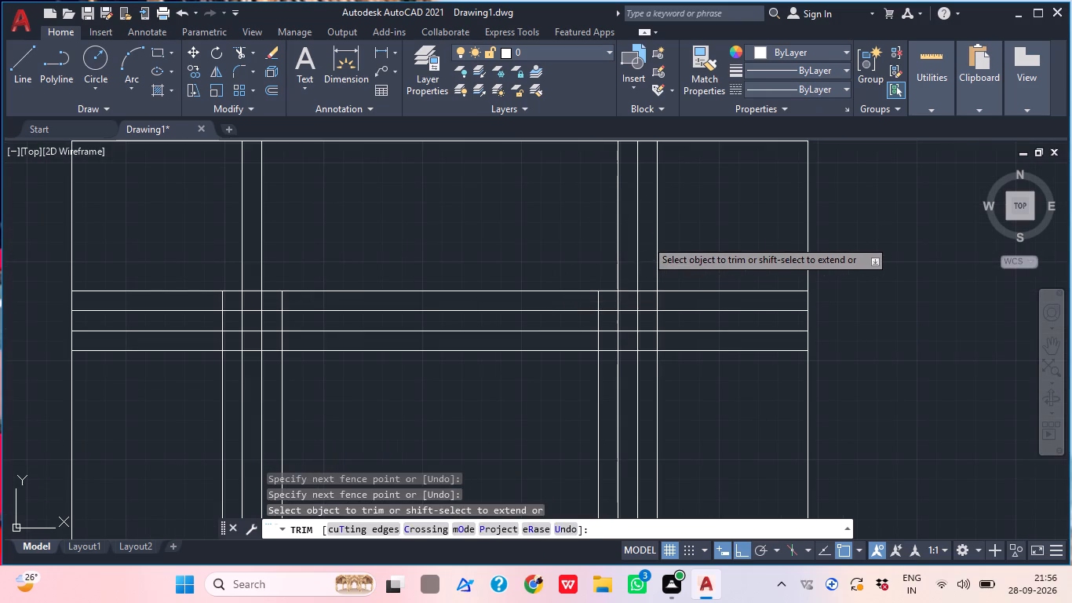
pyautogui.click(646, 239)
pyautogui.click(683, 239)
# Trim the upper horizontal group's top and bottom lines between the right vertical group and the square's right side.
pyautogui.moveTo(689, 245); pyautogui.dragTo(662, 214, button='middle')
pyautogui.scroll(1, 662, 214)
pyautogui.scroll(2, 684, 273)
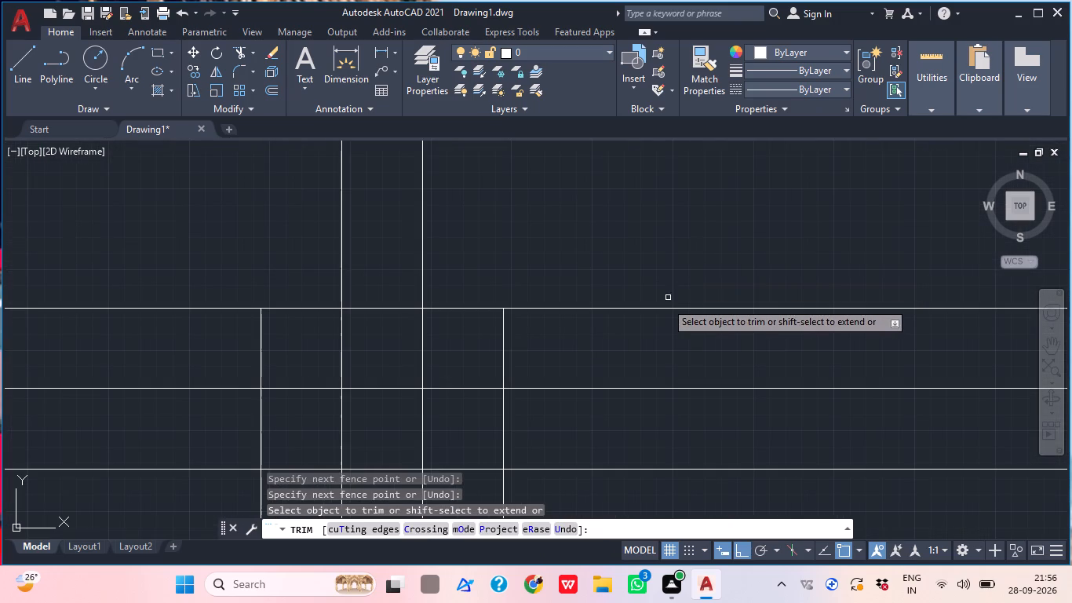
pyautogui.click(665, 304)
pyautogui.click(656, 320)
pyautogui.scroll(-2, 674, 296)
pyautogui.scroll(1, 674, 296)
pyautogui.moveTo(653, 394); pyautogui.dragTo(650, 297, button='middle')
pyautogui.click(627, 337)
pyautogui.click(625, 365)
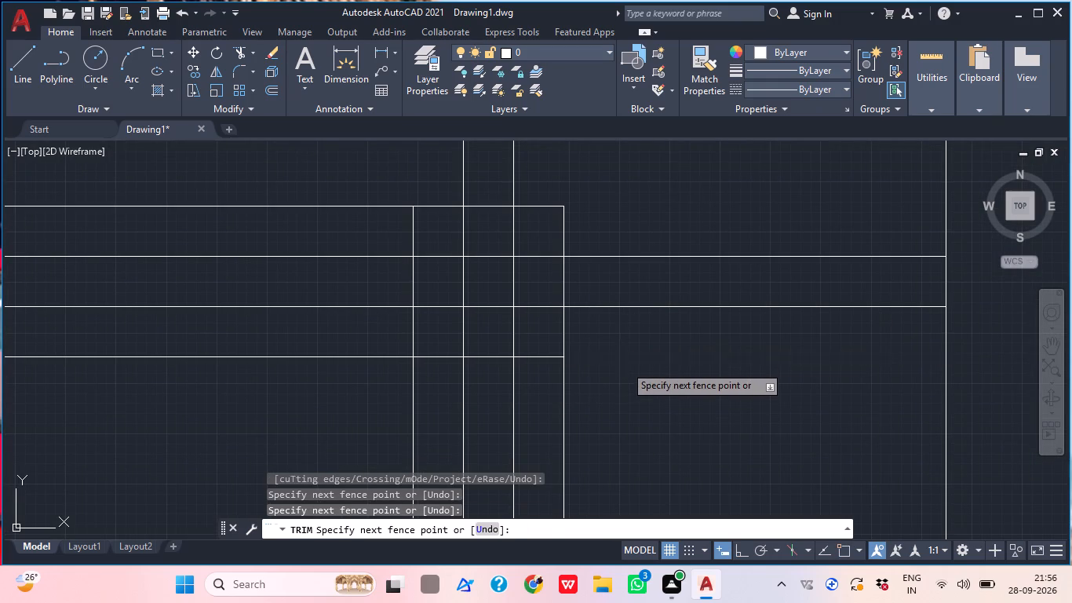
# Trim the lower horizontal group's bottom and top lines between the right vertical group and the square's right side.
pyautogui.scroll(-1, 672, 263)
pyautogui.moveTo(651, 385); pyautogui.dragTo(647, 336, button='middle')
pyautogui.scroll(-1, 647, 336)
pyautogui.scroll(2, 651, 317)
pyautogui.scroll(-2, 651, 317)
pyautogui.moveTo(654, 404); pyautogui.dragTo(640, 265, button='middle')
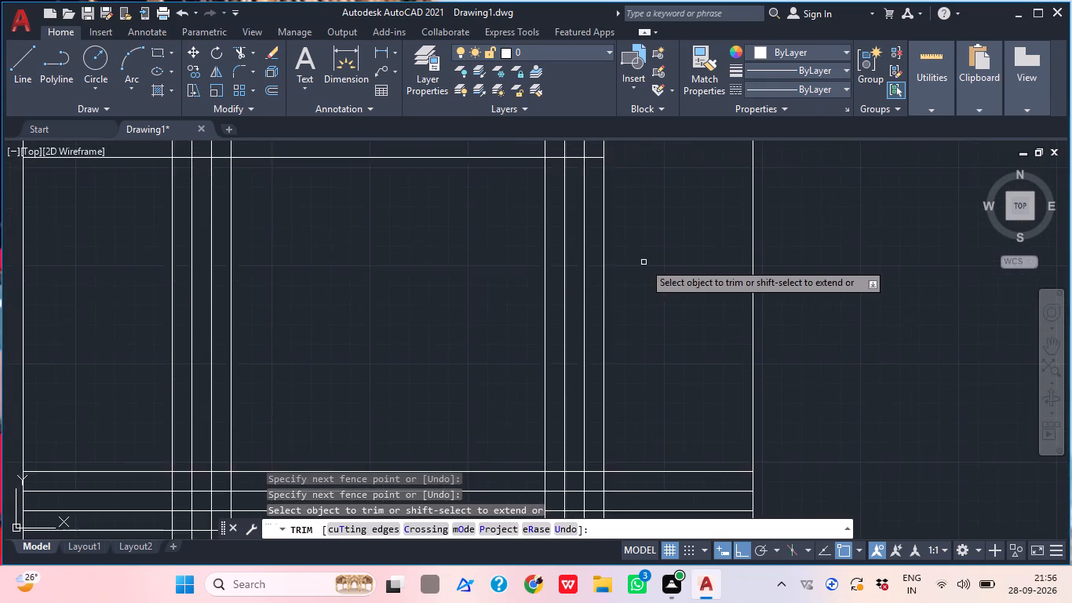
pyautogui.scroll(-2, 644, 260)
pyautogui.scroll(4, 656, 375)
pyautogui.click(619, 323)
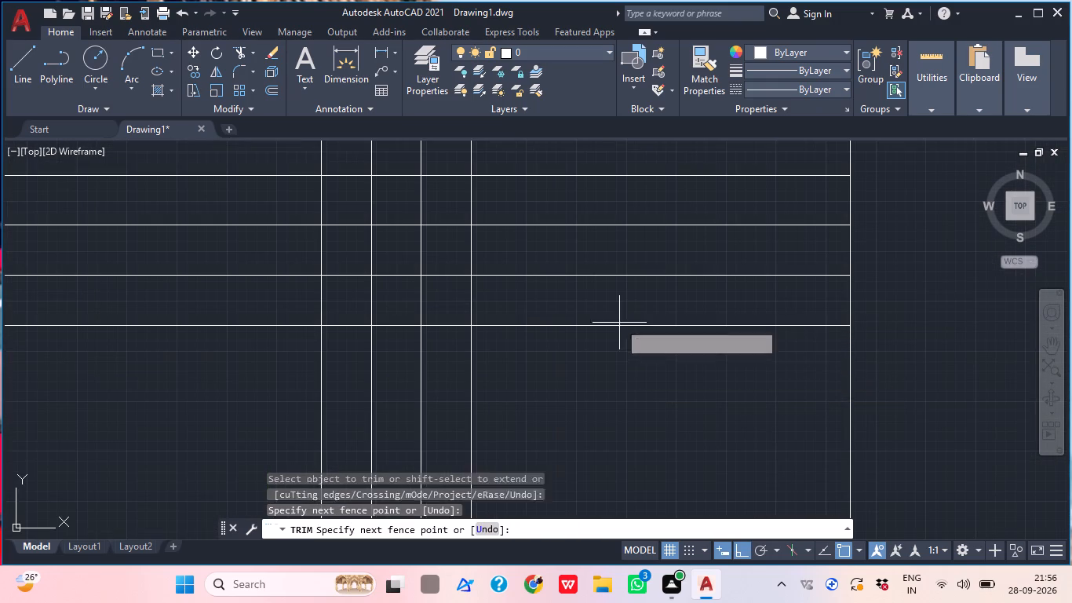
pyautogui.click(624, 348)
pyautogui.click(609, 197)
pyautogui.click(616, 158)
# Trim the lower horizontal group's top and bottom lines between the square's left side and the left vertical group.
pyautogui.scroll(-1, 616, 178)
pyautogui.scroll(1, 616, 178)
pyautogui.scroll(-1, 616, 178)
pyautogui.moveTo(585, 239); pyautogui.dragTo(593, 258, button='middle')
pyautogui.scroll(-5, 591, 254)
pyautogui.scroll(4, 528, 261)
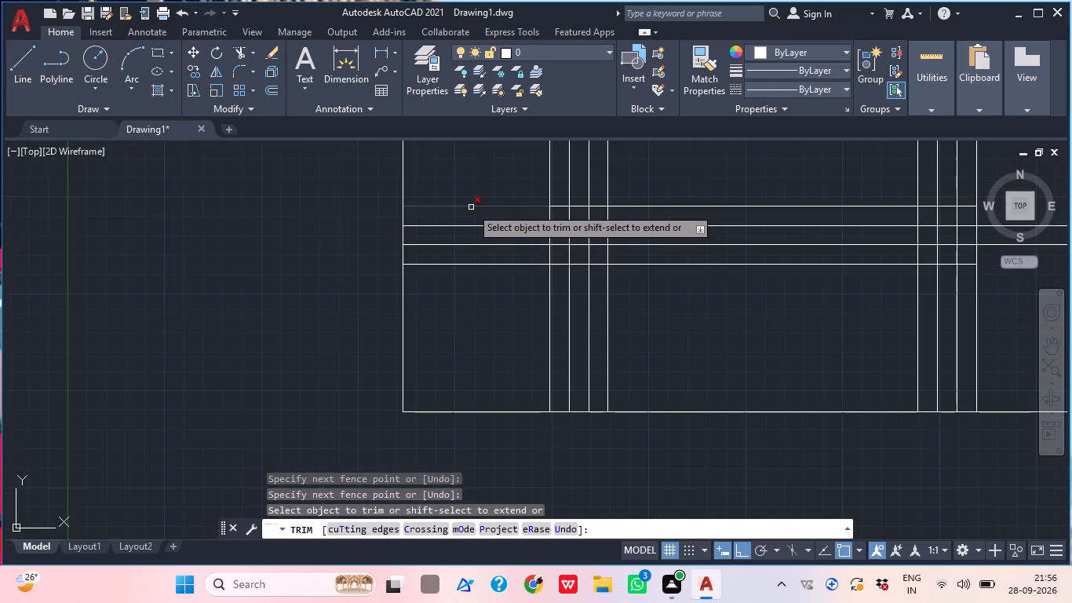
pyautogui.click(471, 207)
pyautogui.click(461, 265)
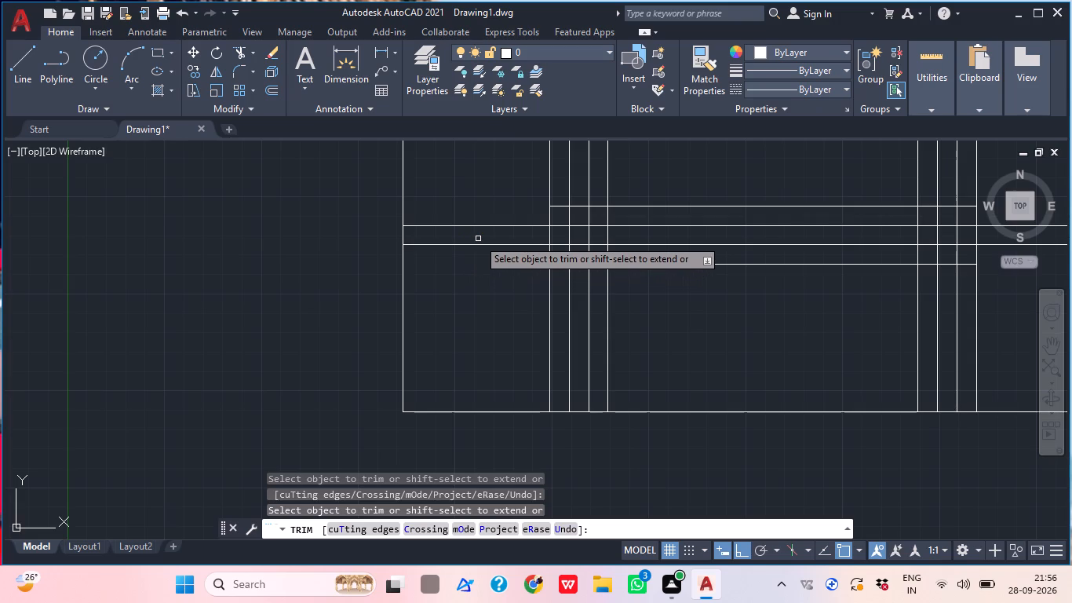
# Trim the left vertical group's outermost and innermost lines below the bottom horizontal of the lower group.
pyautogui.moveTo(511, 303); pyautogui.dragTo(390, 370, button='middle')
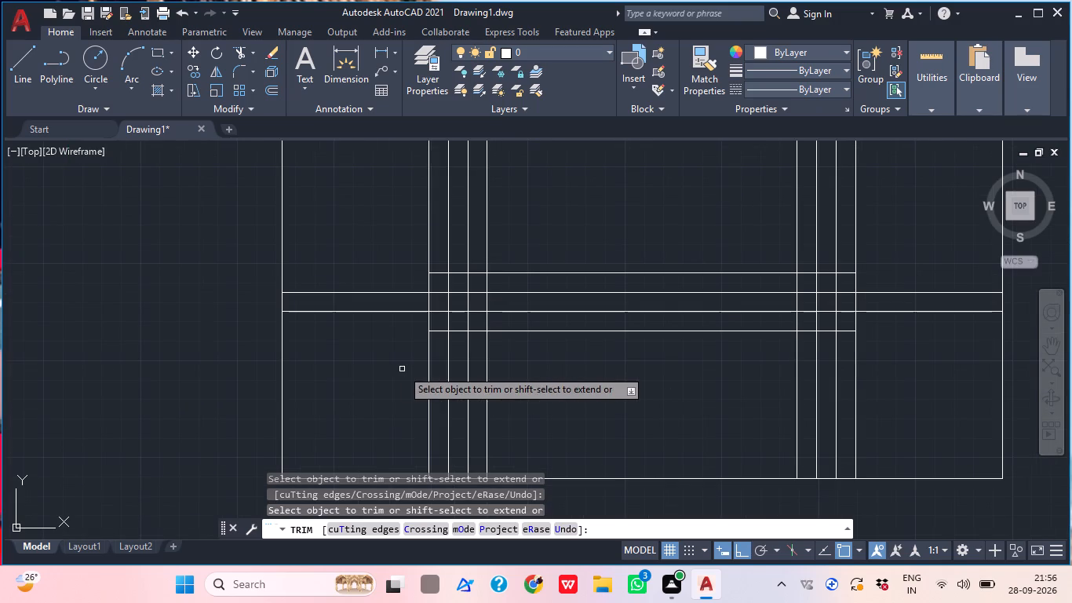
pyautogui.click(440, 367)
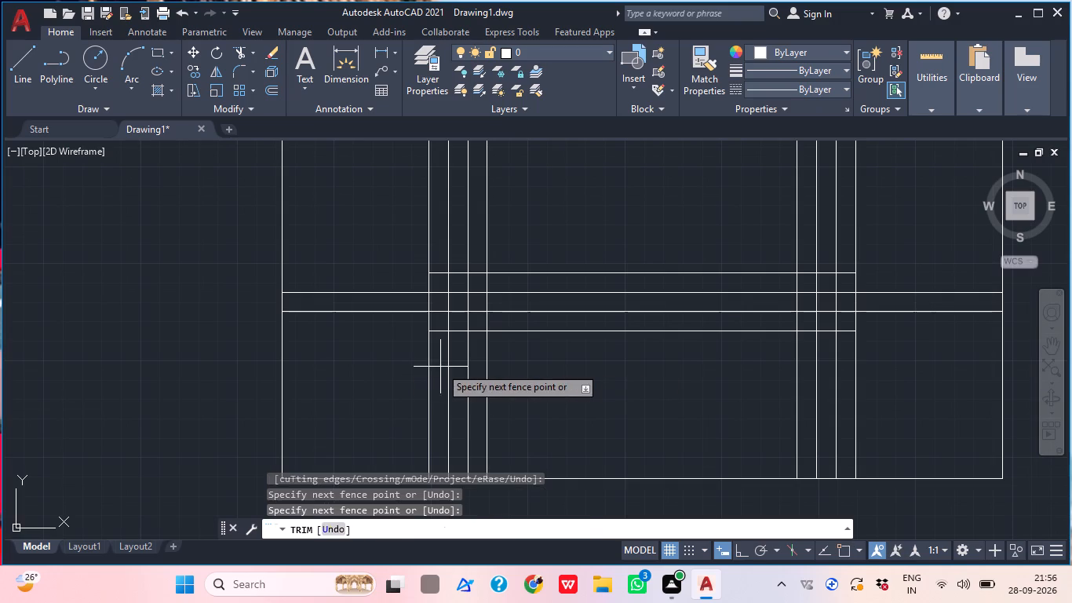
pyautogui.click(421, 367)
pyautogui.click(479, 346)
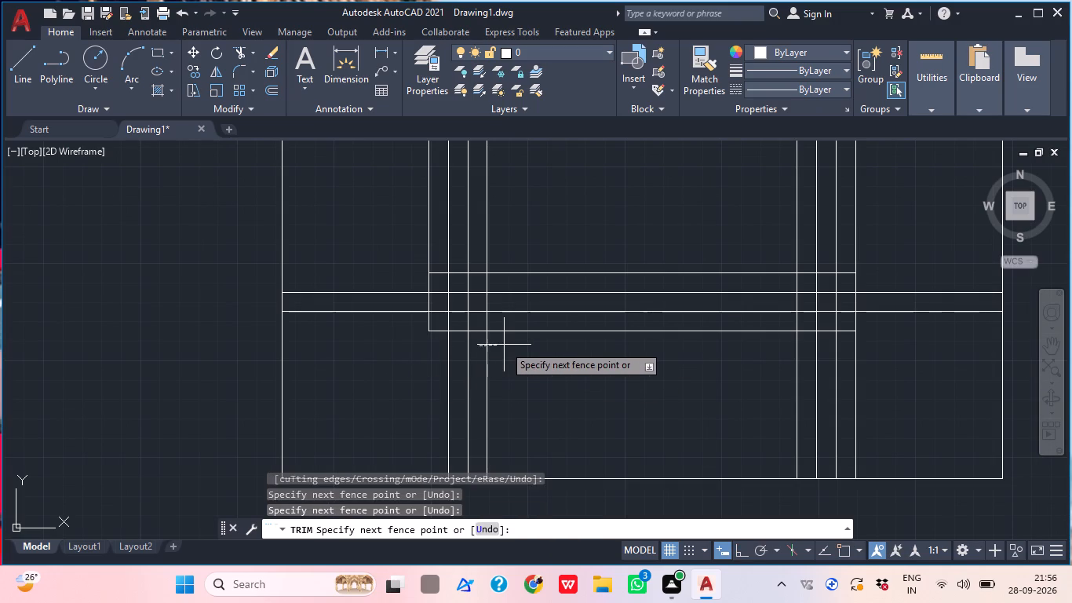
pyautogui.click(504, 345)
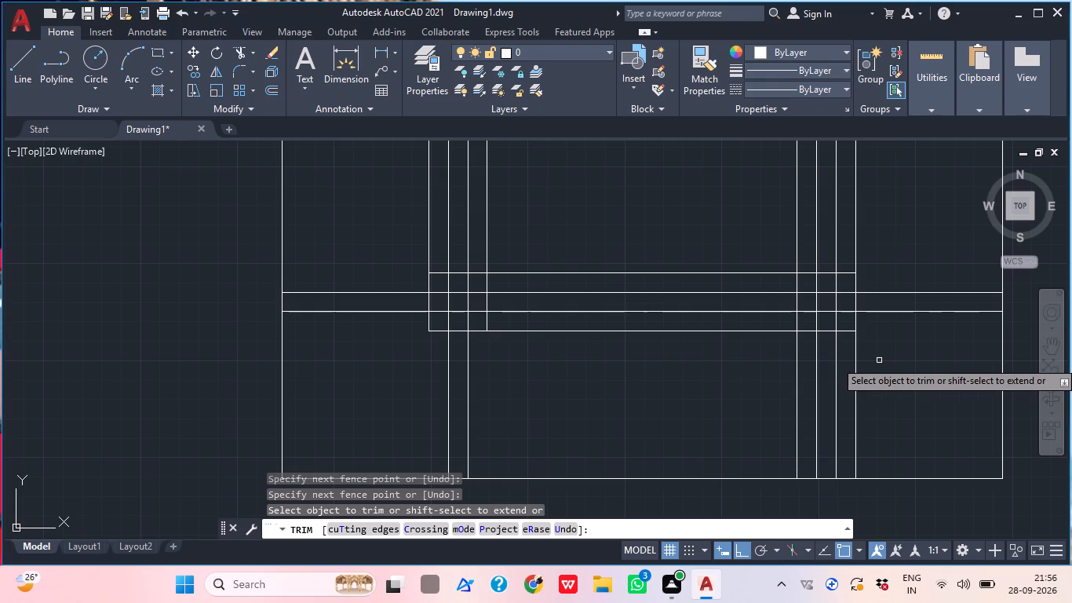
# Trim the right vertical group's innermost and outermost lines below the lower horizontal group and end the Trim command.
pyautogui.moveTo(868, 370); pyautogui.dragTo(468, 328, button='middle')
pyautogui.click(385, 353)
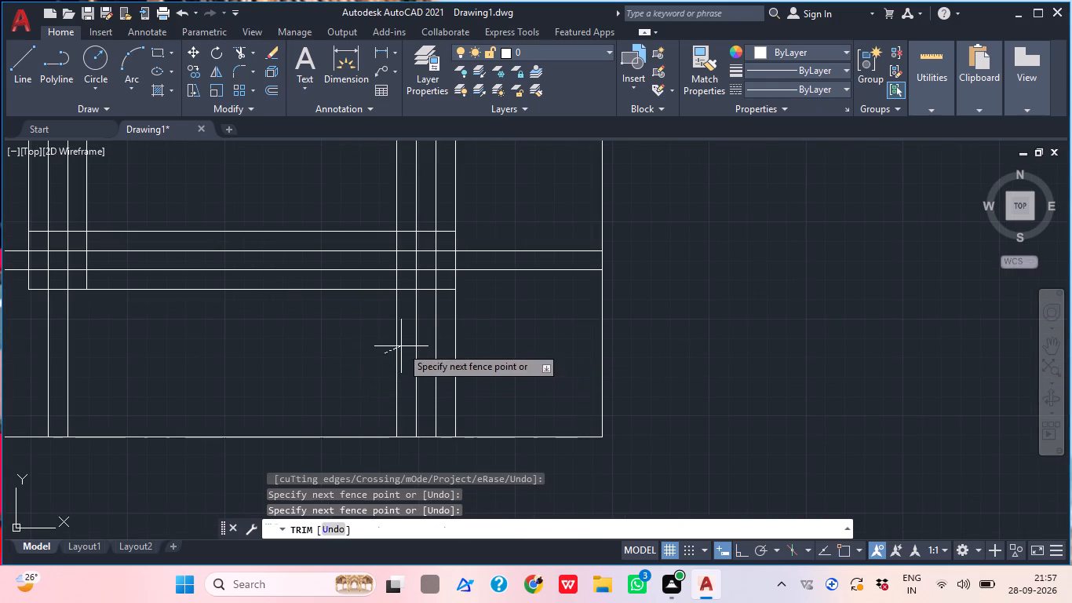
pyautogui.click(403, 344)
pyautogui.click(457, 340)
pyautogui.scroll(-1, 481, 323)
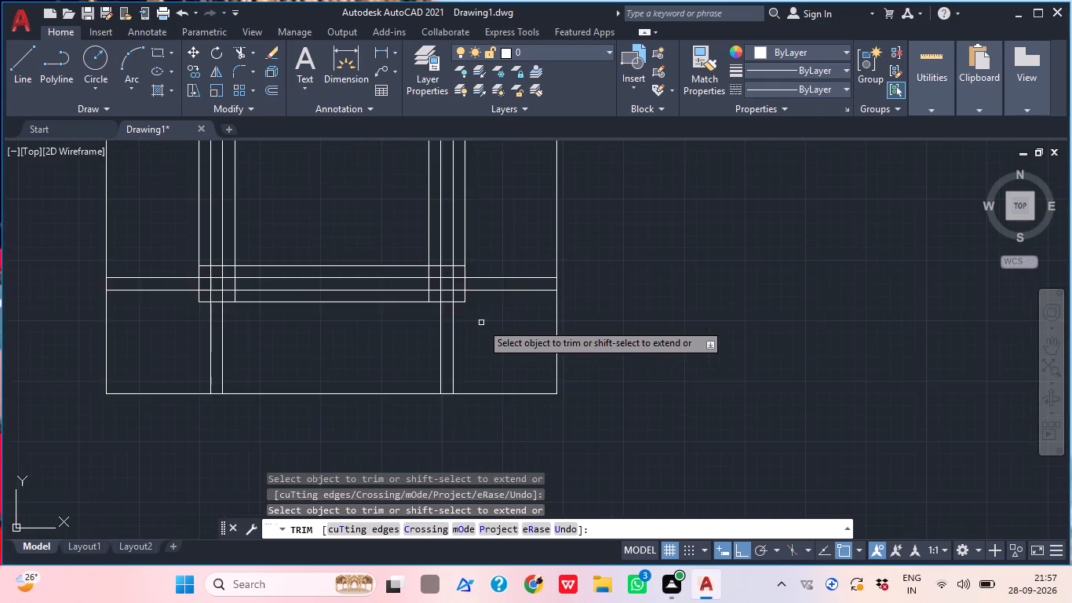
pyautogui.moveTo(480, 328); pyautogui.dragTo(480, 389, button='middle')
pyautogui.moveTo(476, 422); pyautogui.dragTo(480, 432, button='middle')
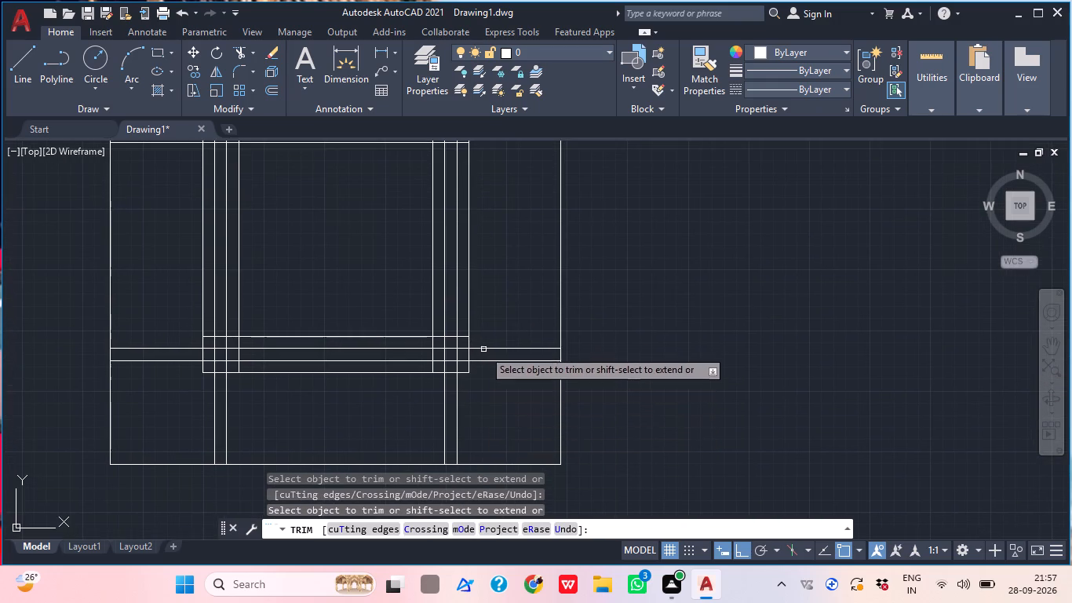
pyautogui.moveTo(490, 315); pyautogui.dragTo(502, 378, button='middle')
pyautogui.scroll(-1, 497, 330)
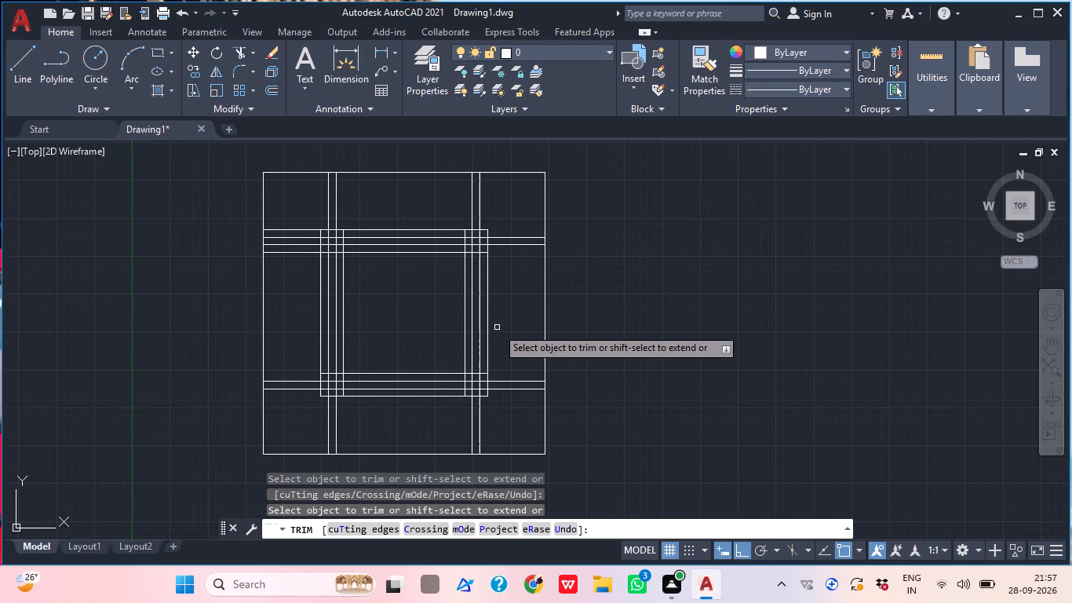
pyautogui.press('Escape')
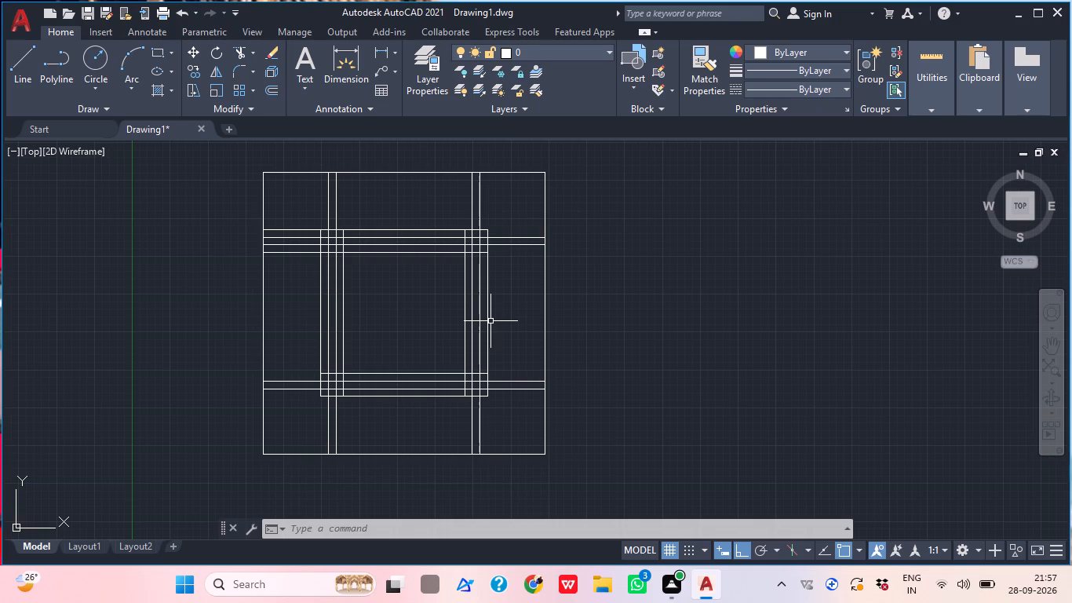
# Trim the upper horizontal group's bottom and top lines between the square's left side and the left vertical group.
pyautogui.middleClick(362, 338)
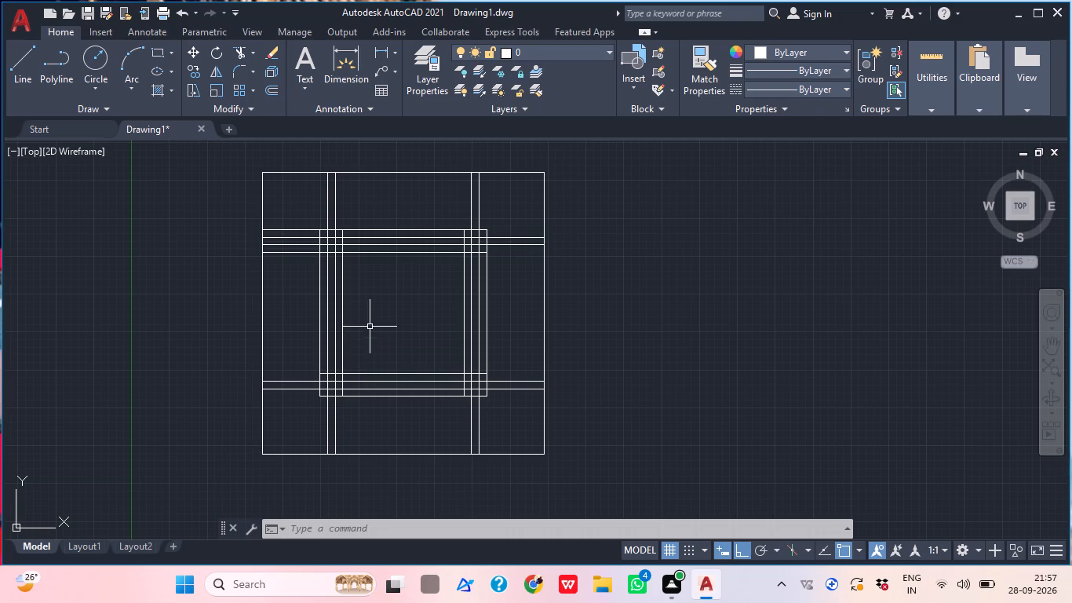
pyautogui.scroll(1, 309, 260)
pyautogui.write('tr')
pyautogui.press('space')
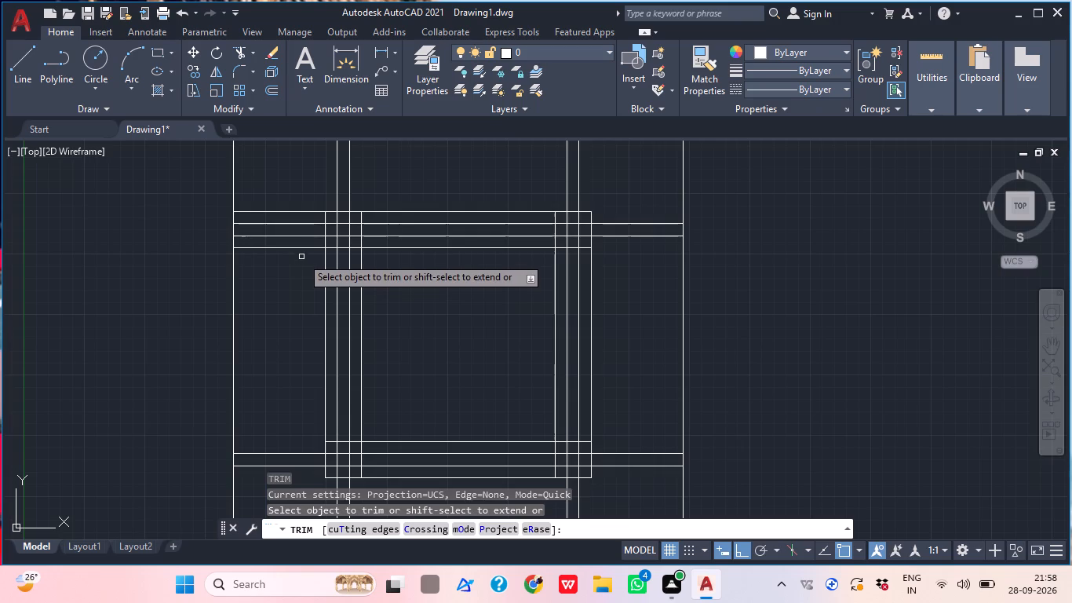
pyautogui.scroll(2, 301, 254)
pyautogui.click(301, 250)
pyautogui.click(302, 231)
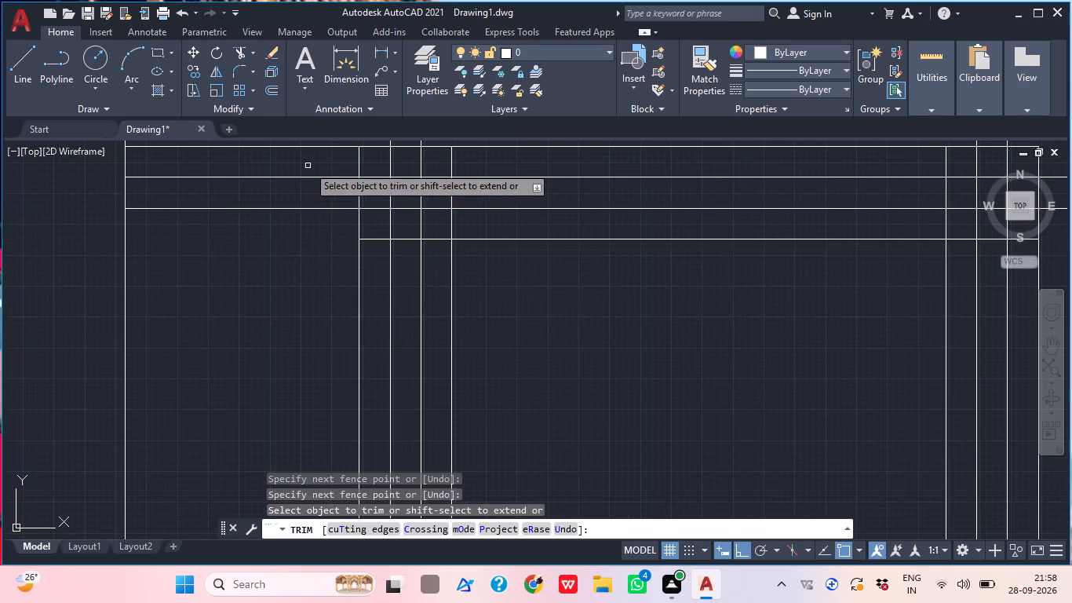
pyautogui.click(308, 166)
pyautogui.click(323, 133)
pyautogui.moveTo(345, 159); pyautogui.dragTo(344, 243, button='middle')
pyautogui.click(336, 217)
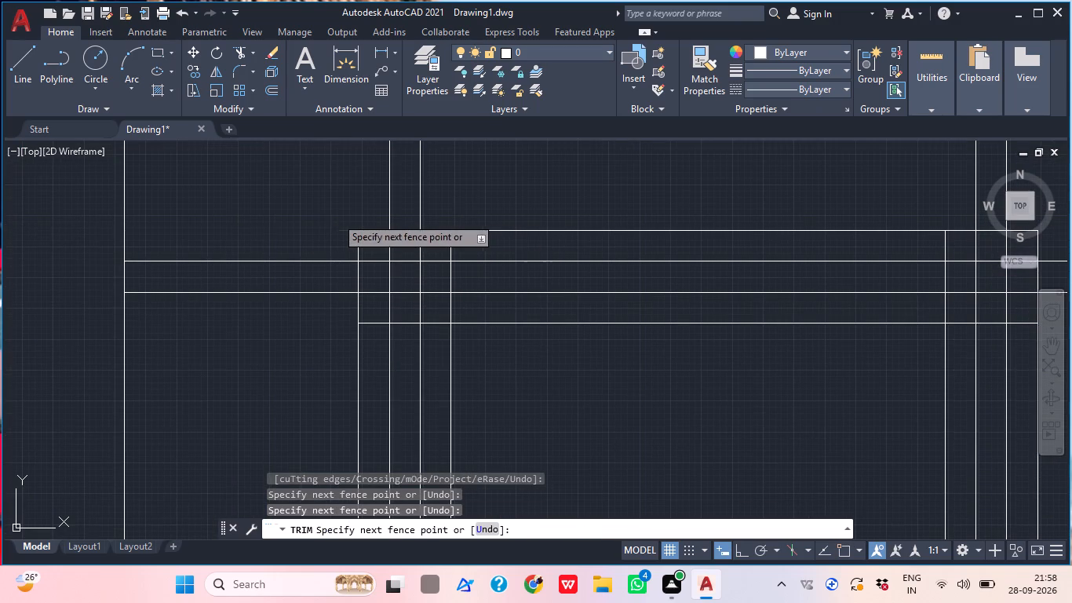
# At the lower-left crossing of the inner frame, trim both middle vertical lines between the lower group's bottom two horizontals.
pyautogui.scroll(-2, 476, 197)
pyautogui.moveTo(533, 240); pyautogui.dragTo(443, 344, button='middle')
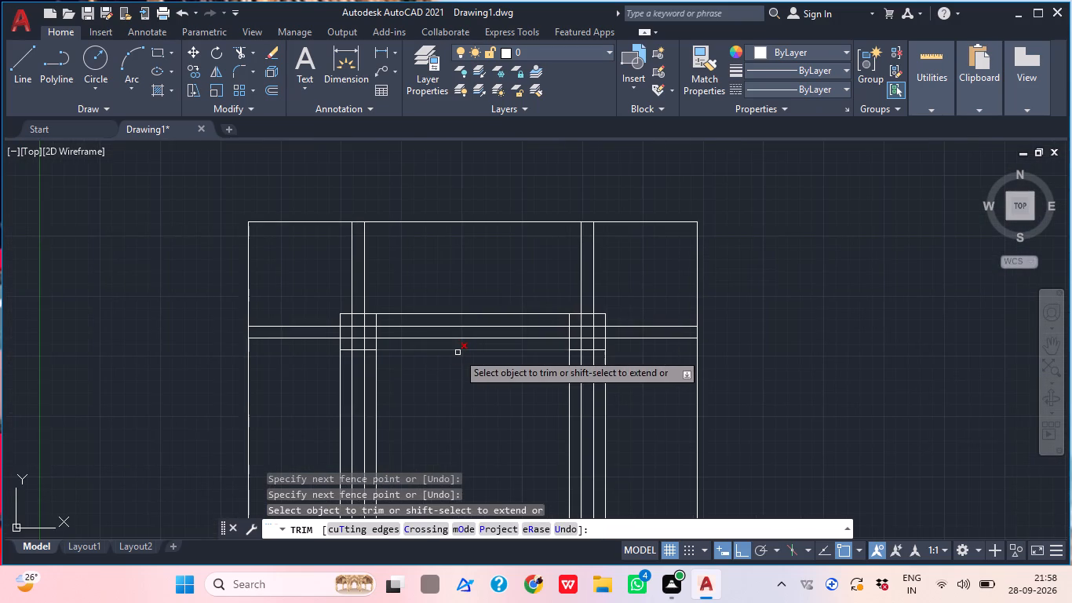
pyautogui.moveTo(458, 353); pyautogui.dragTo(452, 338, button='middle')
pyautogui.moveTo(467, 371); pyautogui.dragTo(436, 278, button='middle')
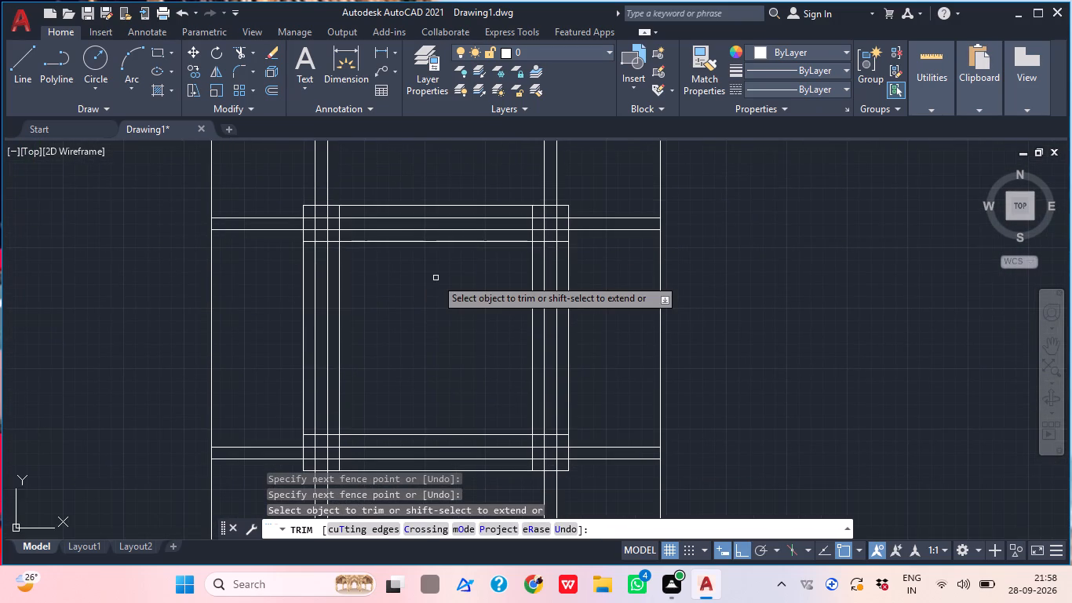
pyautogui.scroll(-2, 436, 276)
pyautogui.moveTo(425, 419); pyautogui.dragTo(423, 433, button='middle')
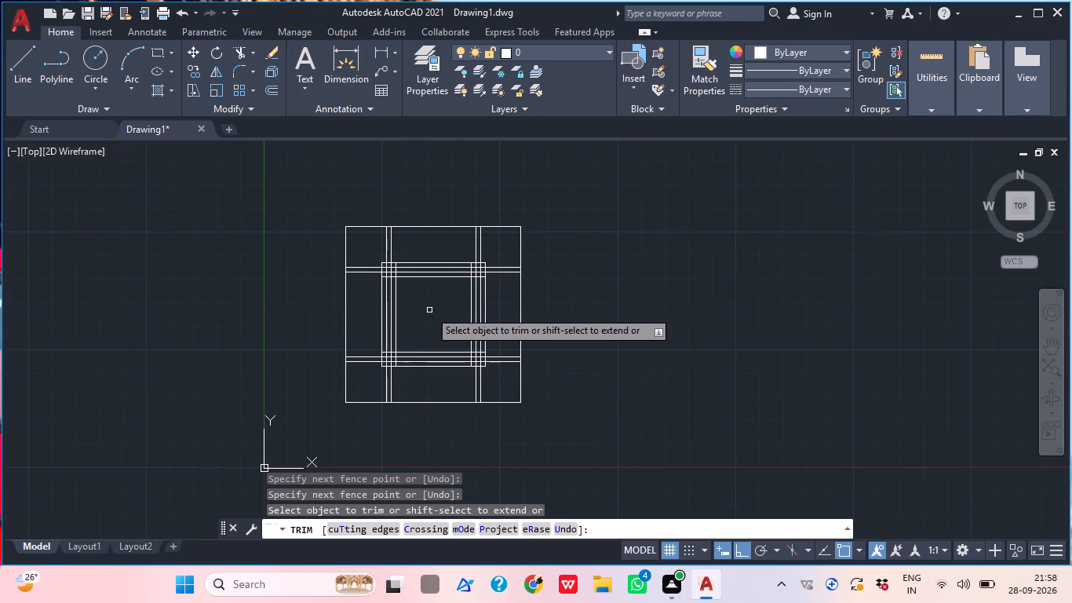
pyautogui.scroll(1, 429, 310)
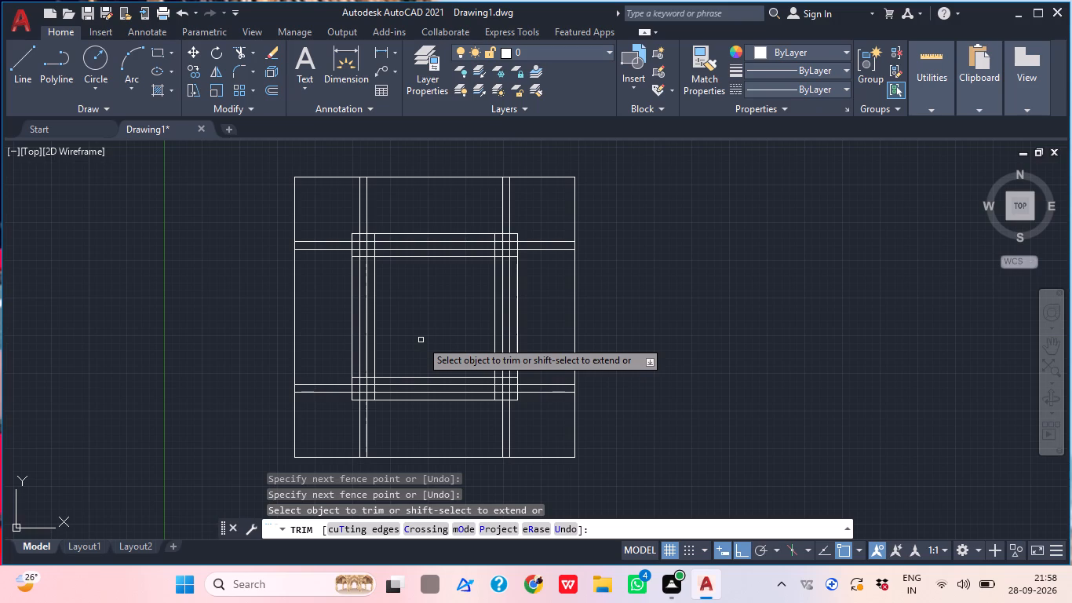
pyautogui.moveTo(377, 388); pyautogui.dragTo(373, 381, button='middle')
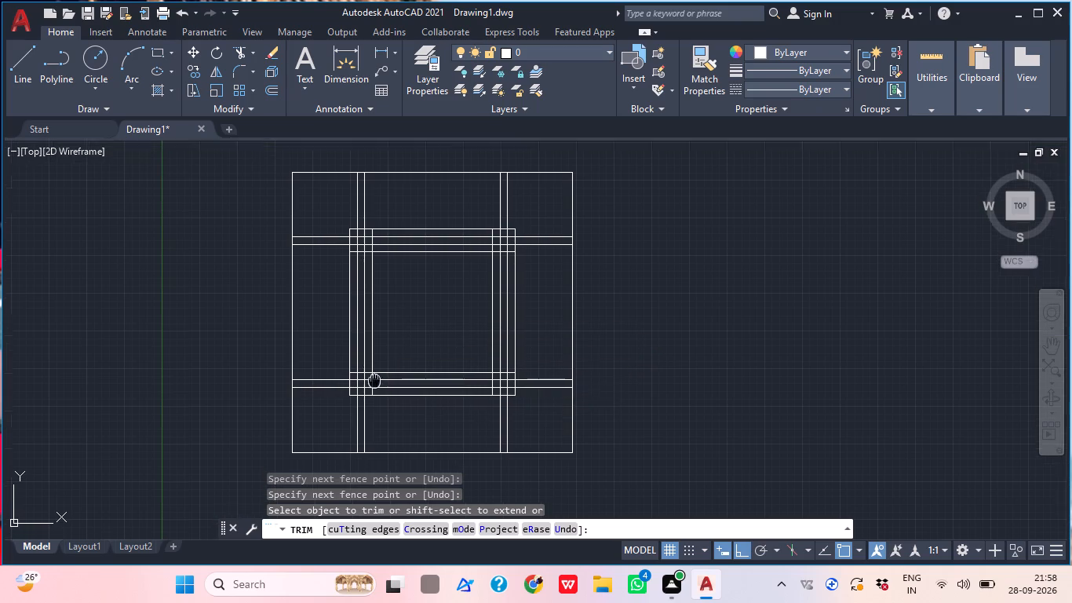
pyautogui.moveTo(373, 381); pyautogui.dragTo(370, 375, button='middle')
pyautogui.scroll(3, 348, 380)
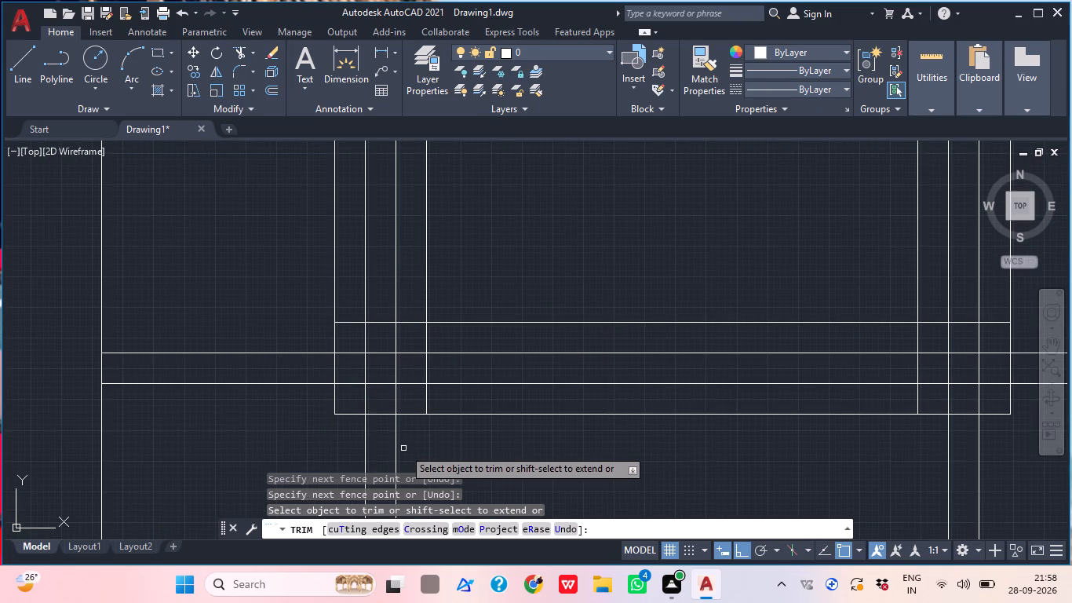
pyautogui.click(409, 405)
pyautogui.click(394, 396)
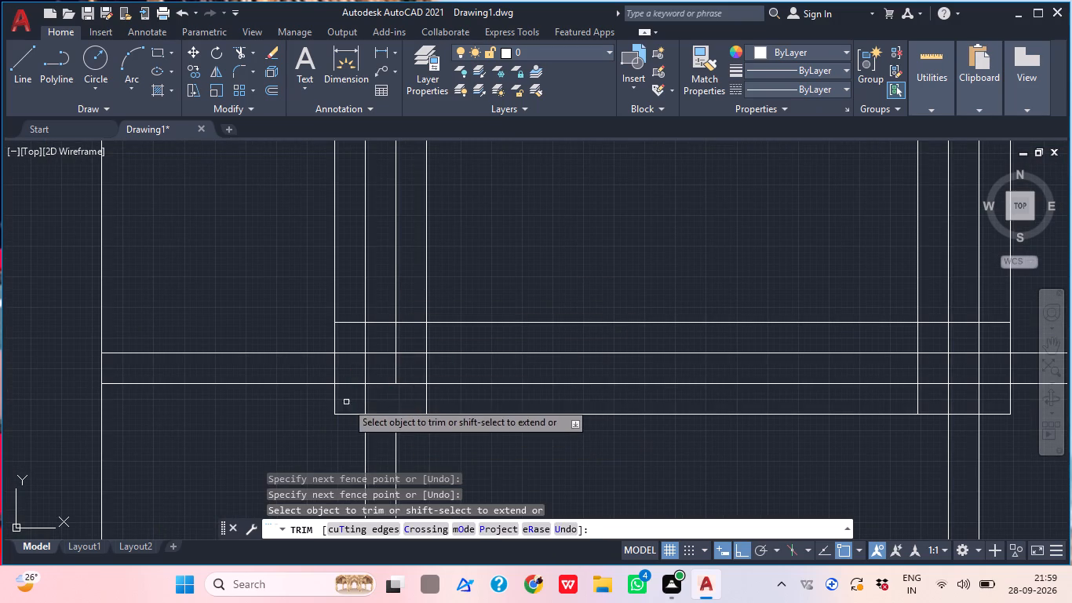
pyautogui.click(359, 400)
pyautogui.click(371, 392)
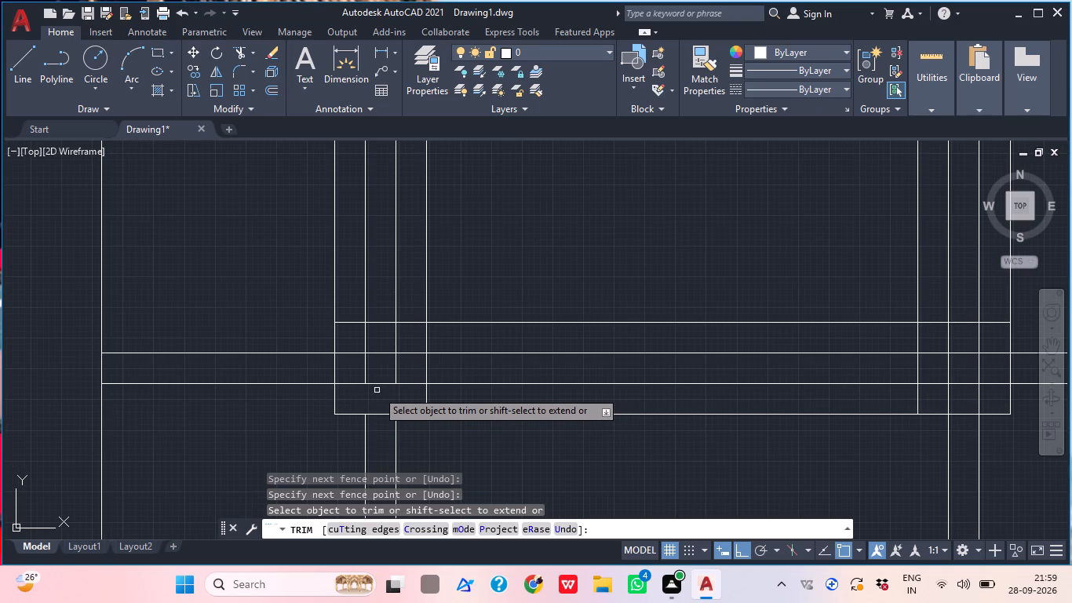
# Trim the remaining middle line segments between the lower-left crossing's outer square and the small square at its centre.
pyautogui.scroll(2, 385, 370)
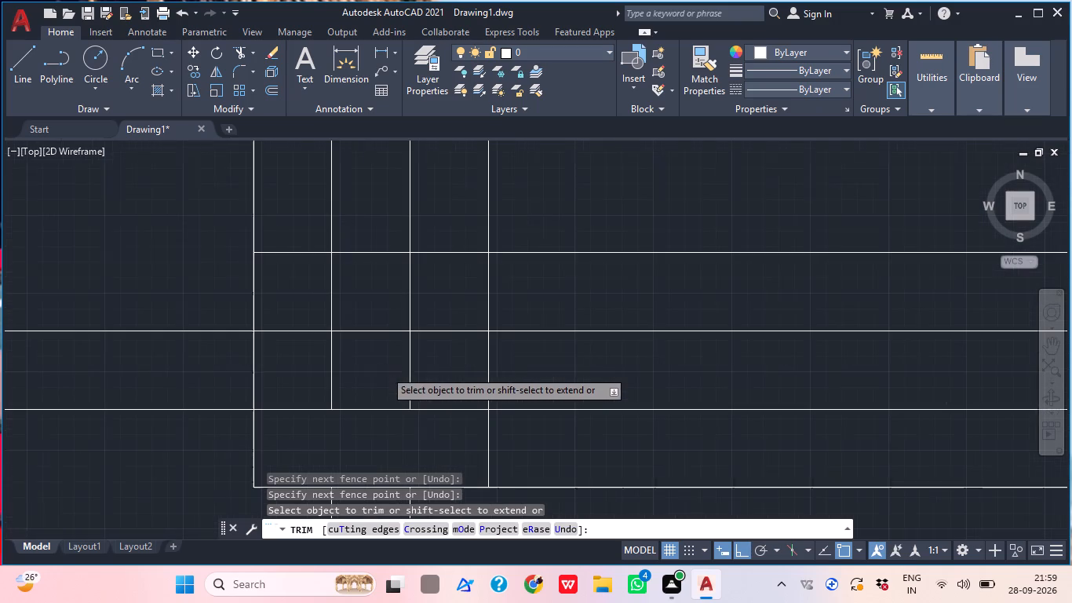
pyautogui.click(308, 298)
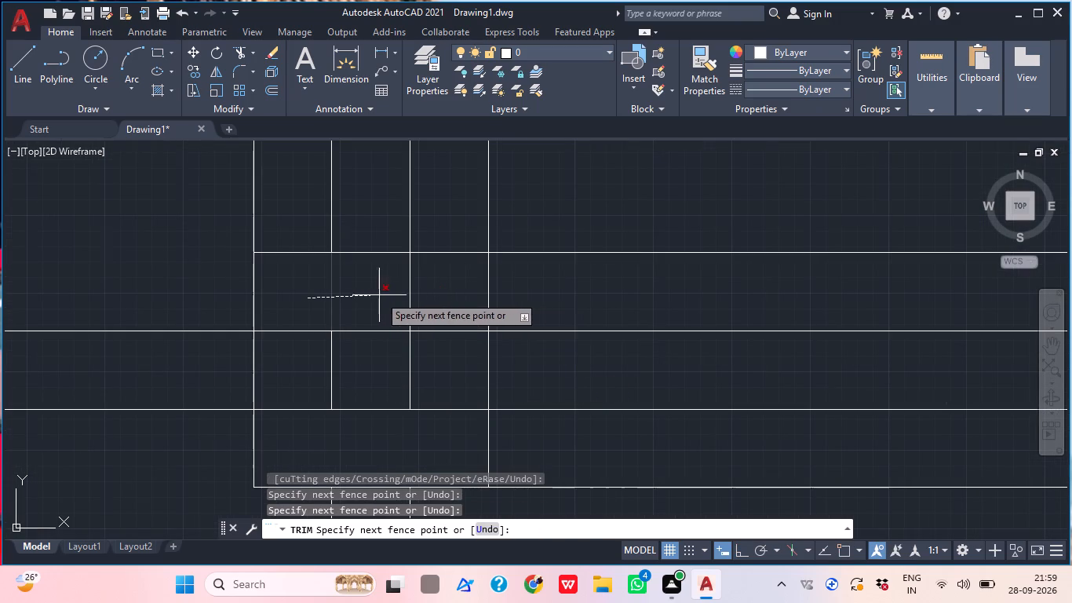
pyautogui.click(369, 295)
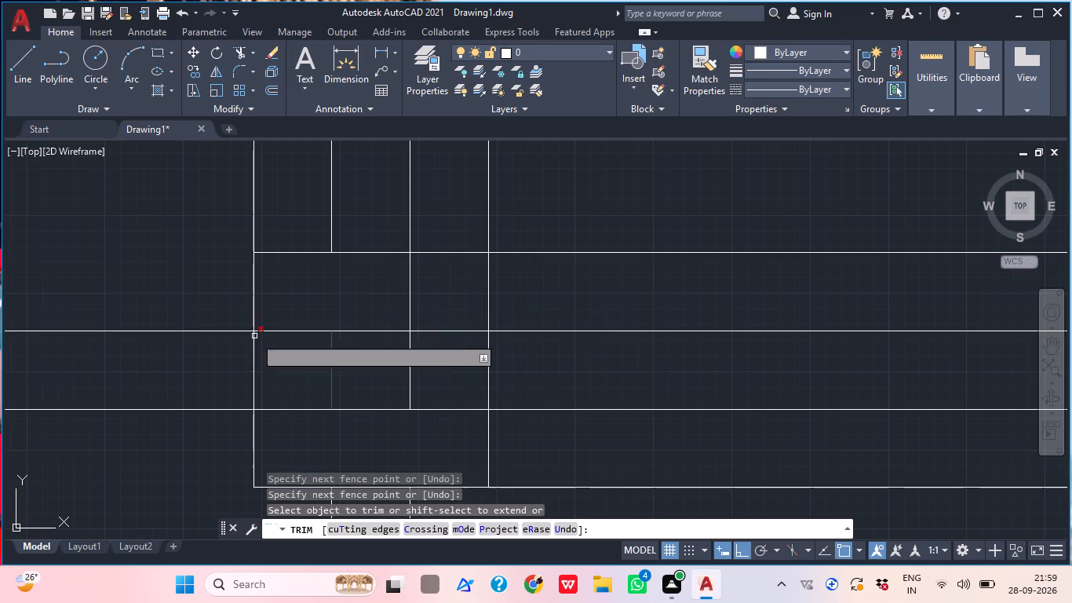
pyautogui.click(286, 323)
pyautogui.click(293, 345)
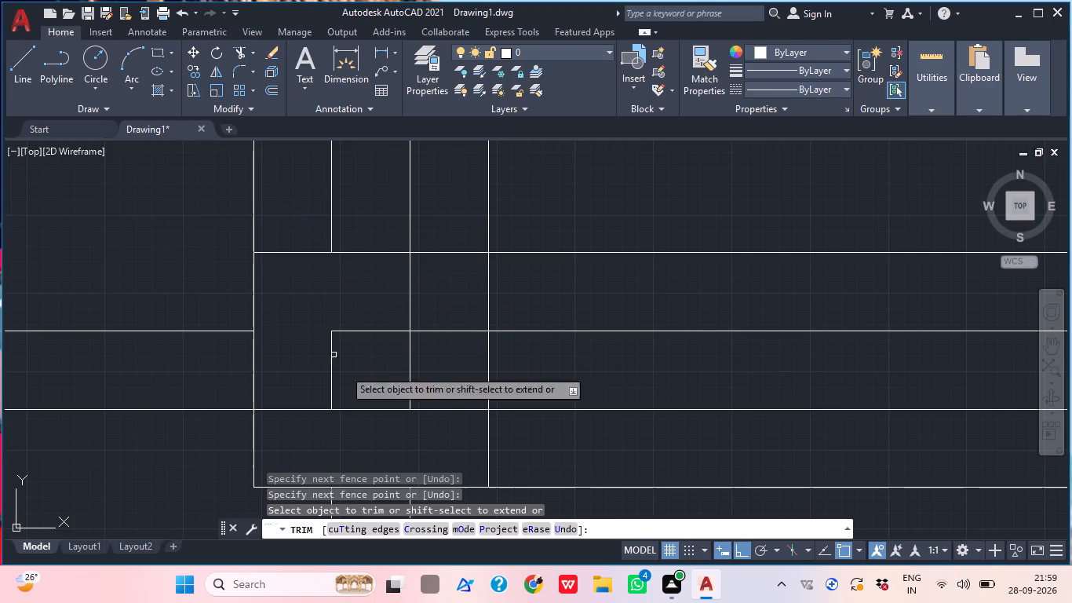
pyautogui.click(441, 343)
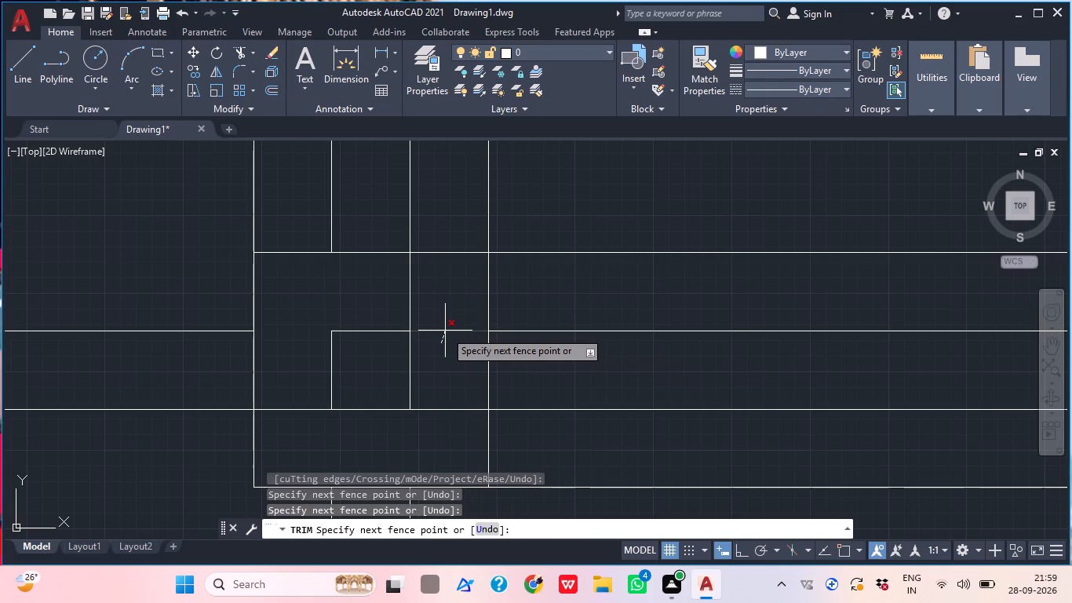
pyautogui.click(447, 320)
pyautogui.click(386, 298)
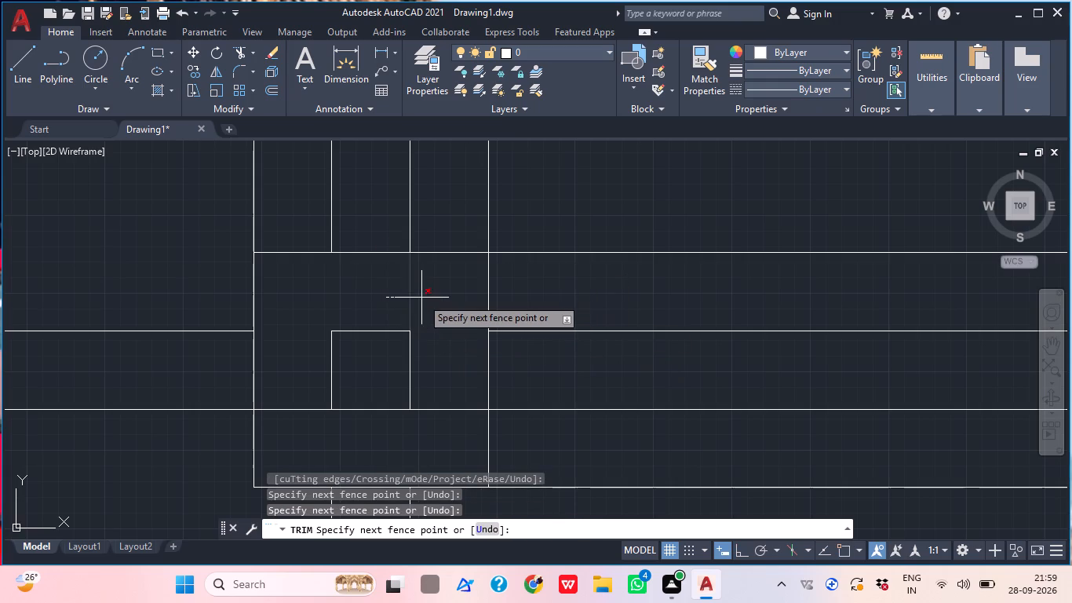
pyautogui.click(421, 298)
pyautogui.click(420, 393)
pyautogui.click(432, 426)
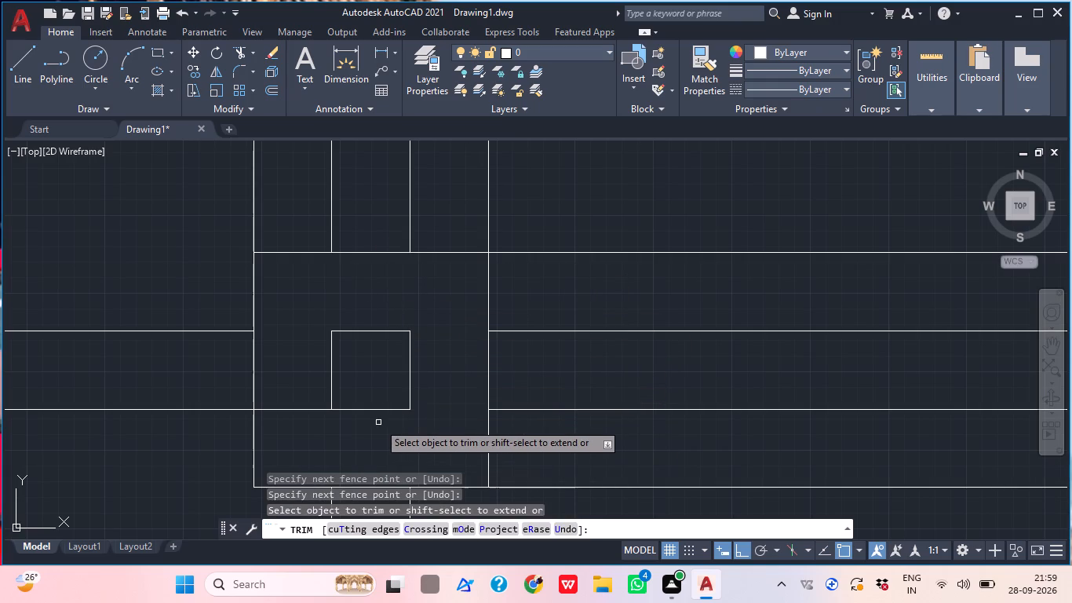
pyautogui.click(311, 420)
pyautogui.click(304, 406)
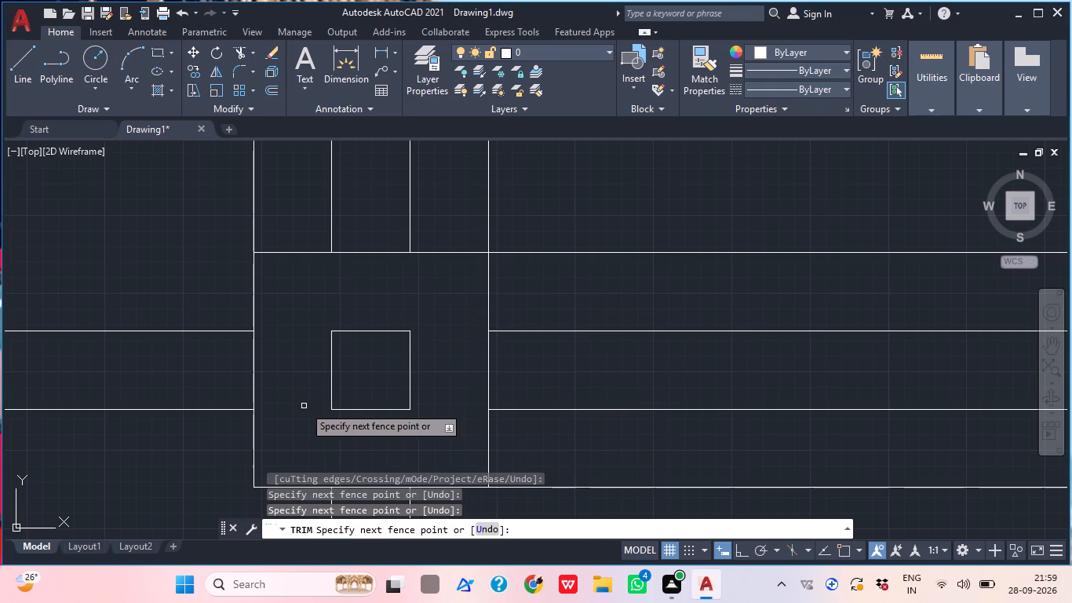
# Trim away all four sides of the small centre square in the inner frame's lower-left corner block.
pyautogui.scroll(-2, 358, 379)
pyautogui.moveTo(386, 396); pyautogui.dragTo(363, 437, button='middle')
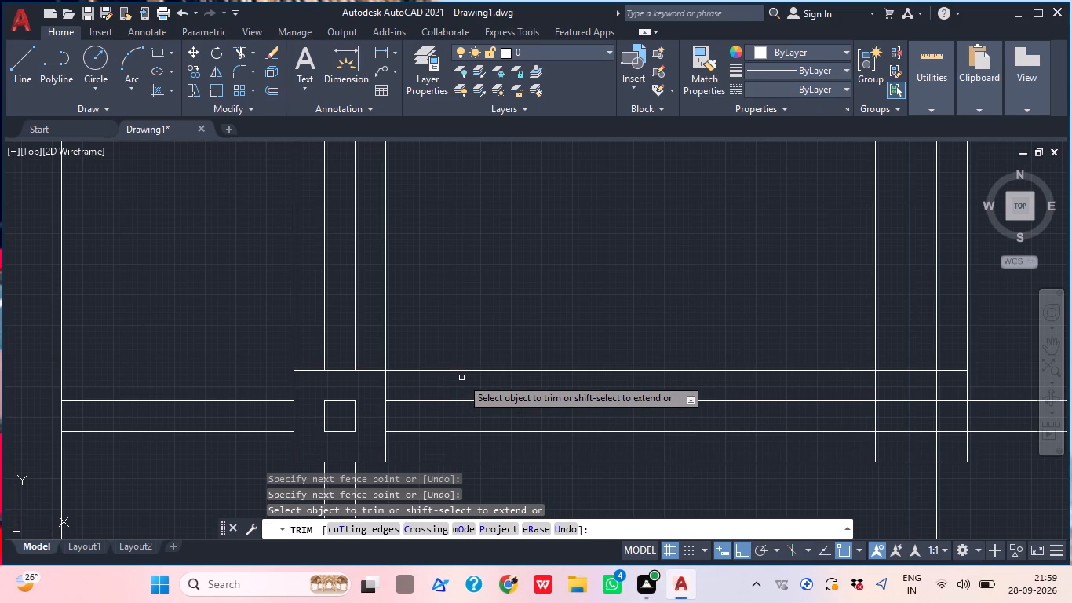
pyautogui.moveTo(312, 400); pyautogui.dragTo(299, 402, button='middle')
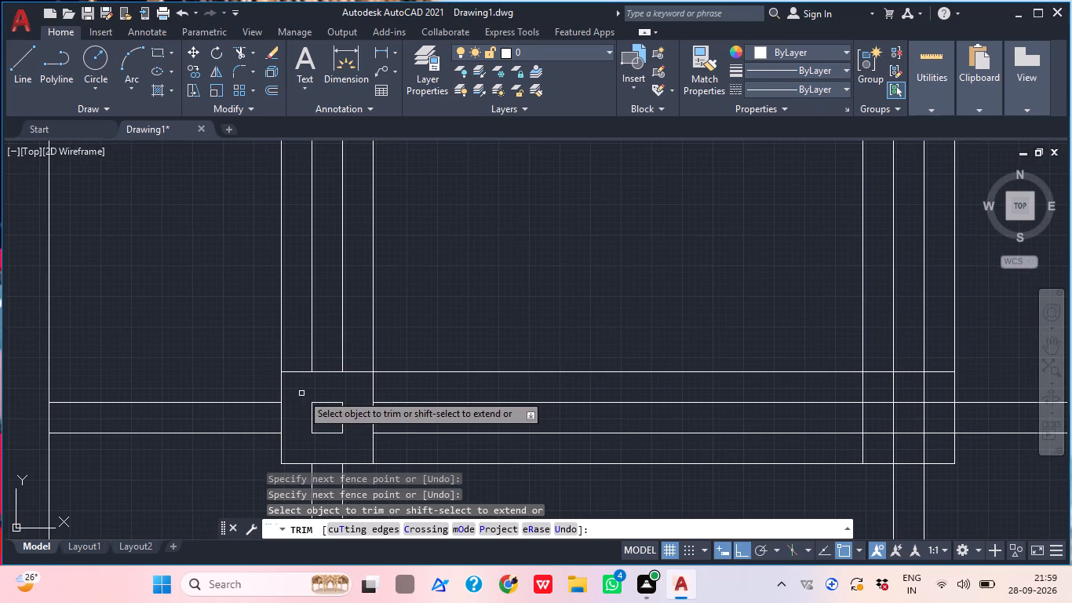
pyautogui.moveTo(338, 389); pyautogui.dragTo(323, 393, button='middle')
pyautogui.moveTo(319, 437); pyautogui.dragTo(319, 389, button='middle')
pyautogui.scroll(1, 319, 389)
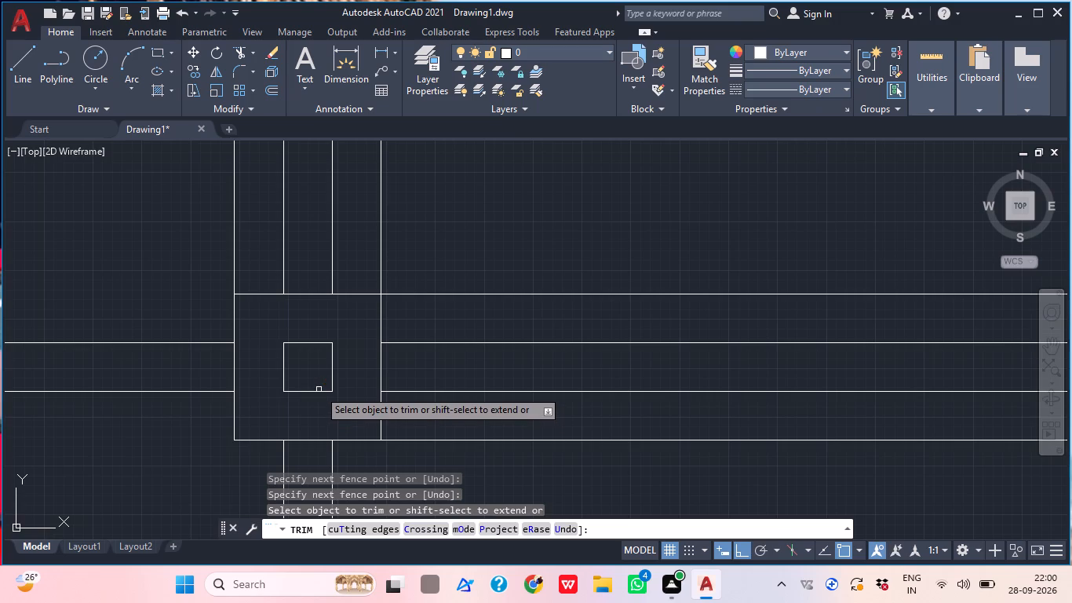
pyautogui.click(293, 350)
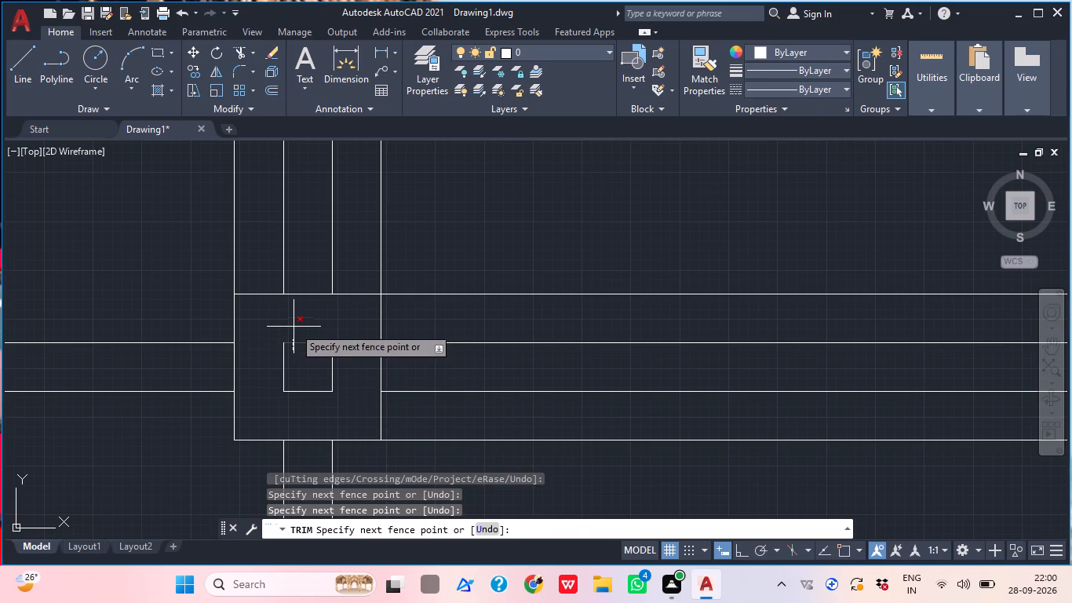
pyautogui.click(294, 327)
pyautogui.click(290, 386)
pyautogui.click(266, 378)
pyautogui.click(294, 383)
pyautogui.click(299, 410)
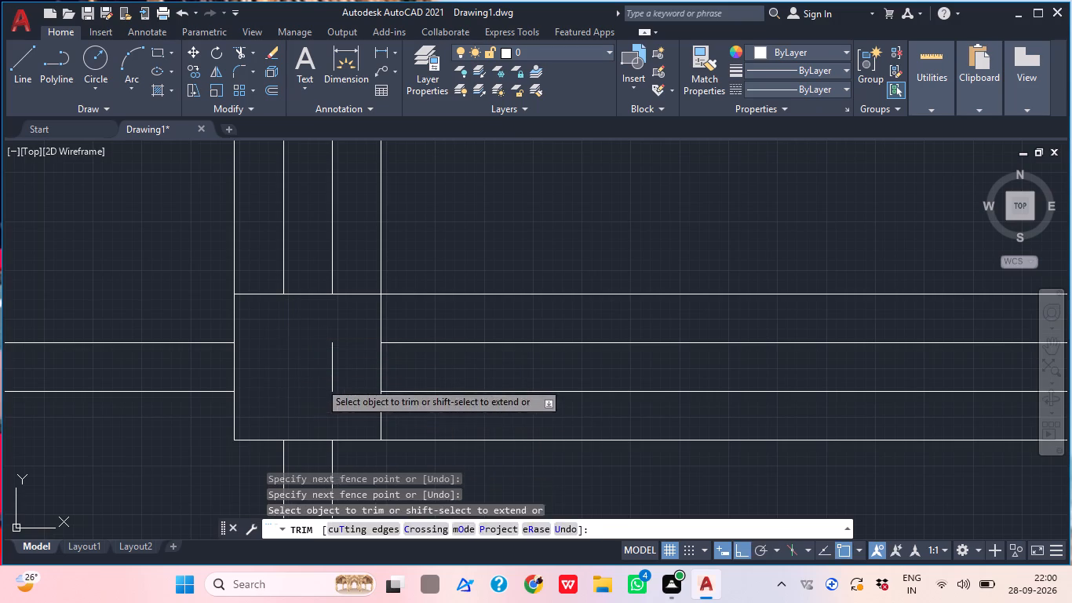
pyautogui.click(319, 382)
pyautogui.click(356, 373)
# At the lower-right crossing, trim the middle verticals between the top two horizontals and the middle horizontals between the two rightmost verticals.
pyautogui.scroll(-2, 356, 375)
pyautogui.moveTo(347, 377); pyautogui.dragTo(276, 395, button='middle')
pyautogui.scroll(1, 692, 373)
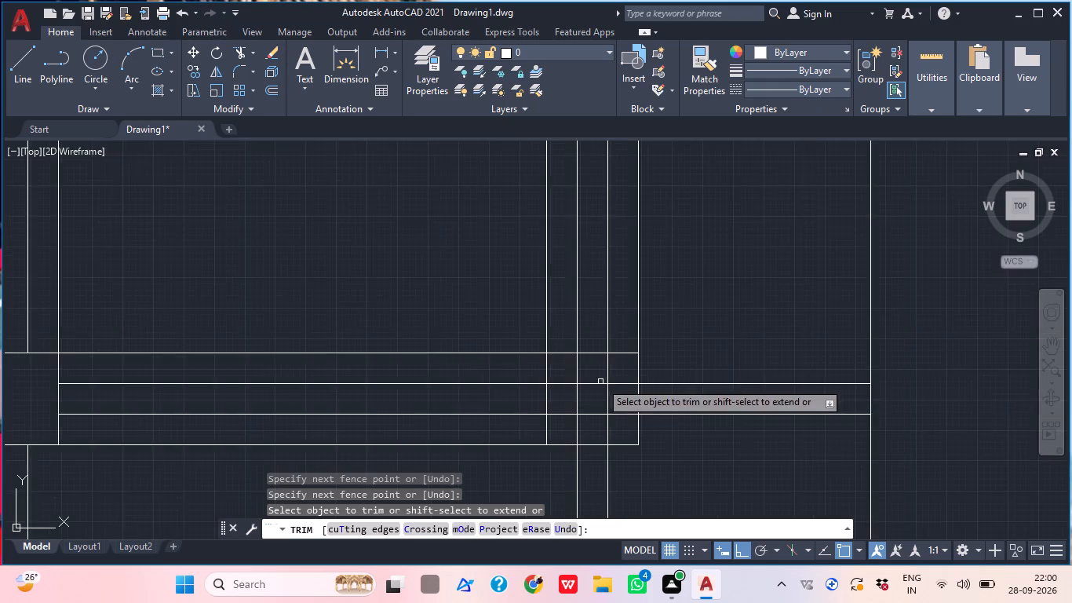
pyautogui.moveTo(586, 390); pyautogui.dragTo(555, 375, button='middle')
pyautogui.scroll(2, 545, 357)
pyautogui.click(545, 356)
pyautogui.click(566, 353)
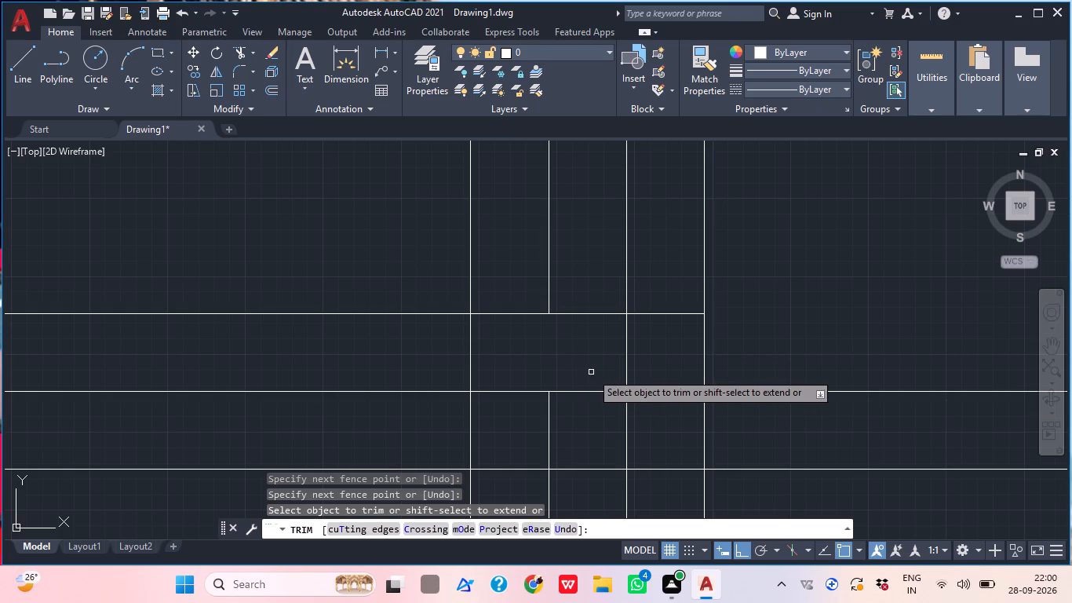
pyautogui.click(629, 370)
pyautogui.click(622, 370)
pyautogui.click(654, 394)
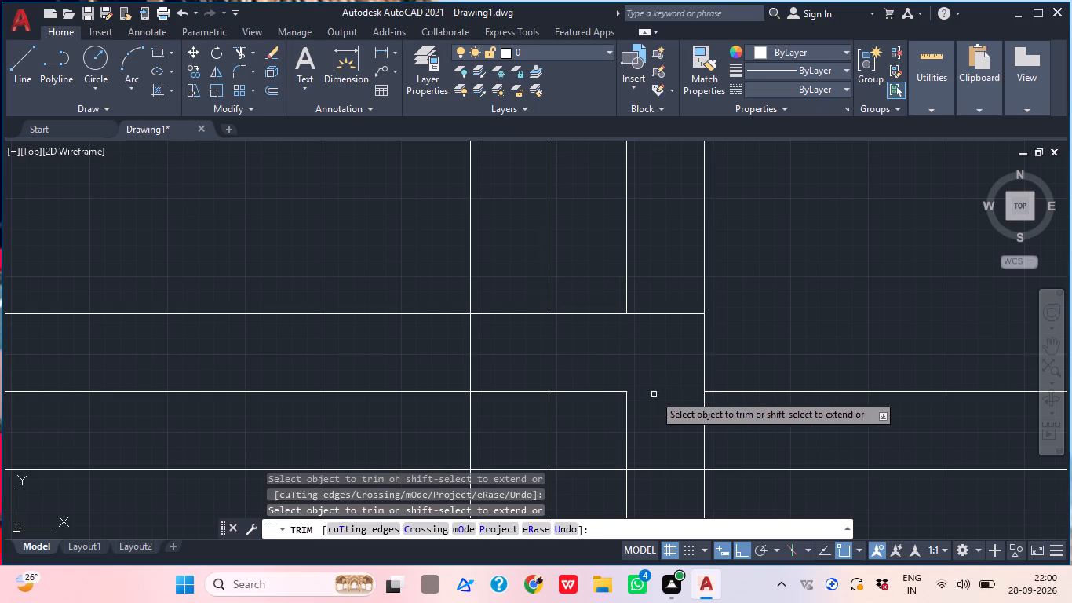
pyautogui.click(662, 455)
pyautogui.click(668, 502)
# At the lower-right crossing, trim the middle verticals between the bottom two horizontals and the middle horizontals between the two leftmost verticals.
pyautogui.moveTo(655, 495); pyautogui.dragTo(653, 449, button='middle')
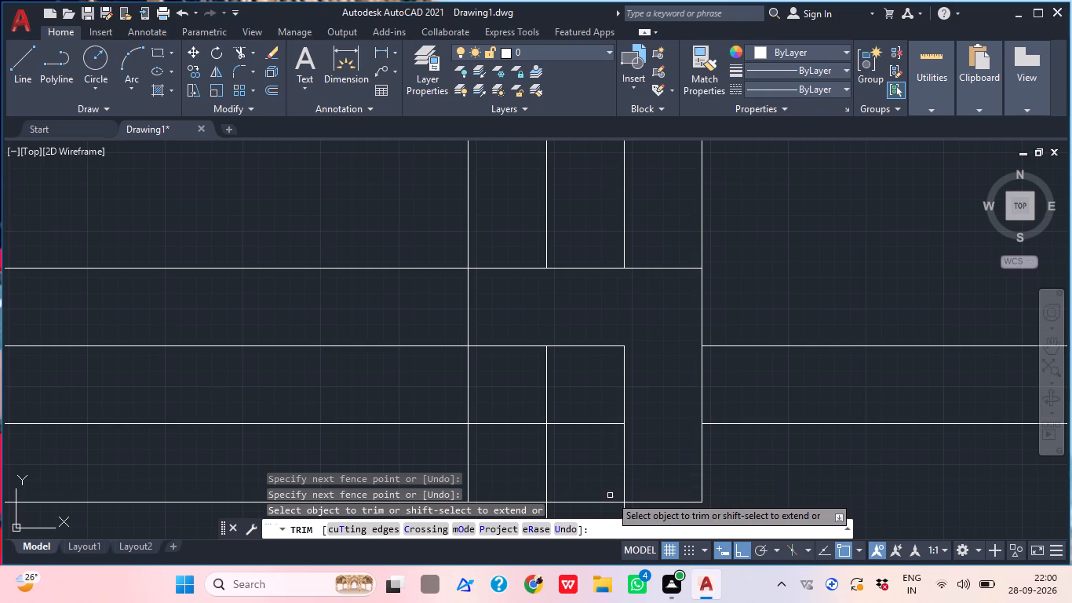
pyautogui.click(622, 474)
pyautogui.click(583, 476)
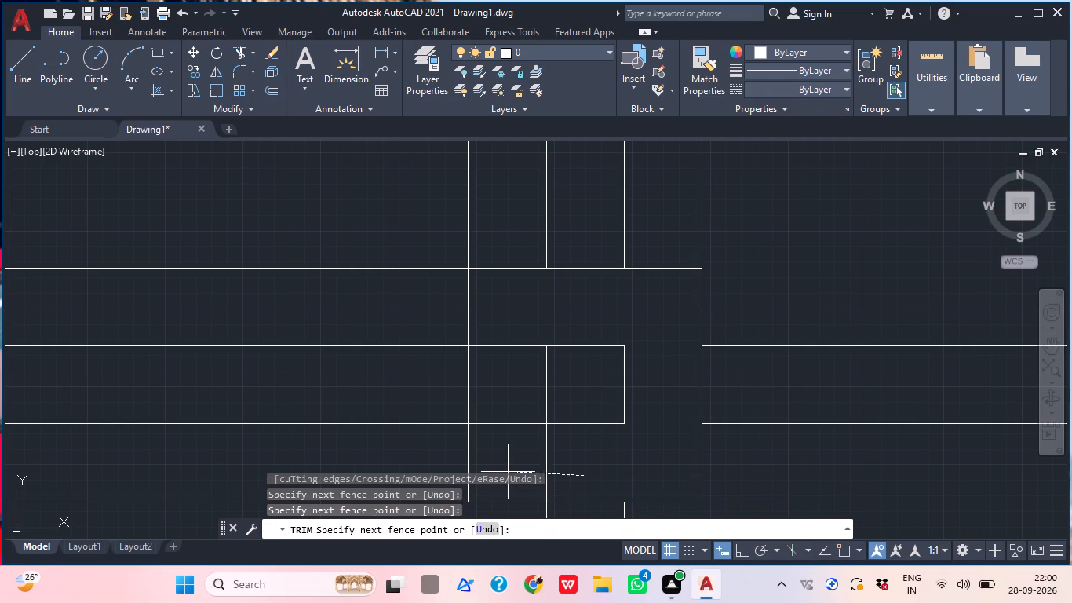
pyautogui.click(505, 470)
pyautogui.click(523, 392)
pyautogui.click(516, 438)
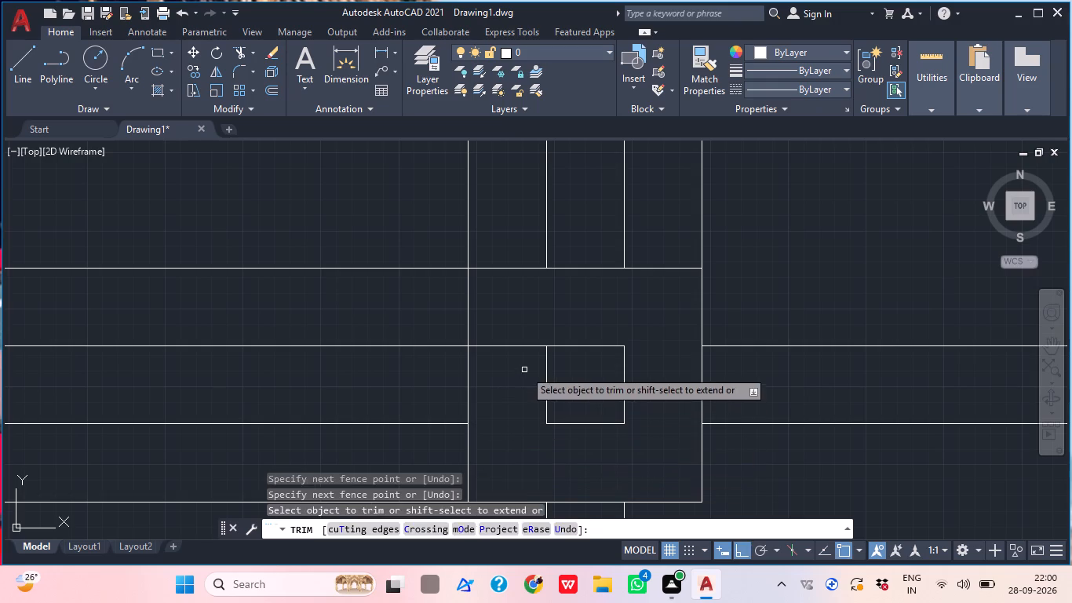
pyautogui.click(524, 370)
pyautogui.click(521, 345)
# Trim away all four sides of the small centre square in the inner frame's lower-right corner block.
pyautogui.click(533, 375)
pyautogui.click(551, 381)
pyautogui.click(563, 356)
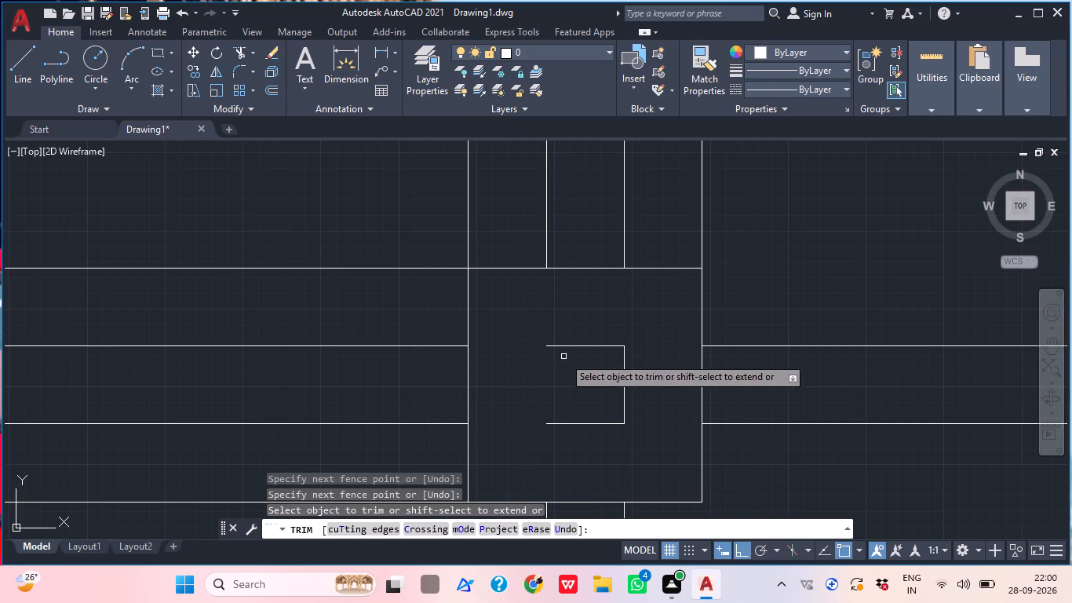
pyautogui.click(579, 332)
pyautogui.click(602, 368)
pyautogui.click(633, 373)
pyautogui.click(585, 422)
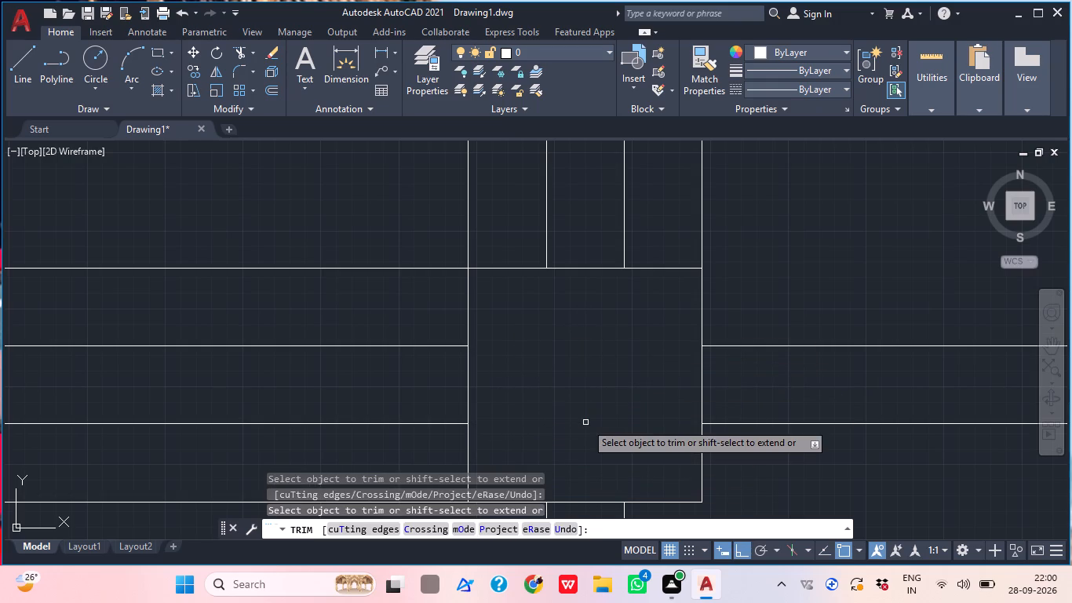
# At the upper-left crossing, trim the middle verticals between the top two horizontals and the upper middle horizontal between the two rightmost verticals.
pyautogui.scroll(-2, 563, 281)
pyautogui.moveTo(545, 378); pyautogui.dragTo(453, 554, button='middle')
pyautogui.scroll(-1, 612, 307)
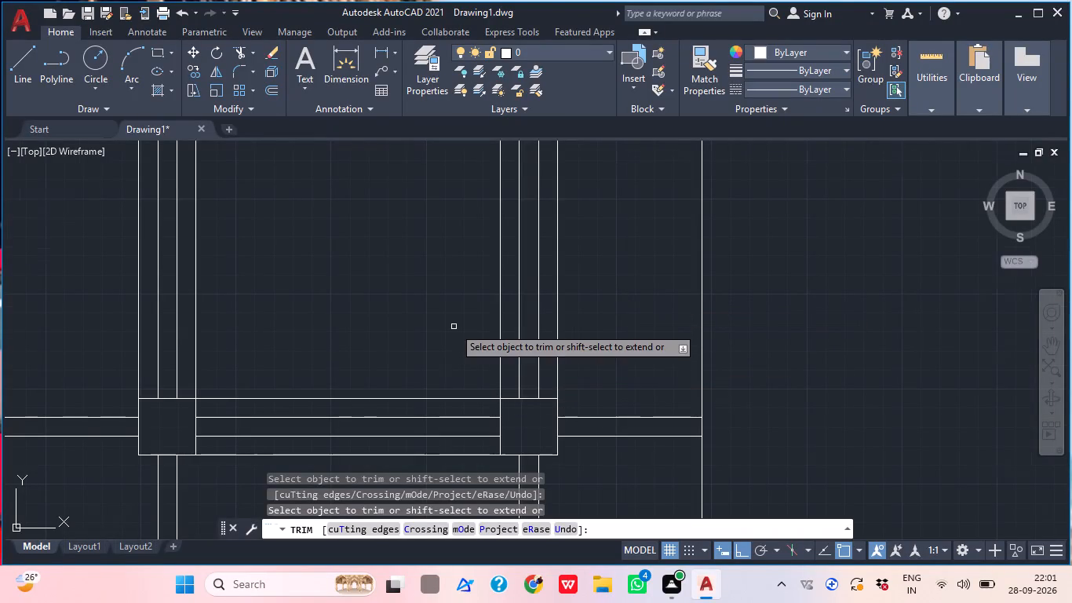
pyautogui.scroll(-3, 454, 327)
pyautogui.moveTo(434, 348); pyautogui.dragTo(423, 366, button='middle')
pyautogui.scroll(1, 352, 340)
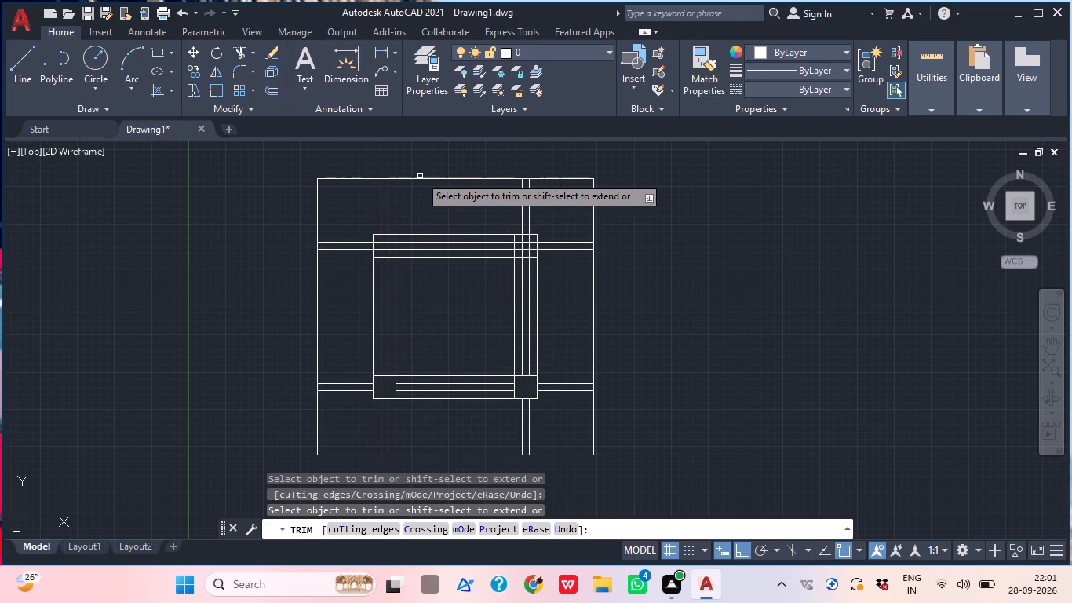
pyautogui.scroll(5, 391, 243)
pyautogui.click(370, 242)
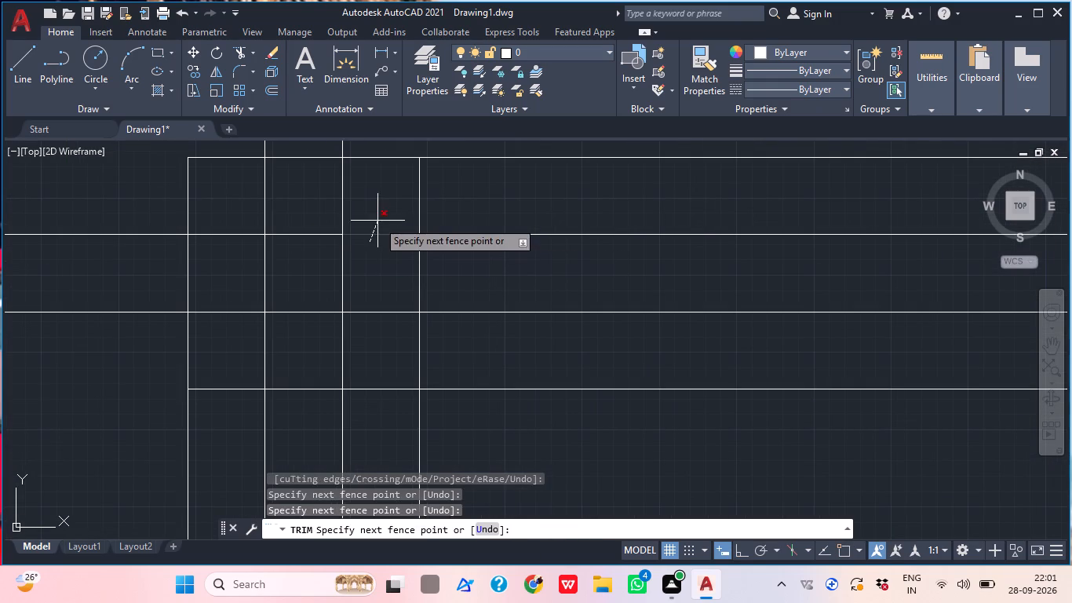
pyautogui.click(377, 221)
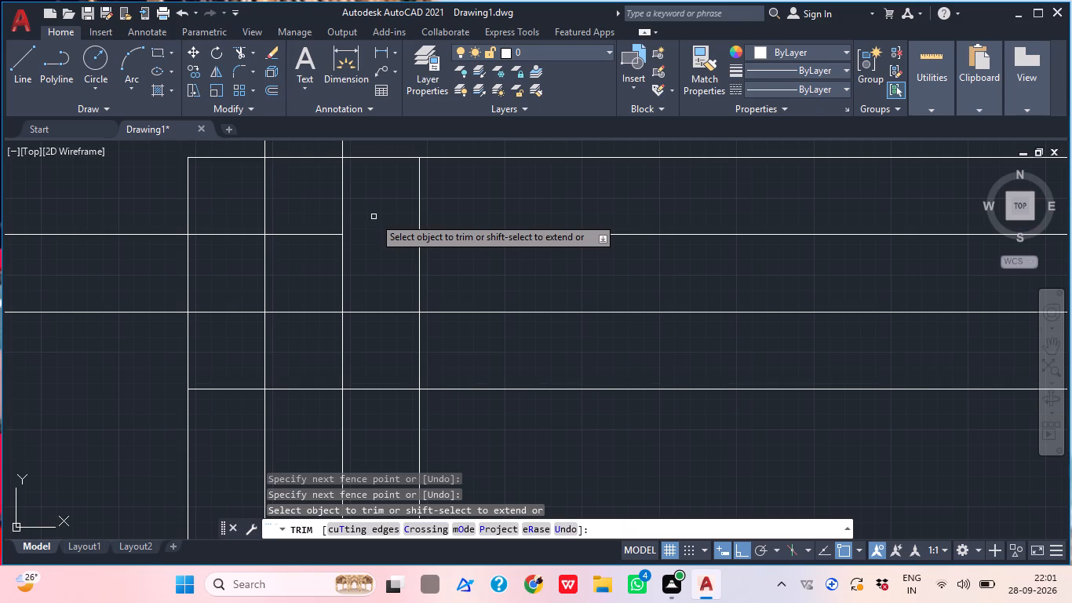
pyautogui.click(370, 212)
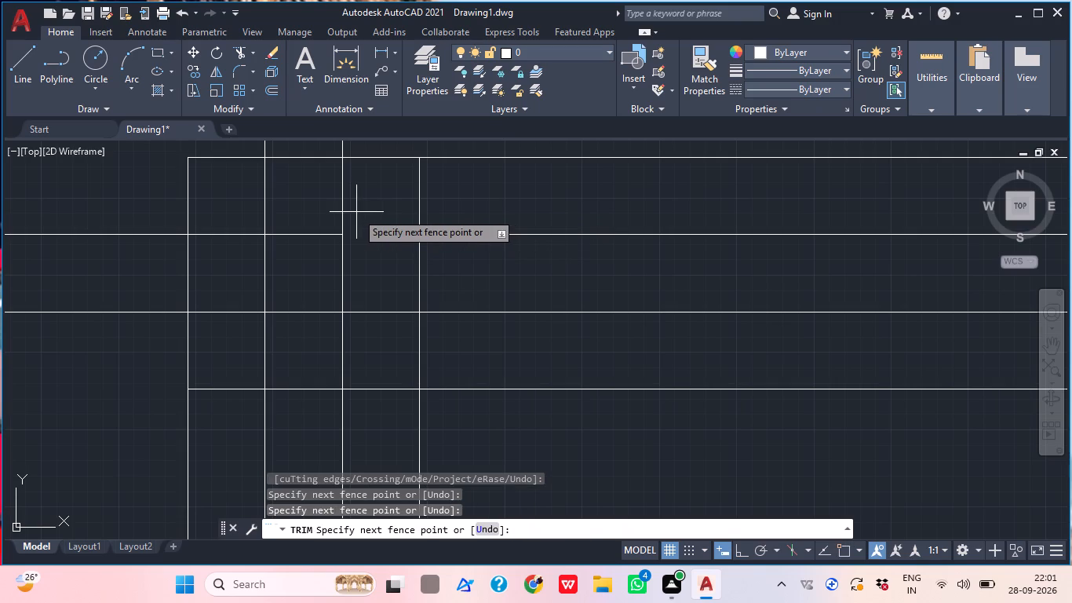
pyautogui.click(334, 212)
pyautogui.click(299, 207)
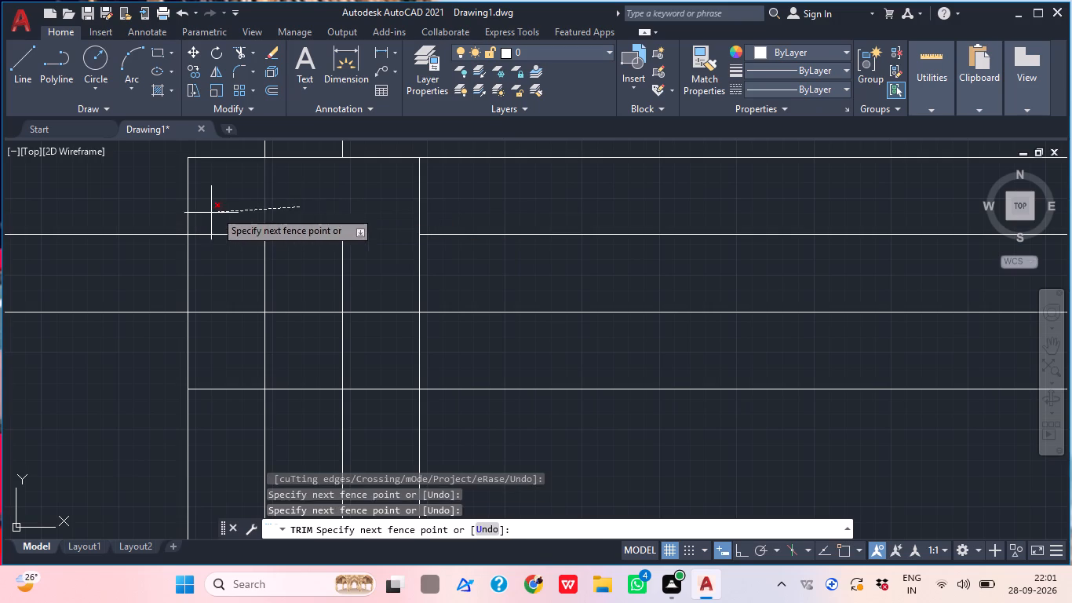
pyautogui.click(228, 208)
# At the upper-left crossing, trim the middle horizontals between the two leftmost verticals and the left middle vertical between the bottom two horizontals.
pyautogui.click(234, 240)
pyautogui.click(239, 231)
pyautogui.click(239, 317)
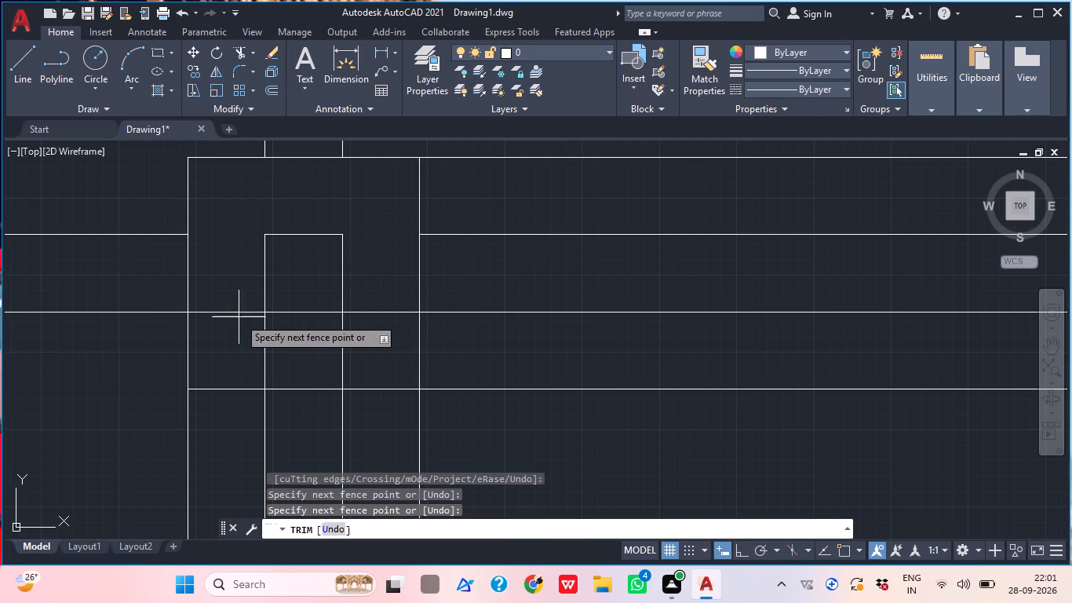
pyautogui.click(238, 308)
pyautogui.click(256, 327)
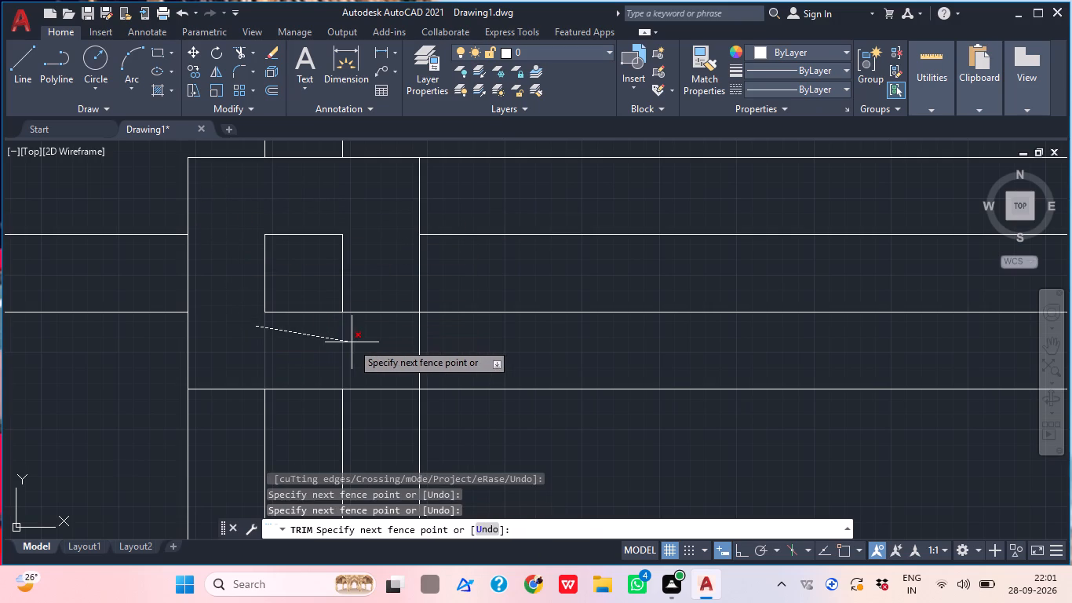
pyautogui.click(253, 353)
pyautogui.click(269, 353)
pyautogui.click(264, 353)
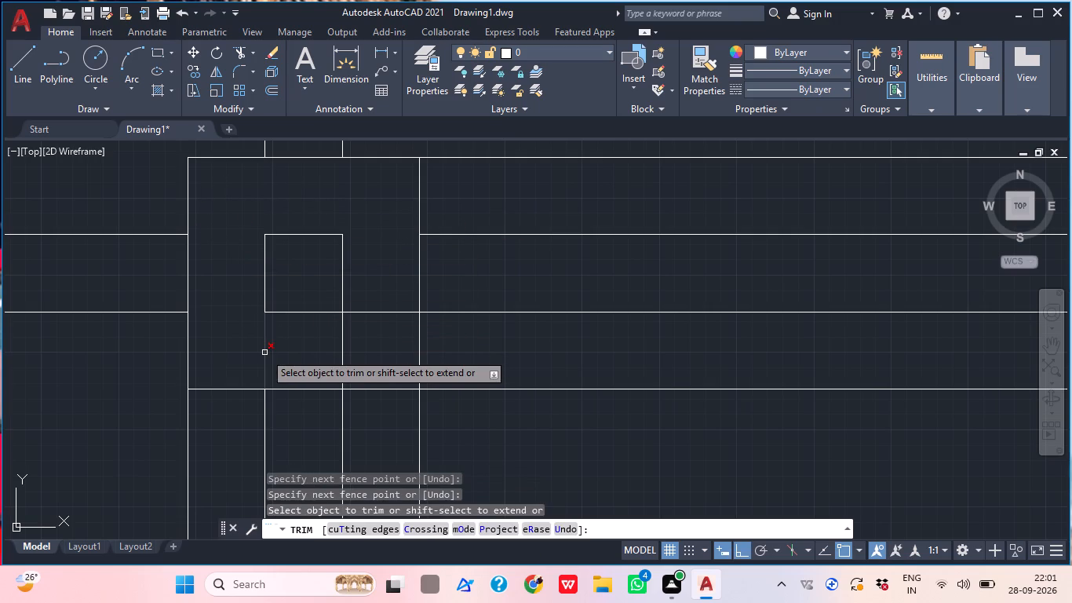
pyautogui.click(264, 353)
# At the upper-left crossing, trim the right middle vertical between the bottom two horizontals and the lower middle horizontal between the two rightmost verticals.
pyautogui.scroll(-2, 277, 339)
pyautogui.scroll(3, 389, 301)
pyautogui.scroll(-1, 389, 301)
pyautogui.moveTo(420, 352); pyautogui.dragTo(342, 234, button='middle')
pyautogui.scroll(-4, 342, 234)
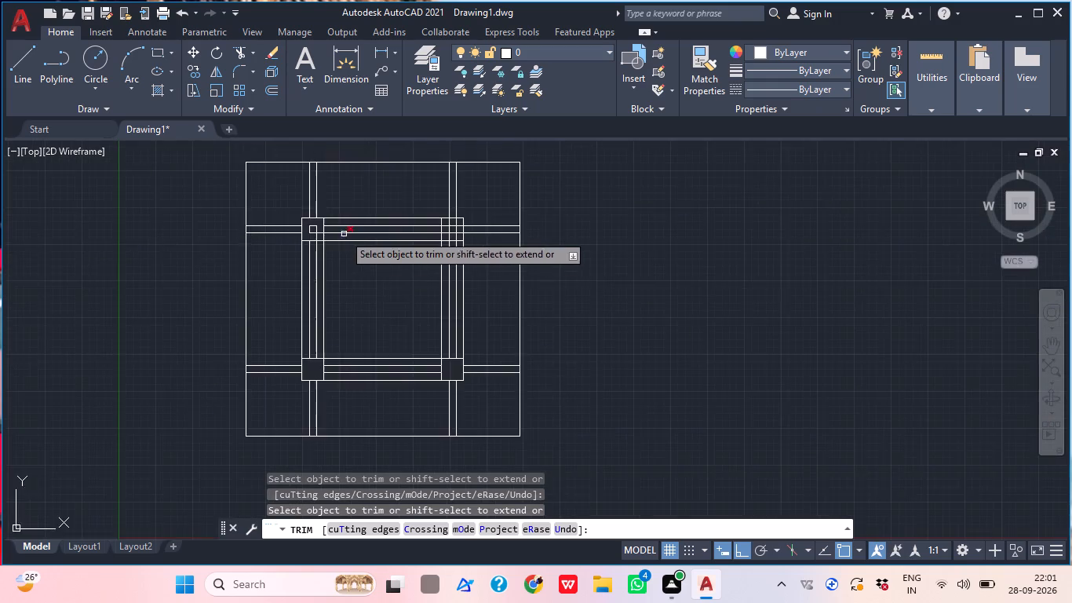
pyautogui.scroll(-1, 350, 250)
pyautogui.scroll(1, 350, 250)
pyautogui.moveTo(363, 269); pyautogui.dragTo(360, 286, button='middle')
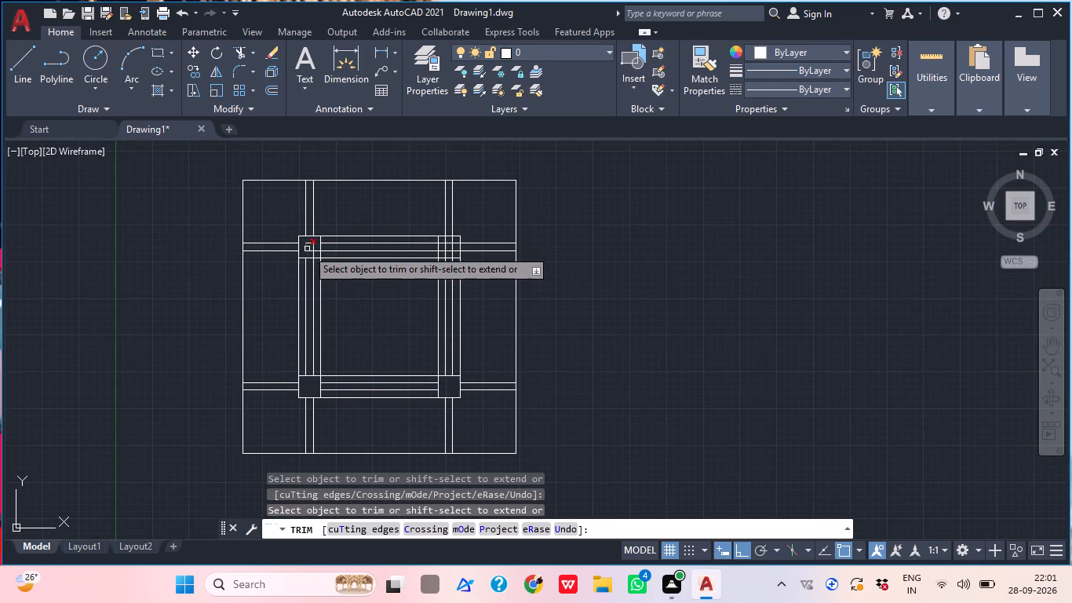
pyautogui.scroll(7, 307, 249)
pyautogui.click(337, 265)
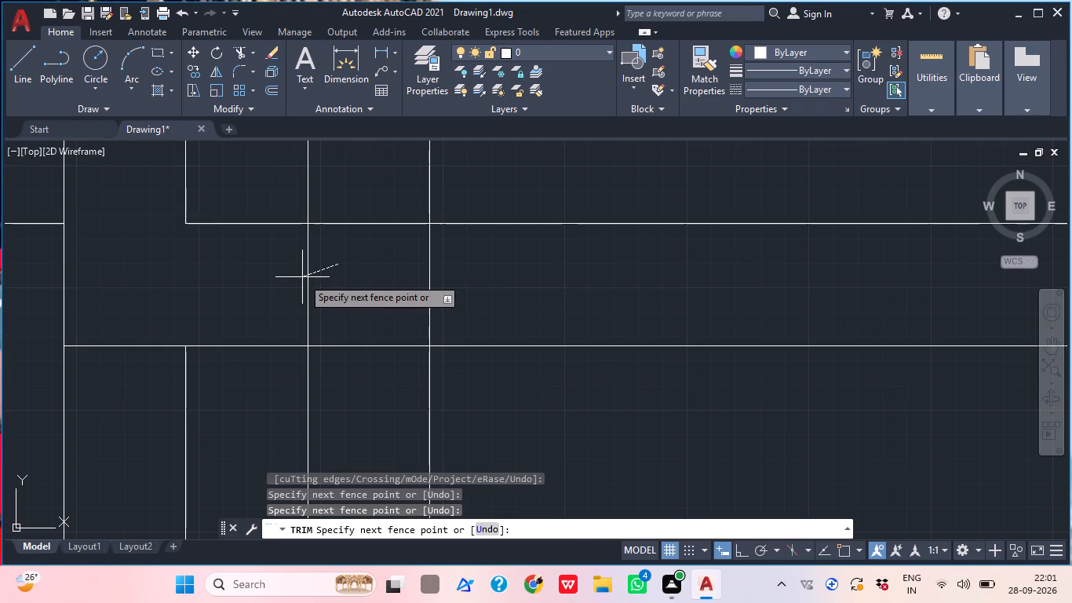
pyautogui.click(302, 277)
pyautogui.click(316, 258)
pyautogui.click(342, 219)
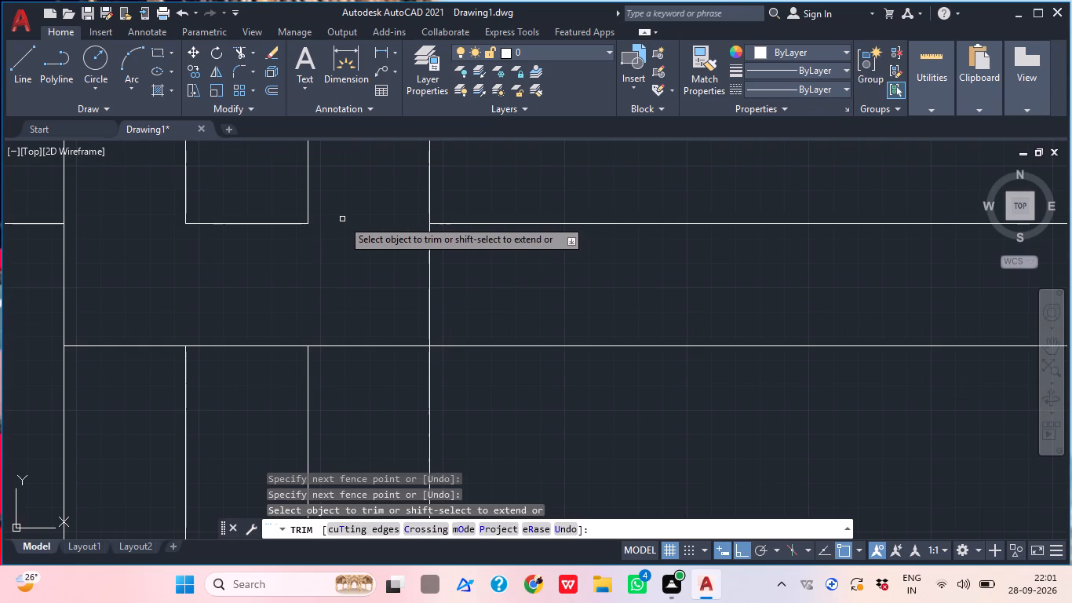
# Trim away all four sides of the small centre square in the inner frame's upper-left corner block.
pyautogui.moveTo(306, 283); pyautogui.dragTo(304, 301, button='middle')
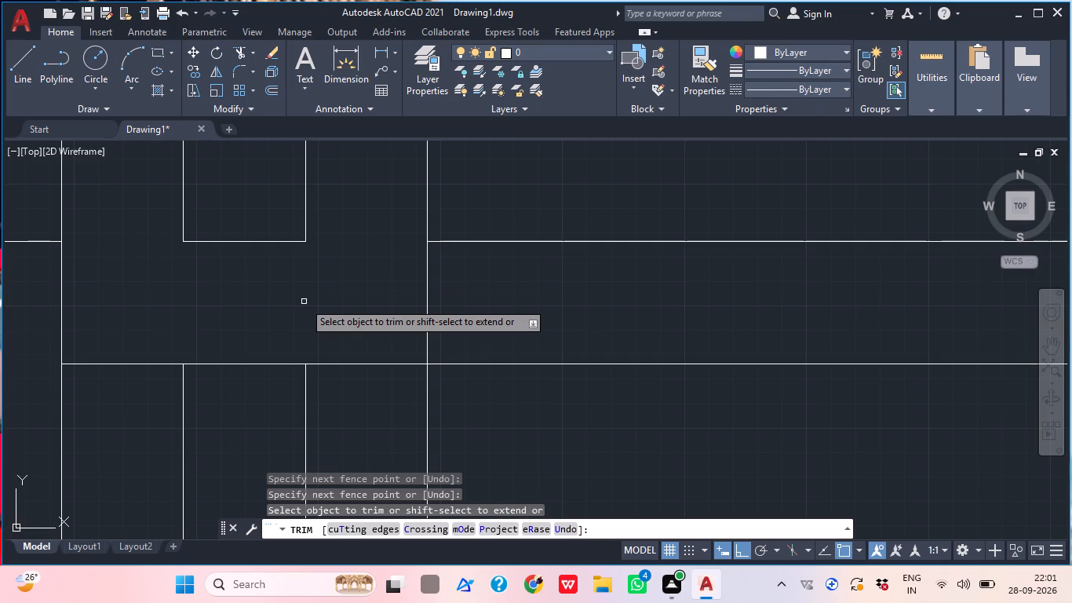
pyautogui.moveTo(264, 292); pyautogui.dragTo(275, 314, button='middle')
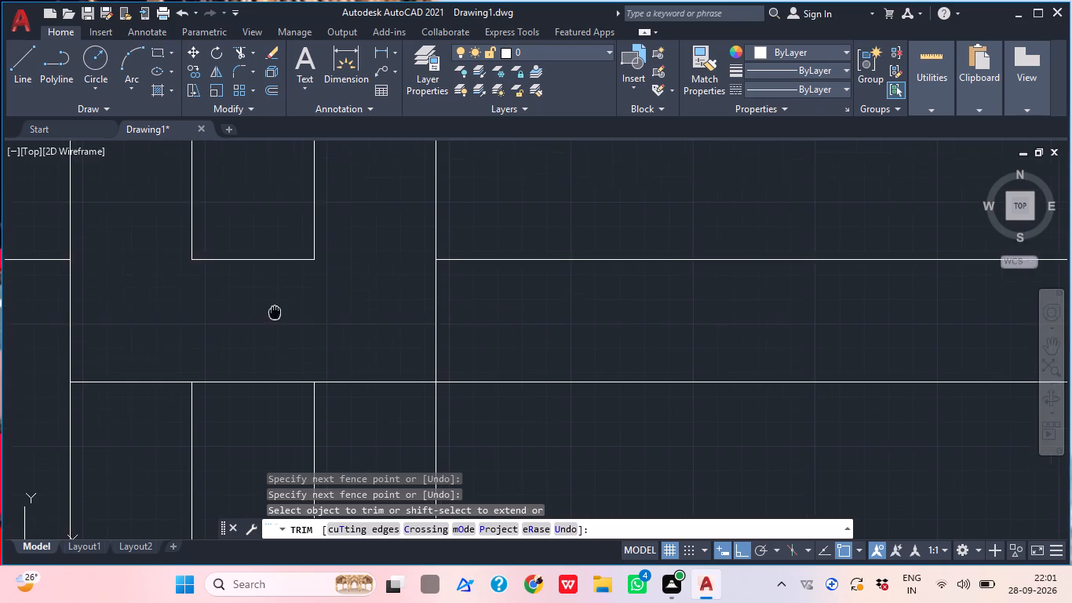
pyautogui.moveTo(275, 314); pyautogui.dragTo(276, 316, button='middle')
pyautogui.moveTo(271, 294); pyautogui.dragTo(254, 375, button='middle')
pyautogui.scroll(2, 231, 323)
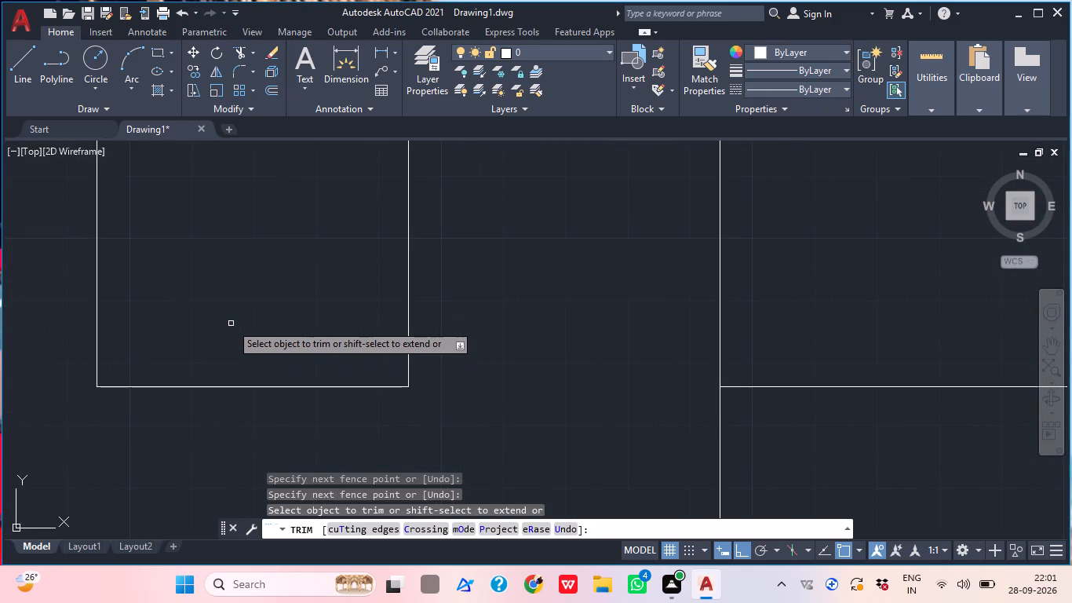
pyautogui.scroll(-2, 231, 323)
pyautogui.click(232, 323)
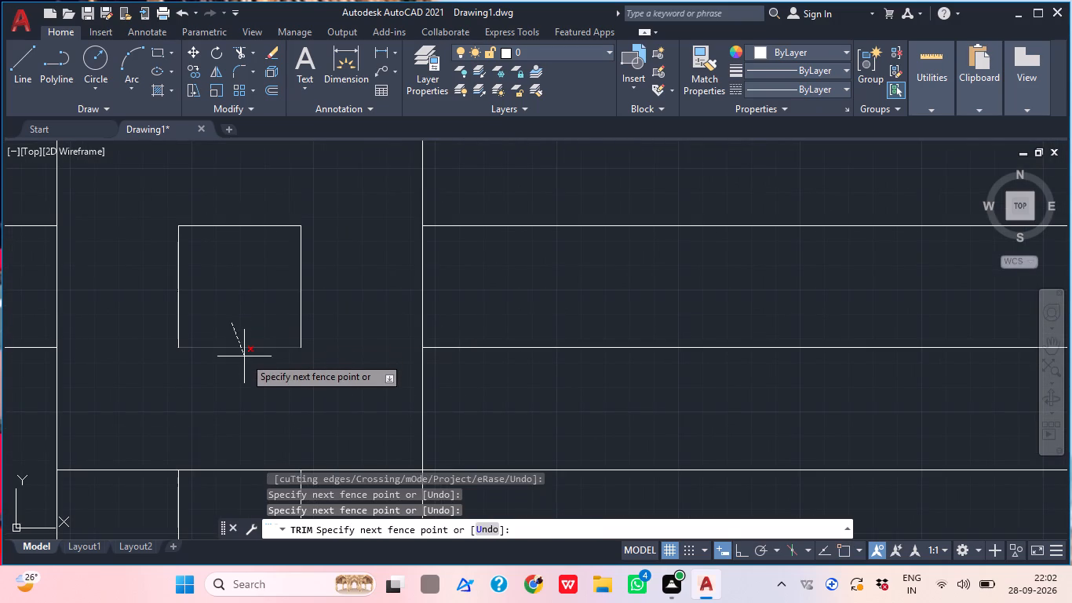
pyautogui.click(244, 356)
pyautogui.click(217, 330)
pyautogui.click(171, 315)
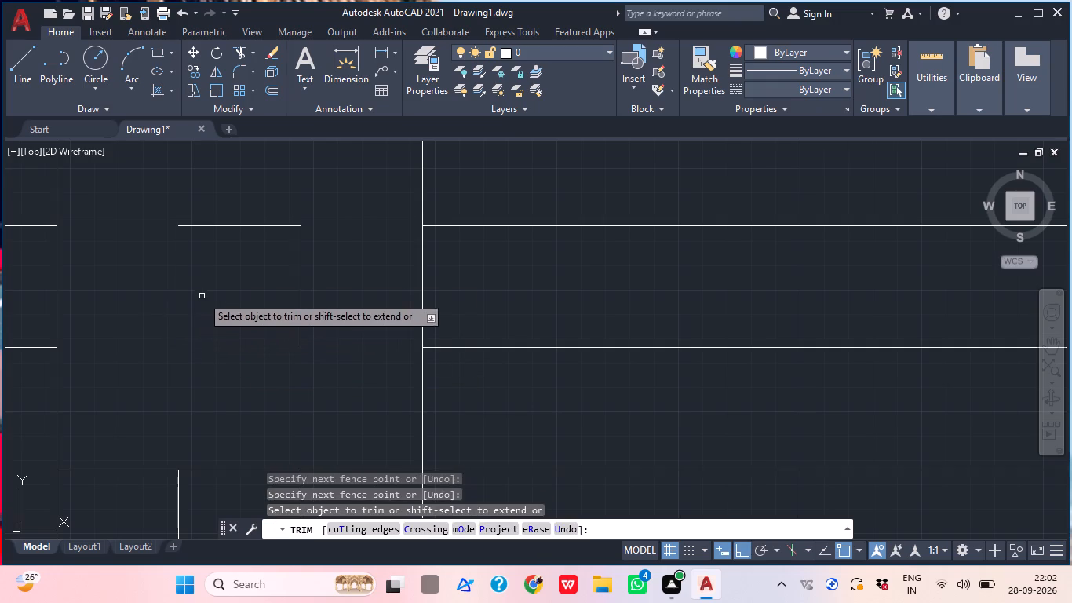
pyautogui.moveTo(246, 292); pyautogui.dragTo(237, 393, button='middle')
pyautogui.click(239, 359)
pyautogui.click(243, 319)
pyautogui.click(246, 324)
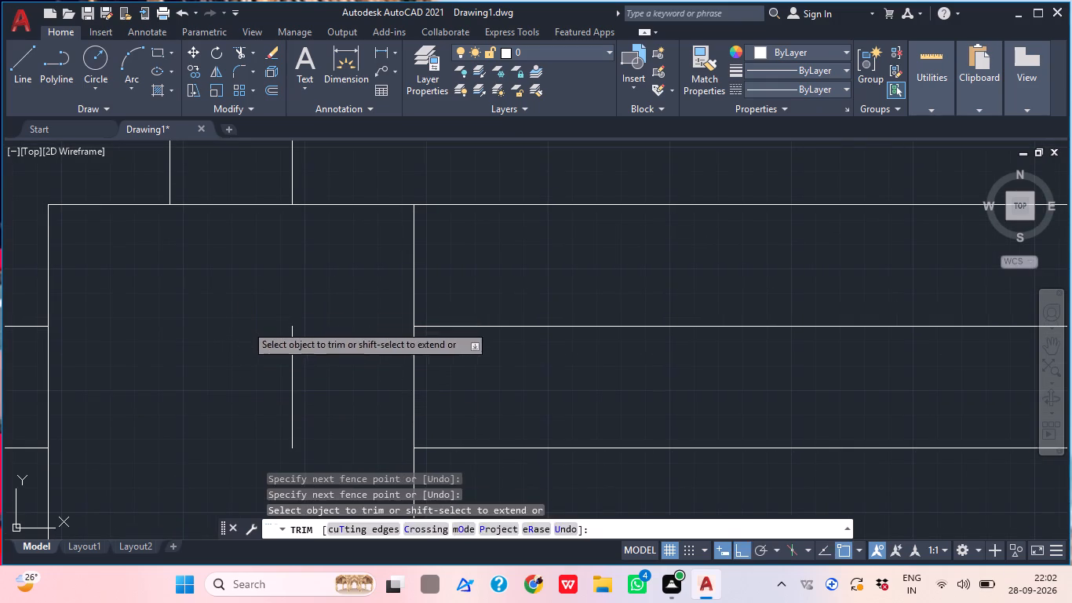
pyautogui.click(297, 397)
# At the upper-right crossing, trim the middle verticals between the bottom two horizontals and the middle horizontals between the two leftmost verticals.
pyautogui.scroll(-3, 334, 339)
pyautogui.moveTo(334, 350); pyautogui.dragTo(268, 380, button='middle')
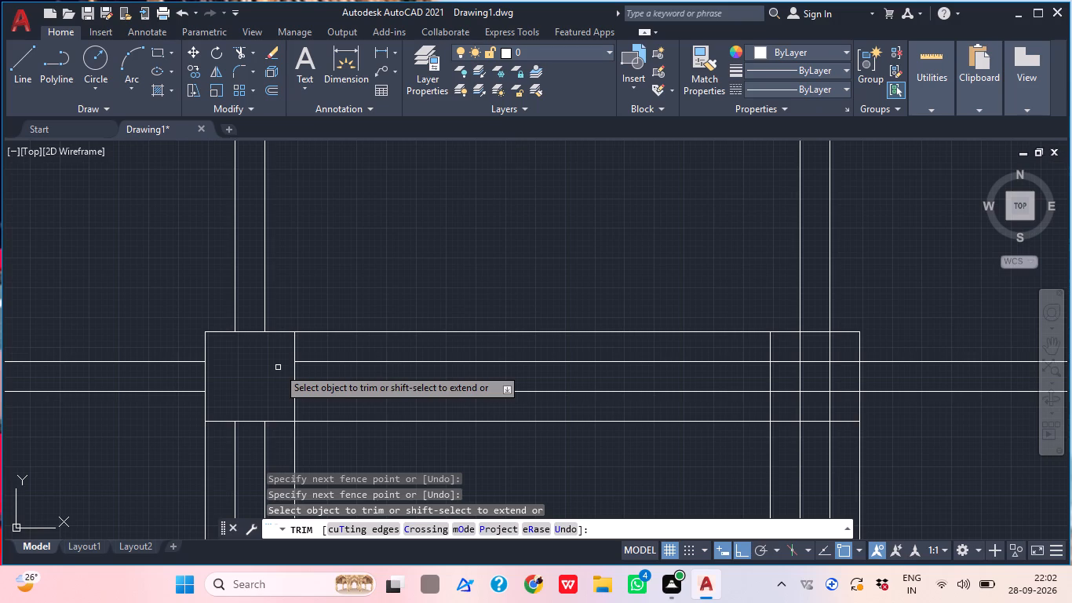
pyautogui.scroll(-1, 275, 363)
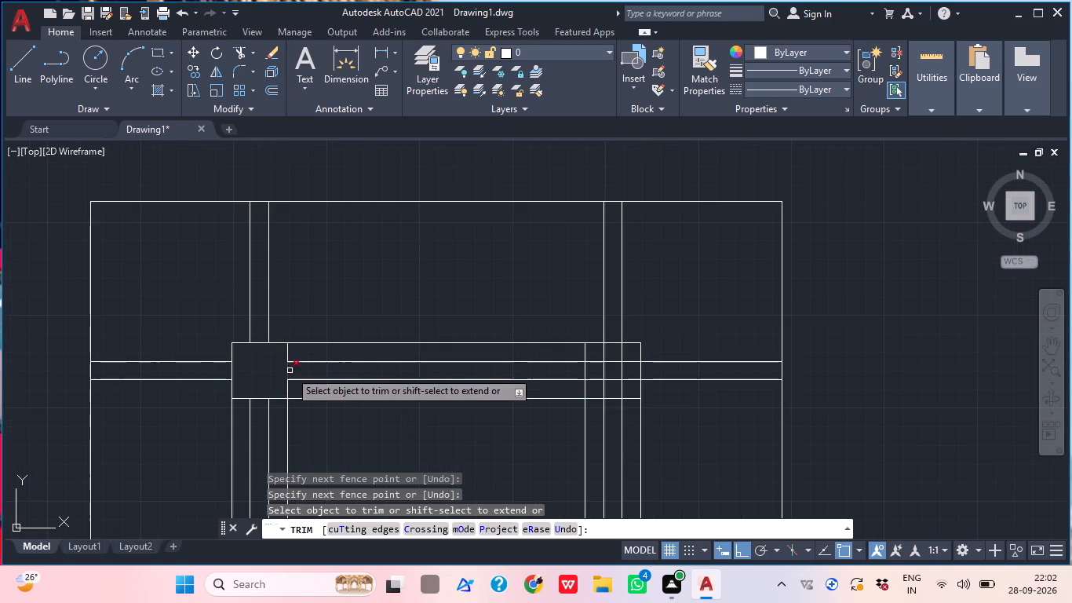
pyautogui.scroll(2, 642, 386)
pyautogui.moveTo(578, 399); pyautogui.dragTo(511, 400, button='middle')
pyautogui.scroll(1, 511, 400)
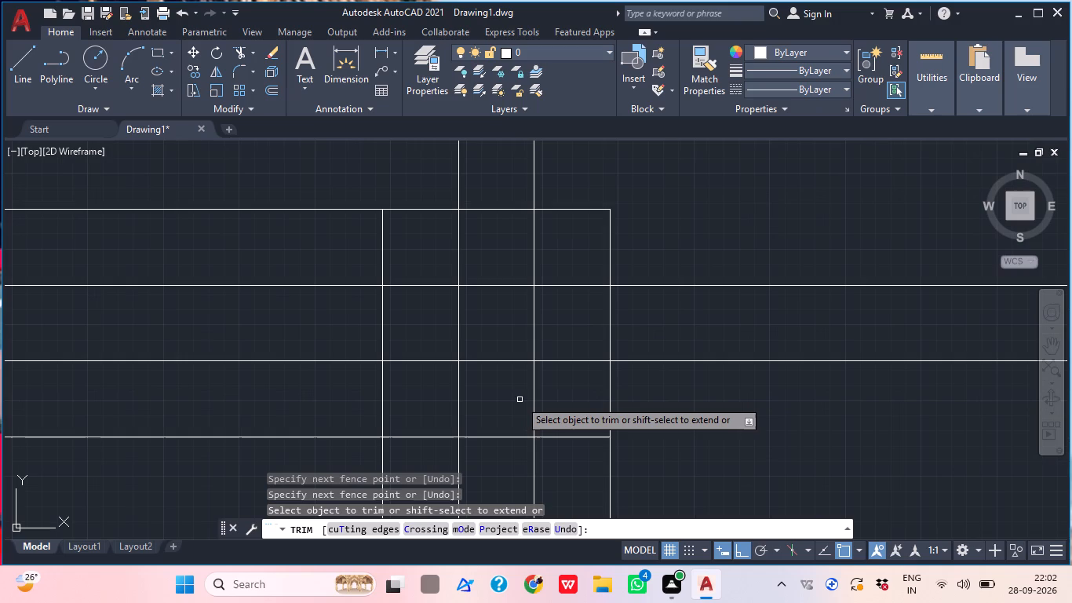
pyautogui.click(541, 400)
pyautogui.click(530, 400)
pyautogui.click(490, 404)
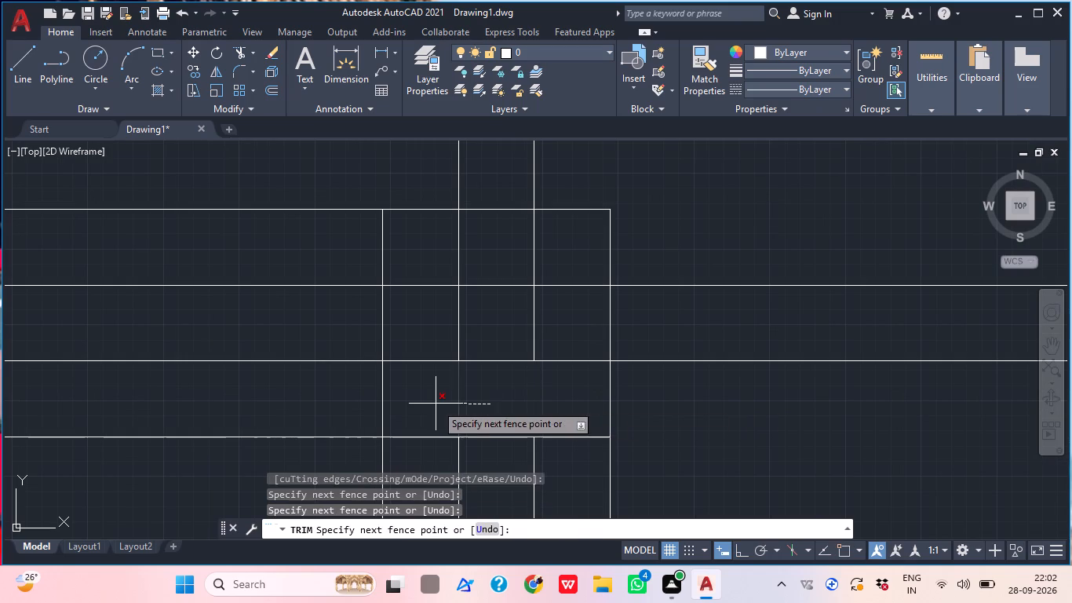
pyautogui.click(436, 404)
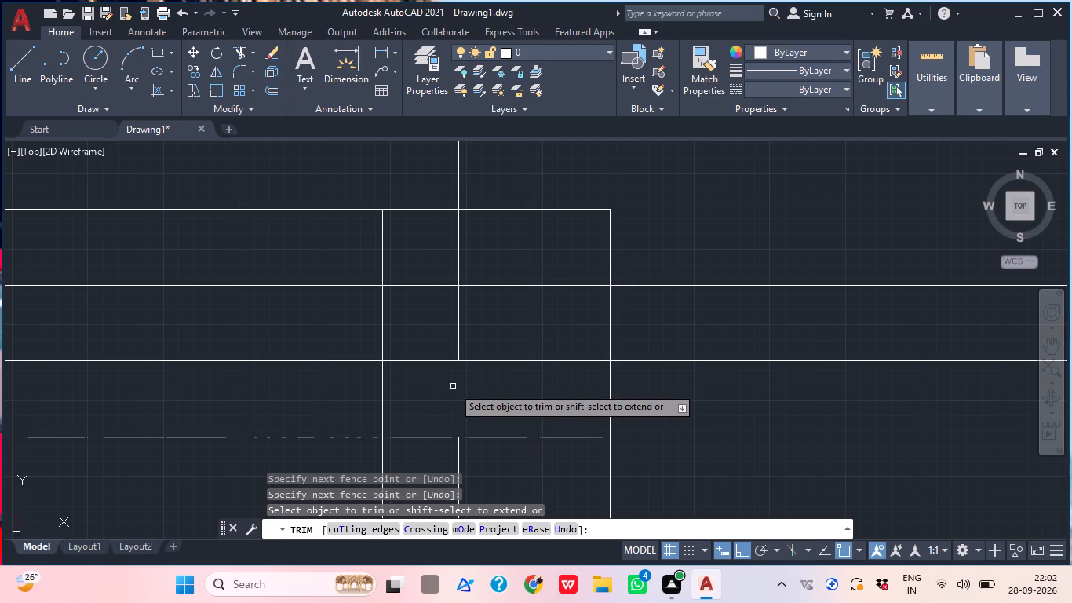
pyautogui.moveTo(453, 386); pyautogui.dragTo(365, 404, button='middle')
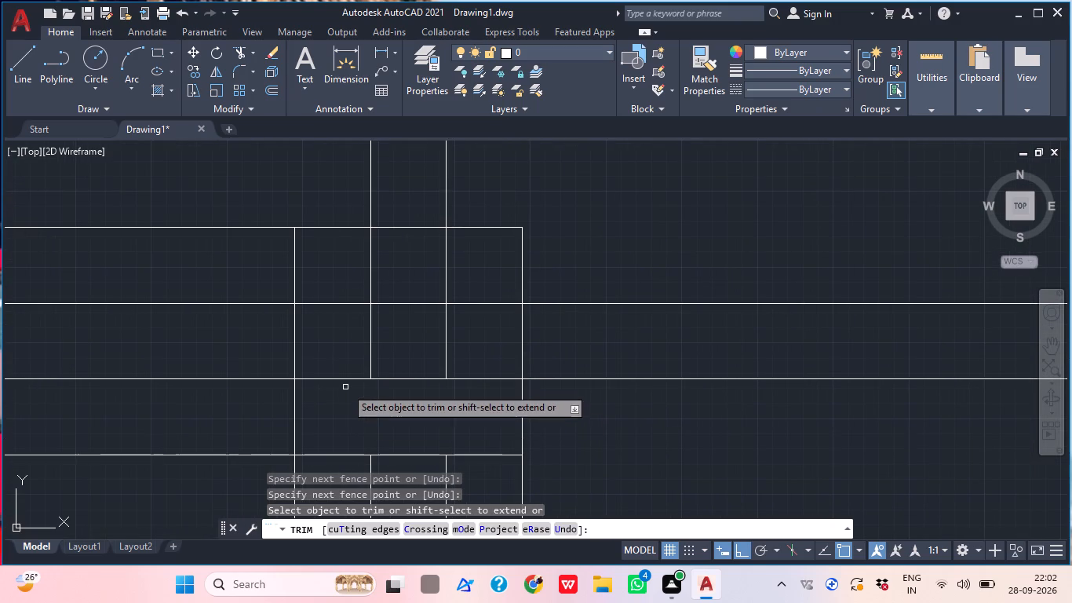
pyautogui.click(330, 374)
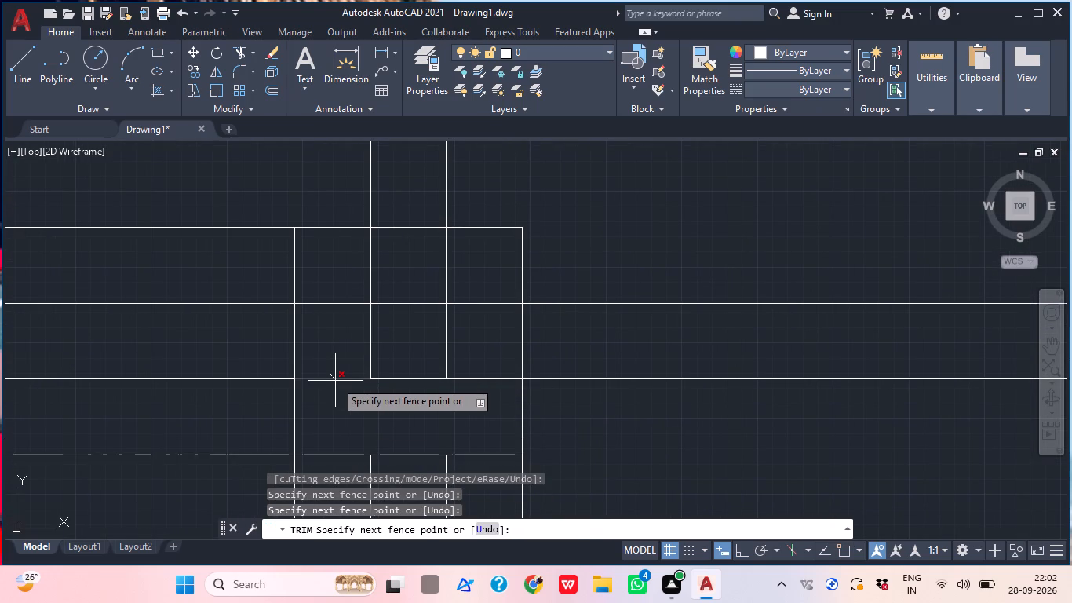
pyautogui.click(337, 381)
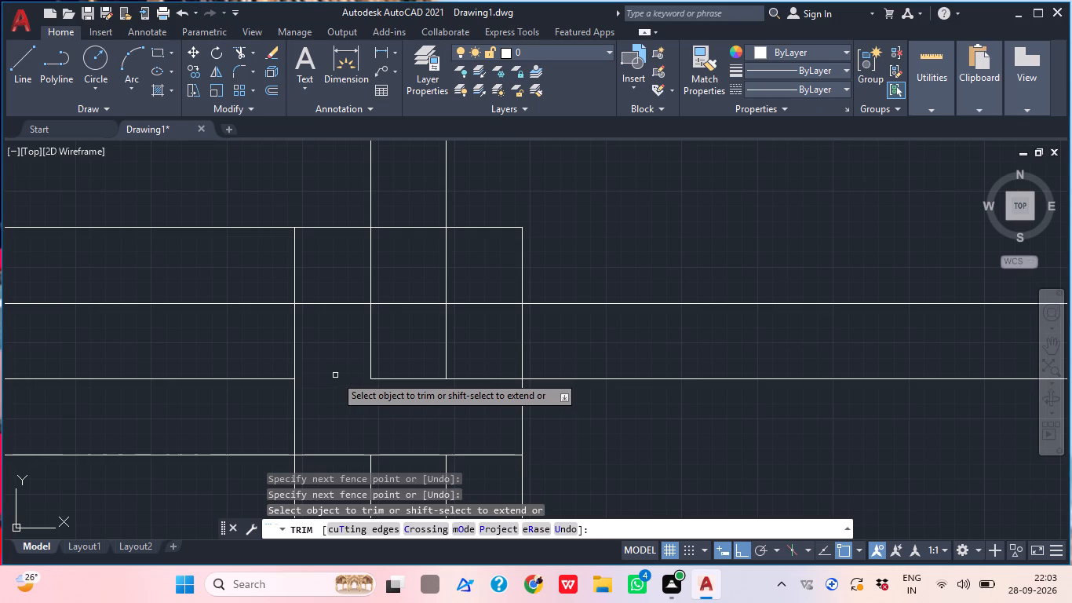
pyautogui.click(336, 308)
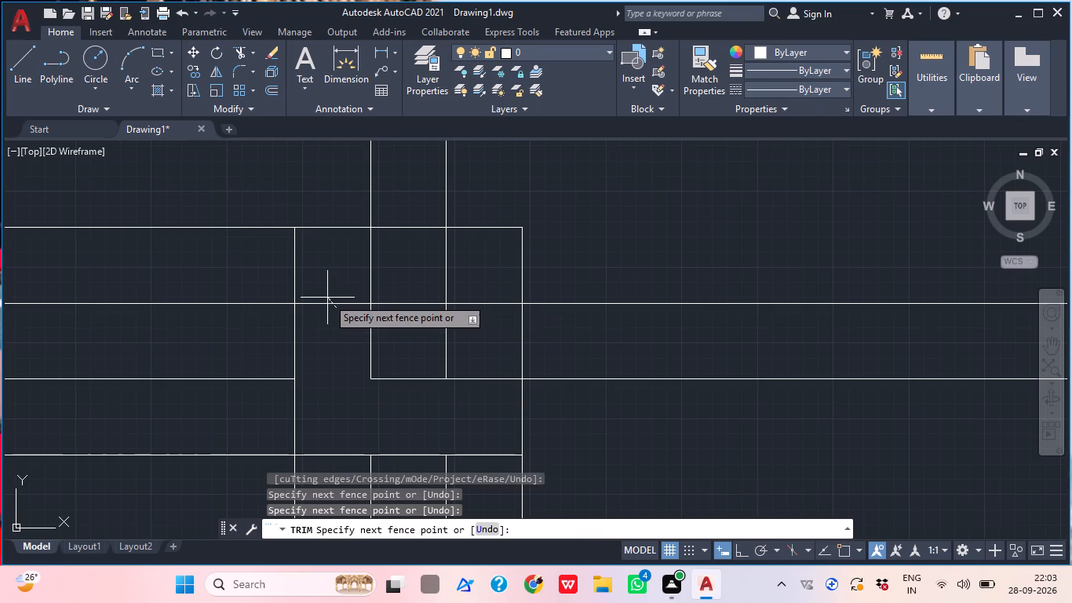
pyautogui.click(327, 298)
# At the upper-right crossing, trim the middle verticals between the top two horizontals and the middle horizontals between the two rightmost verticals.
pyautogui.moveTo(381, 287); pyautogui.dragTo(265, 312, button='middle')
pyautogui.click(234, 276)
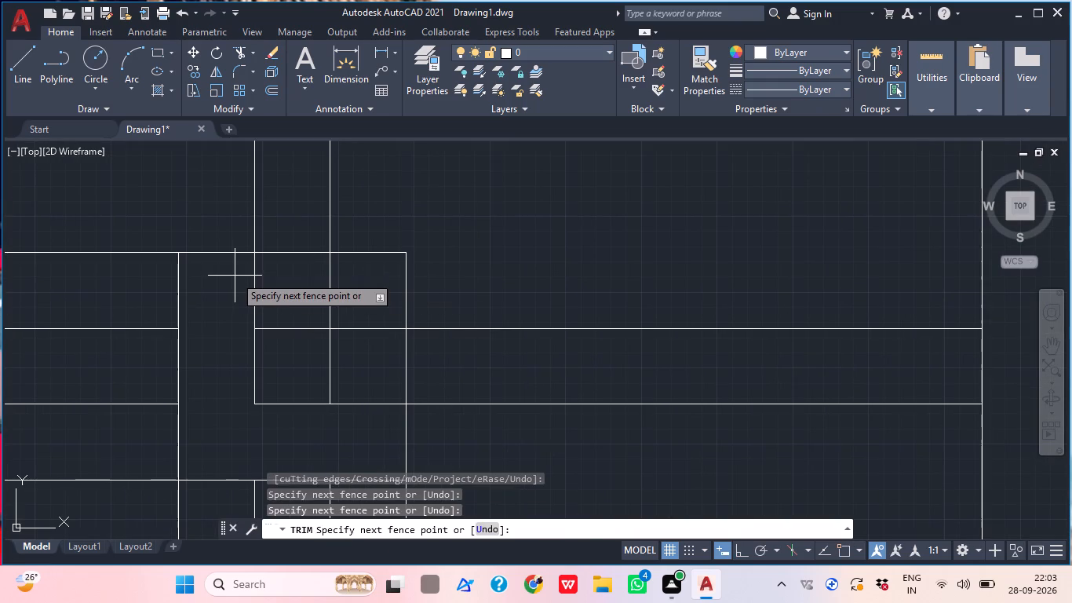
pyautogui.click(261, 274)
pyautogui.click(345, 323)
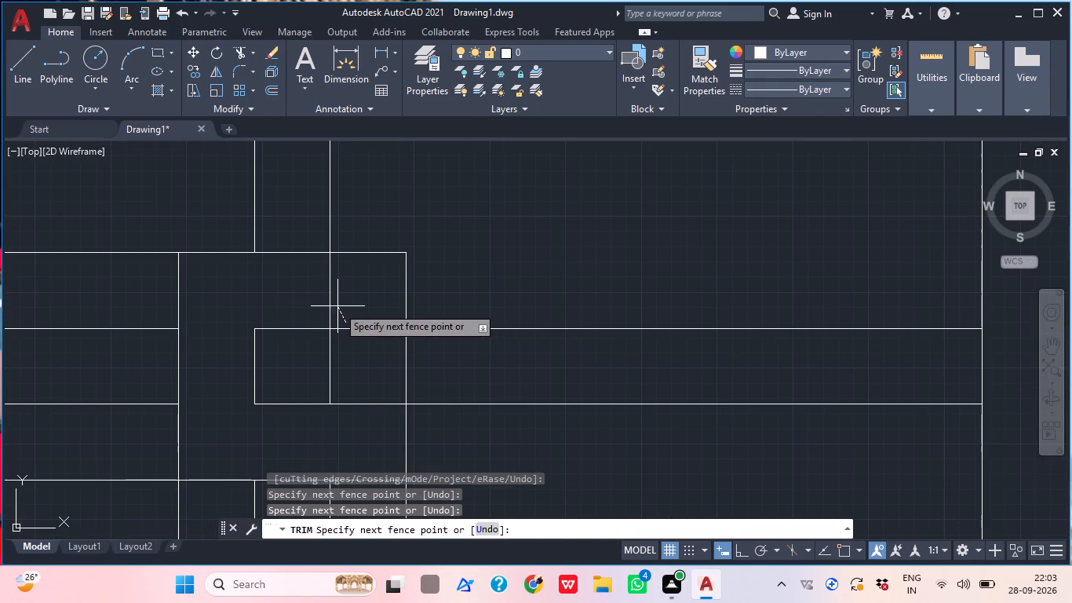
pyautogui.click(315, 286)
pyautogui.scroll(1, 363, 312)
pyautogui.moveTo(363, 312); pyautogui.dragTo(337, 312, button='middle')
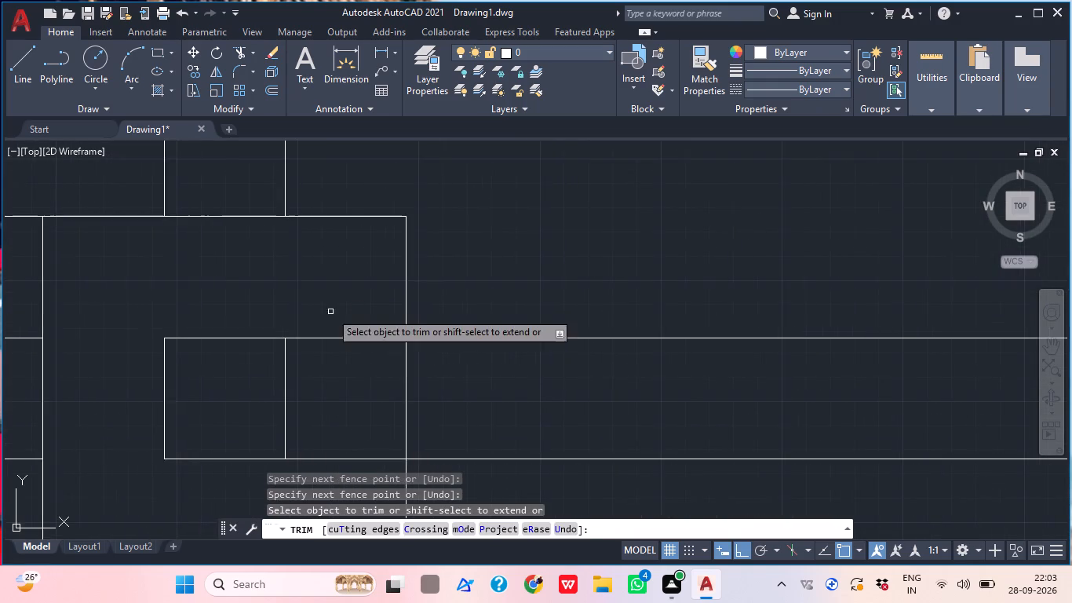
pyautogui.moveTo(327, 361); pyautogui.dragTo(317, 354, button='middle')
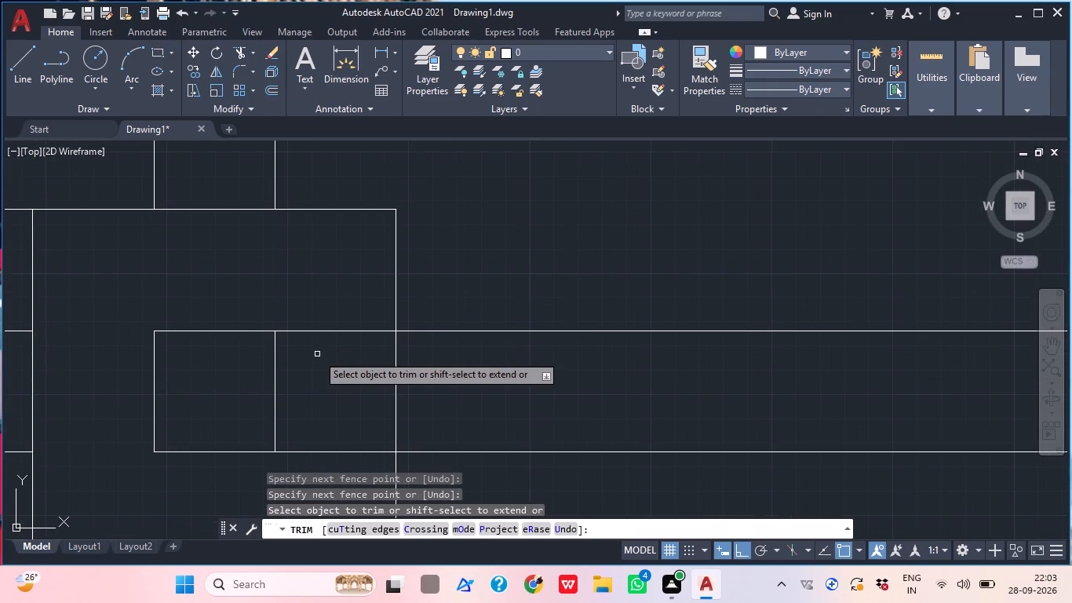
pyautogui.click(317, 353)
pyautogui.click(311, 320)
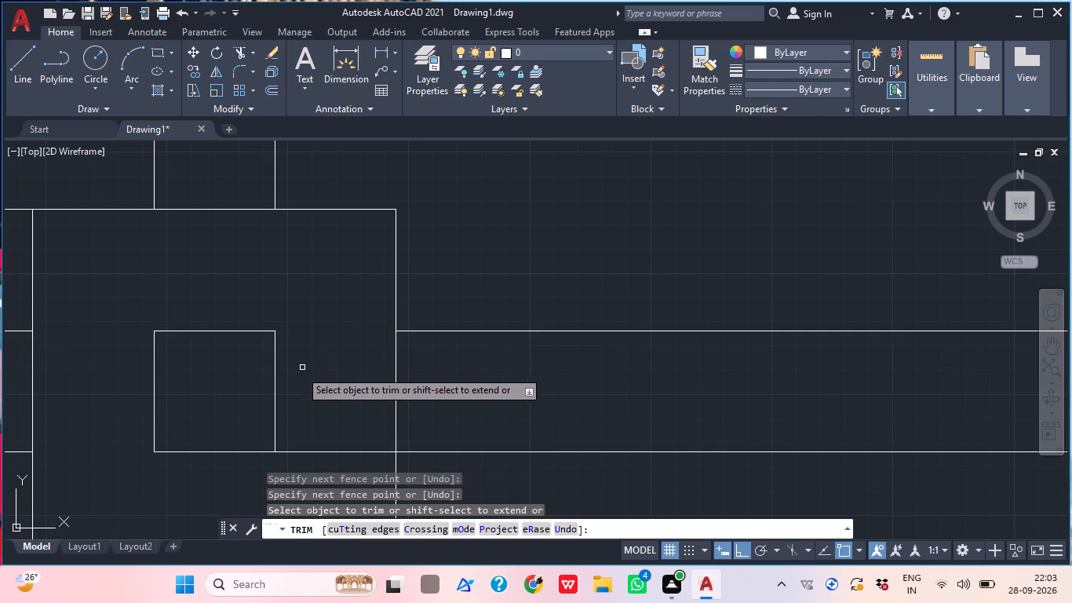
pyautogui.moveTo(300, 372); pyautogui.dragTo(294, 363, button='middle')
pyautogui.scroll(1, 294, 363)
pyautogui.moveTo(257, 420); pyautogui.dragTo(259, 363, button='middle')
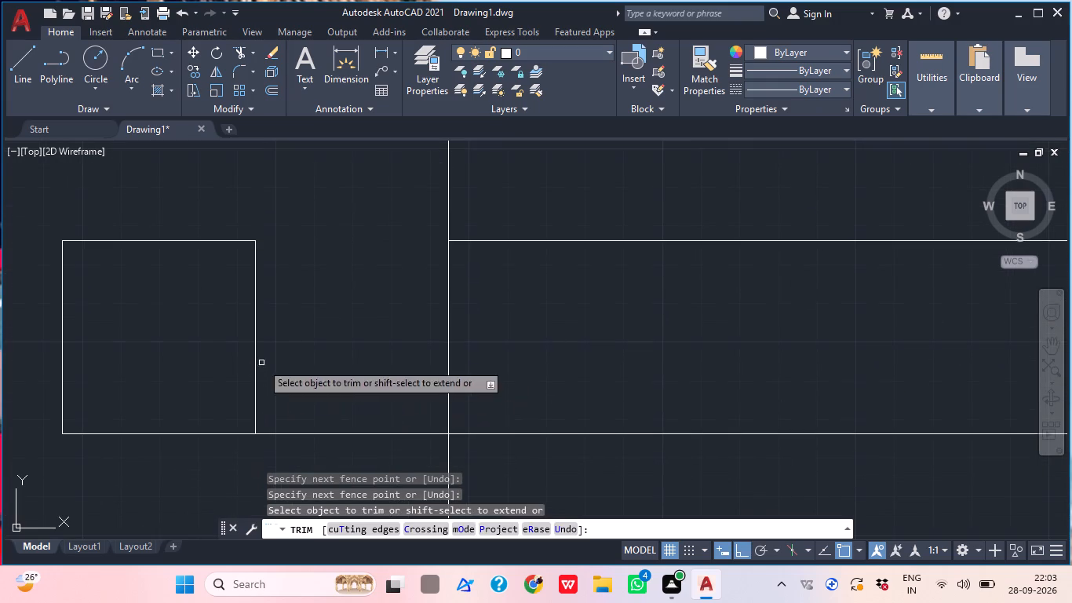
pyautogui.click(283, 415)
pyautogui.click(286, 440)
# Trim away all four sides of the small centre square in the inner frame's upper-right corner block.
pyautogui.click(259, 391)
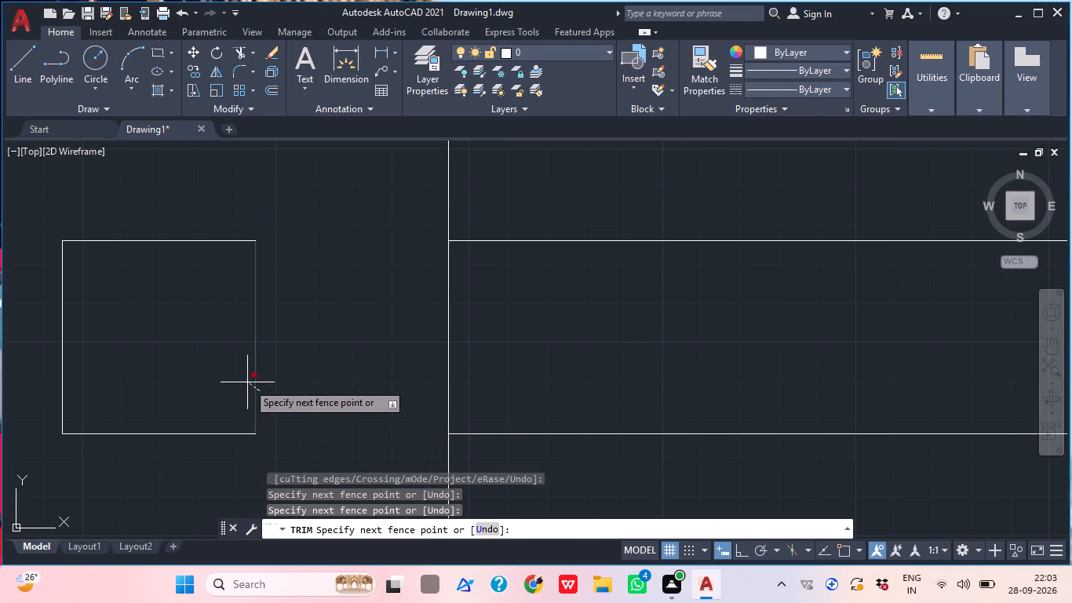
pyautogui.click(247, 382)
pyautogui.click(140, 232)
pyautogui.click(153, 246)
pyautogui.click(93, 297)
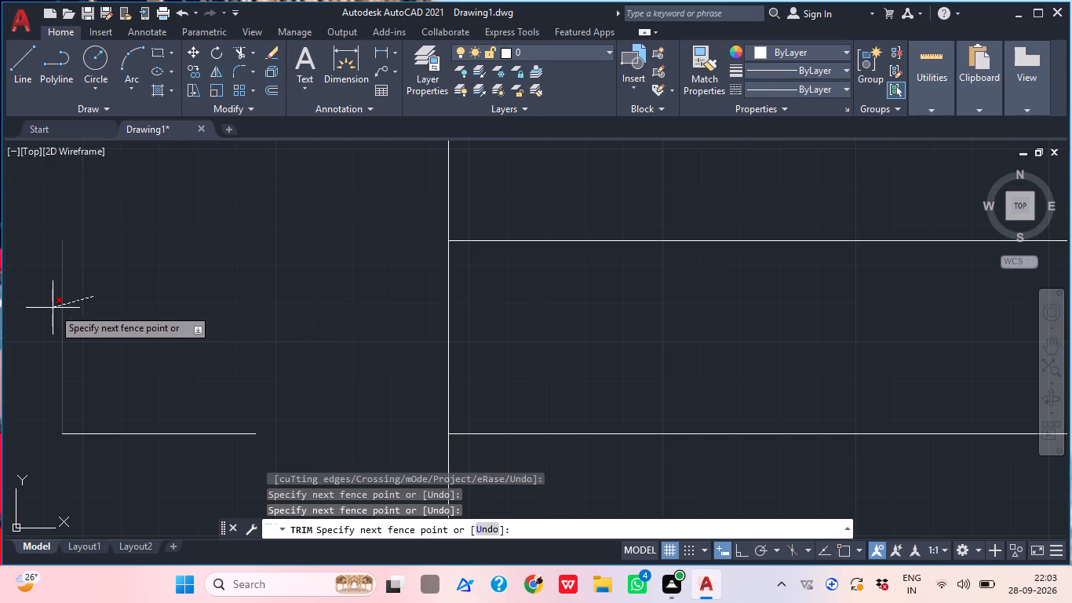
pyautogui.click(53, 308)
pyautogui.moveTo(56, 308); pyautogui.dragTo(104, 293, button='middle')
pyautogui.click(159, 411)
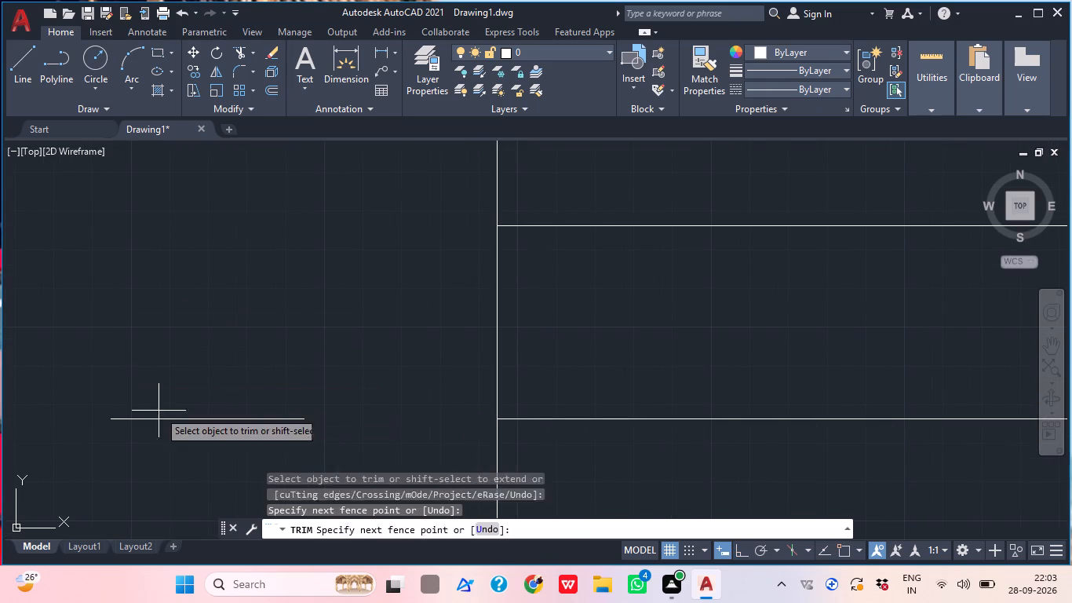
pyautogui.click(173, 451)
# Inspect the whole trimmed frame and its four corner blocks for leftover line segments, and end the trimming.
pyautogui.scroll(-2, 195, 405)
pyautogui.moveTo(196, 401); pyautogui.dragTo(184, 394, button='middle')
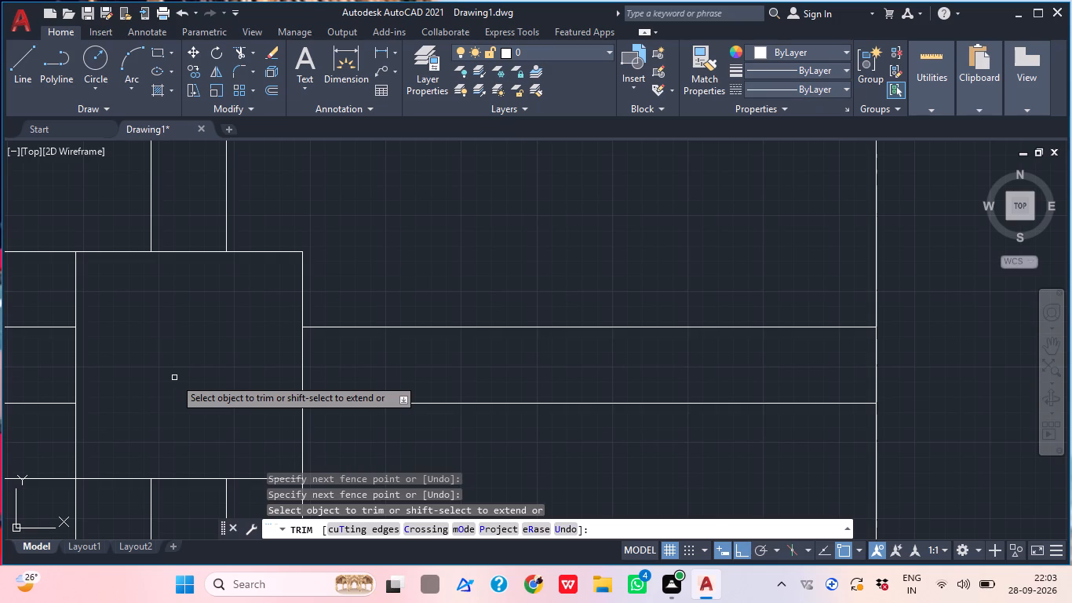
pyautogui.scroll(-1, 174, 378)
pyautogui.moveTo(206, 378); pyautogui.dragTo(275, 360, button='middle')
pyautogui.moveTo(258, 373); pyautogui.dragTo(275, 375, button='middle')
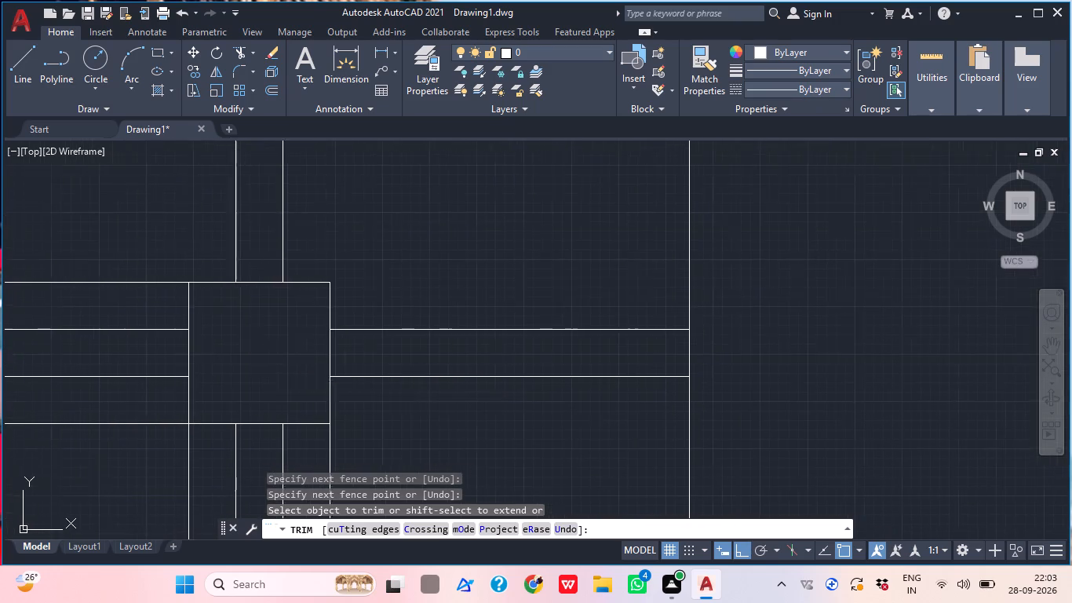
pyautogui.moveTo(275, 375); pyautogui.dragTo(611, 370, button='middle')
pyautogui.scroll(-2, 540, 366)
pyautogui.moveTo(511, 419); pyautogui.dragTo(401, 262, button='middle')
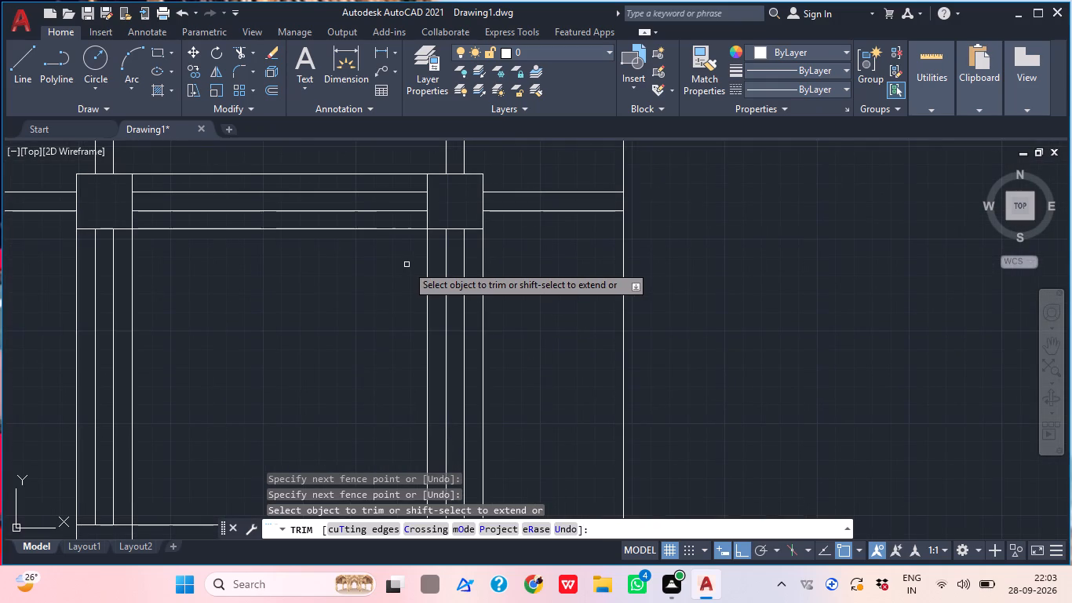
pyautogui.moveTo(461, 308); pyautogui.dragTo(461, 206, button='middle')
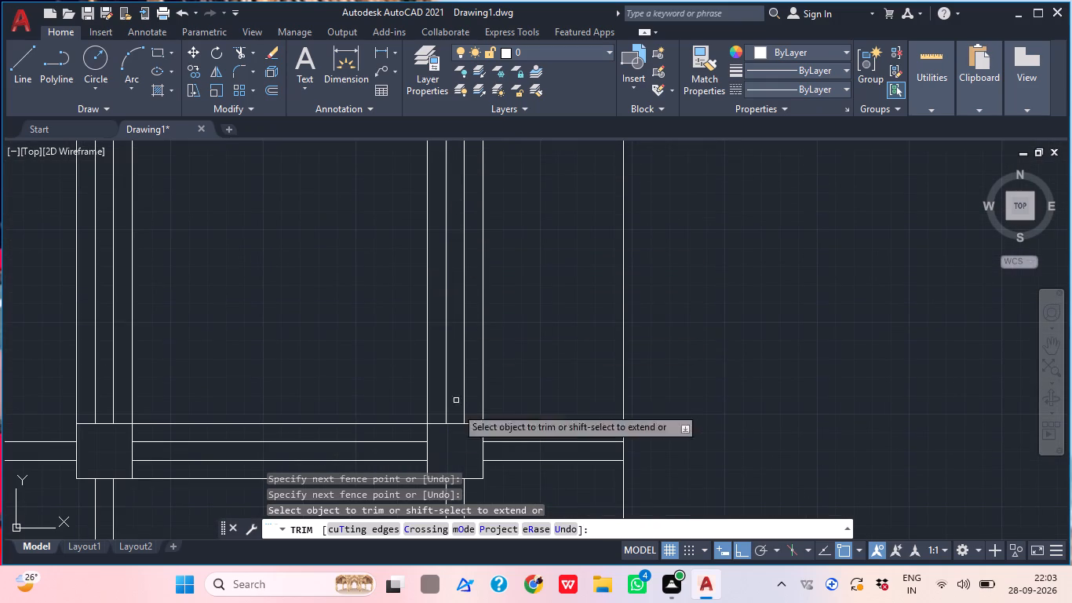
pyautogui.scroll(-1, 366, 449)
pyautogui.moveTo(376, 466); pyautogui.dragTo(385, 488, button='middle')
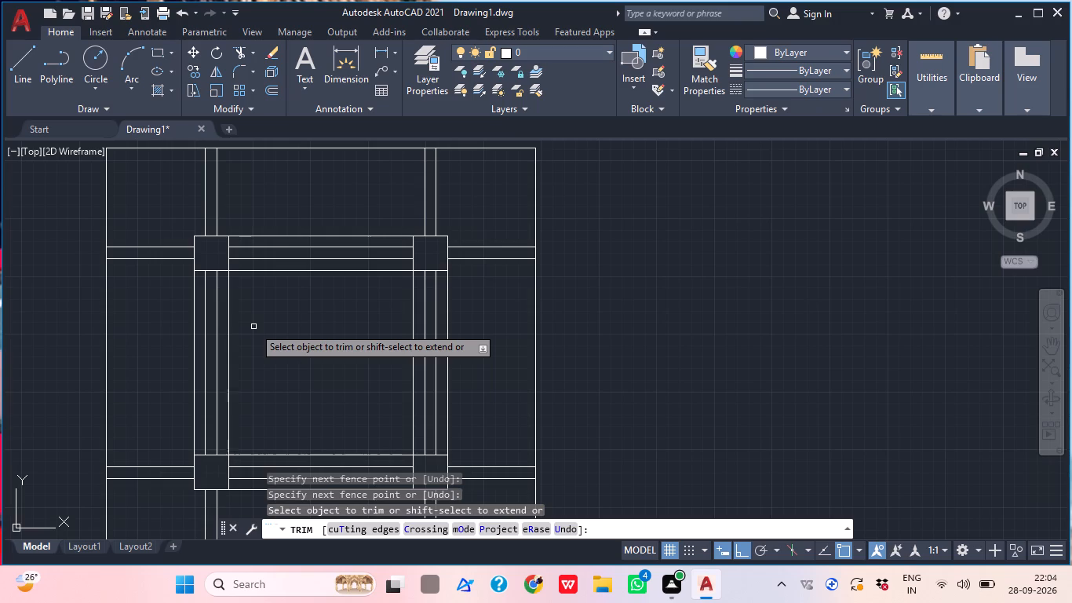
pyautogui.moveTo(195, 247); pyautogui.dragTo(187, 232, button='middle')
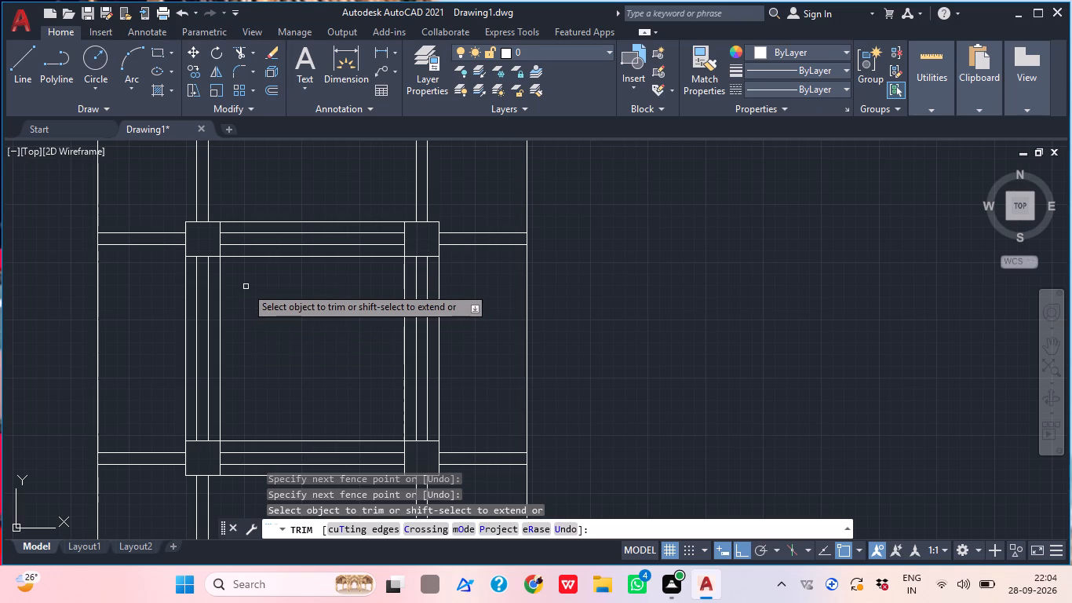
pyautogui.moveTo(257, 293); pyautogui.dragTo(247, 315, button='middle')
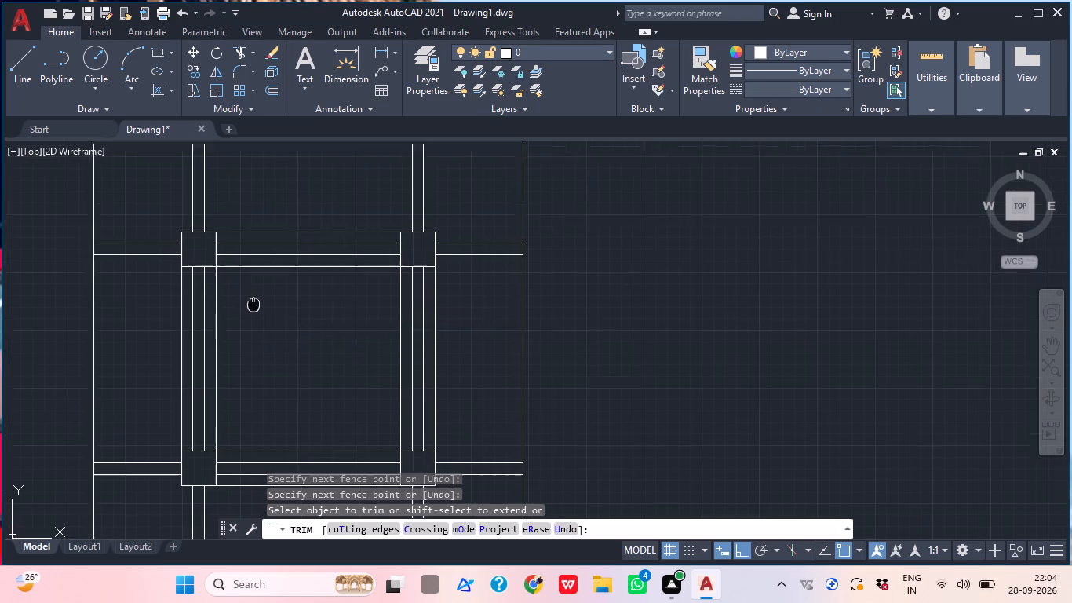
pyautogui.moveTo(247, 315); pyautogui.dragTo(237, 331, button='middle')
pyautogui.moveTo(326, 336); pyautogui.dragTo(303, 331, button='middle')
pyautogui.scroll(-1, 303, 331)
pyautogui.moveTo(292, 342); pyautogui.dragTo(299, 288, button='middle')
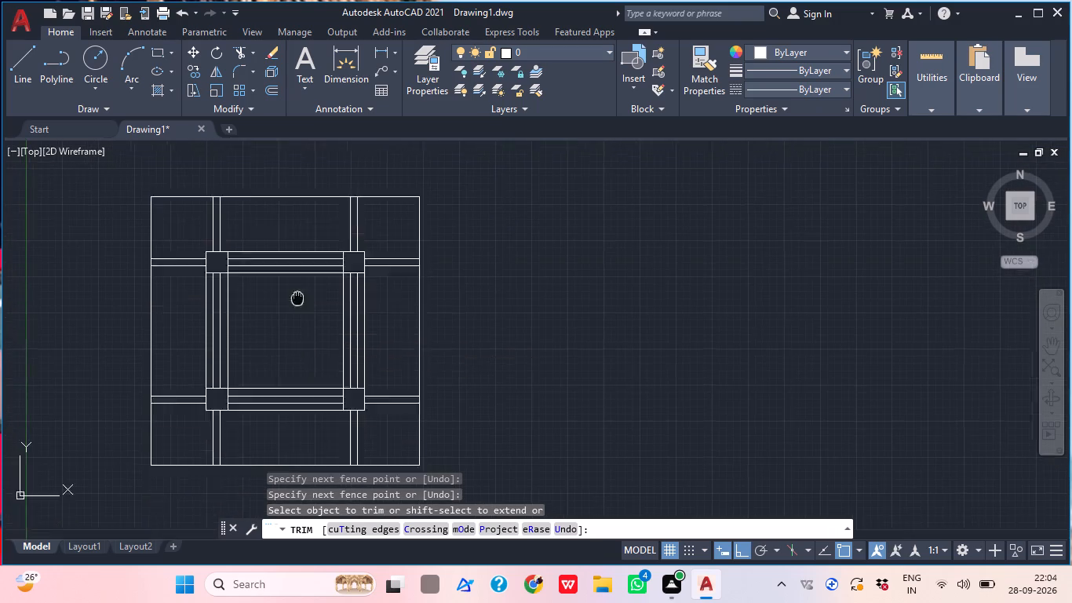
pyautogui.moveTo(299, 288); pyautogui.dragTo(304, 269, button='middle')
pyautogui.scroll(2, 294, 400)
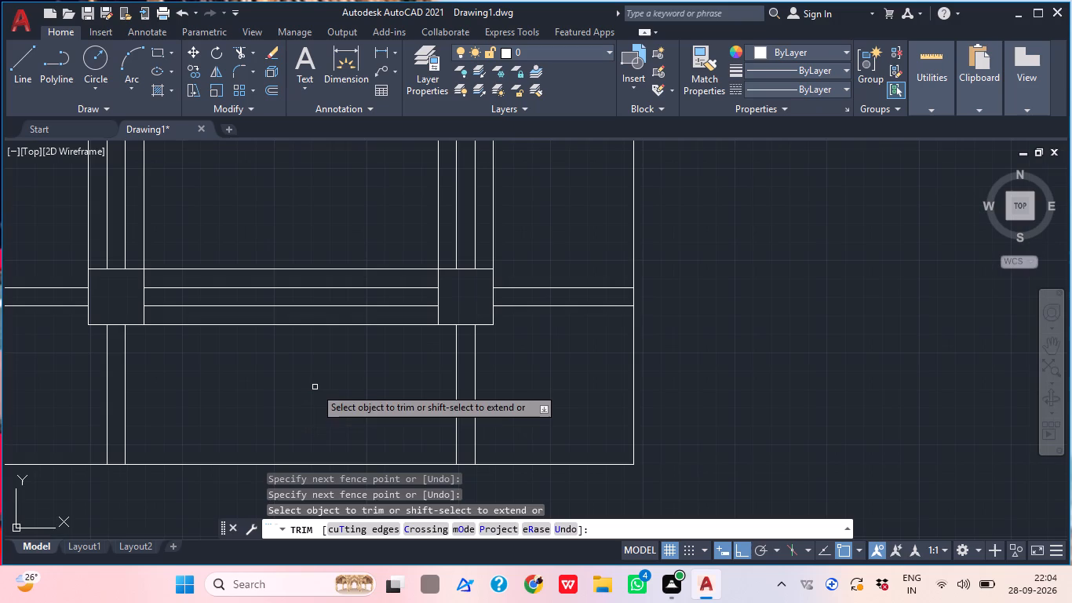
pyautogui.moveTo(318, 384); pyautogui.dragTo(286, 423, button='middle')
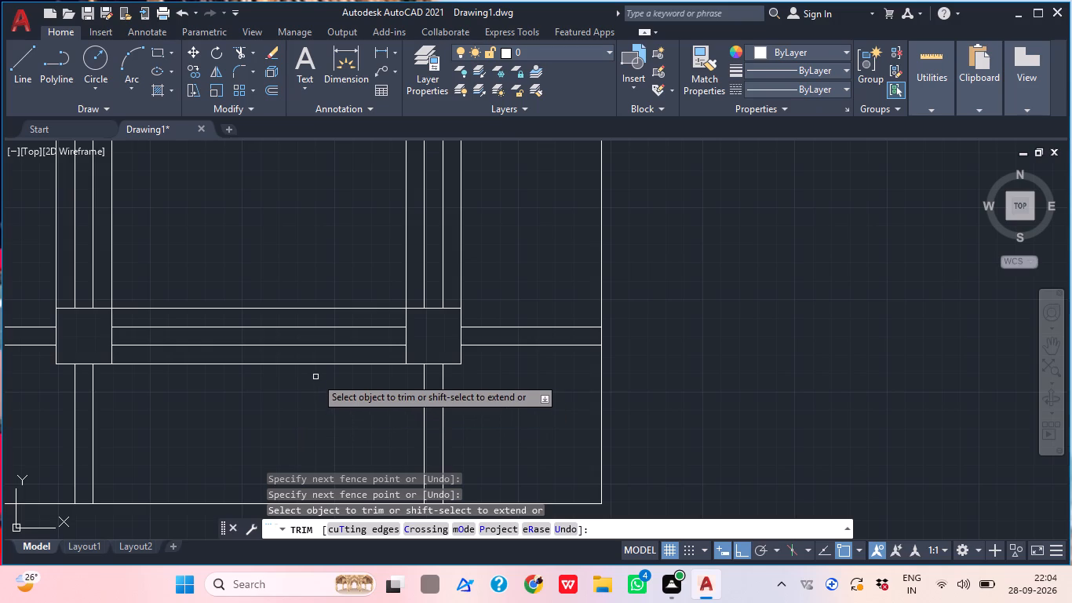
pyautogui.scroll(-3, 314, 377)
pyautogui.moveTo(308, 285); pyautogui.dragTo(285, 371, button='middle')
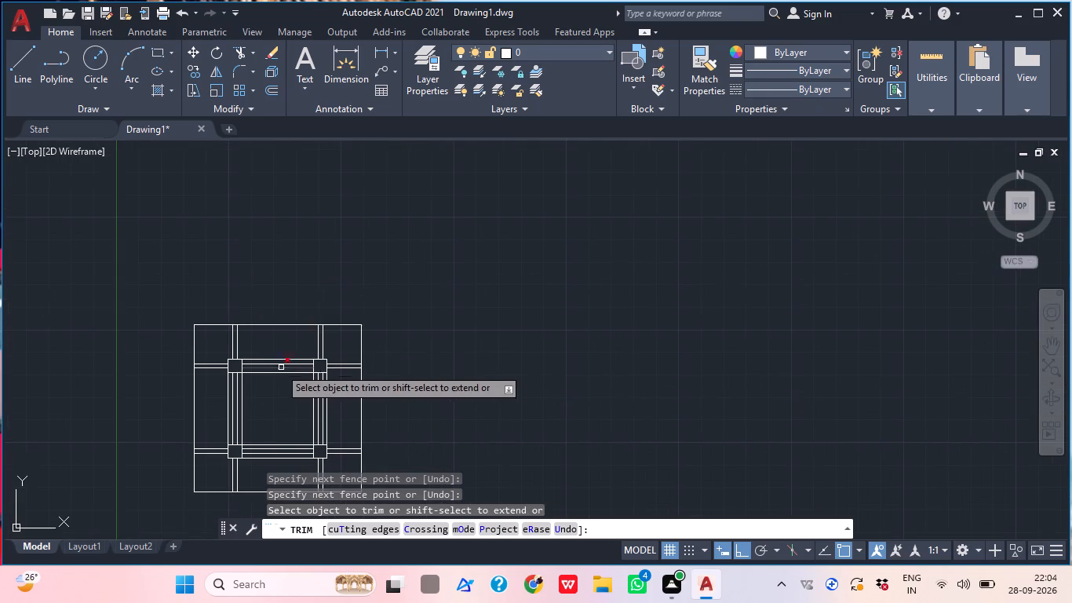
pyautogui.scroll(1, 267, 356)
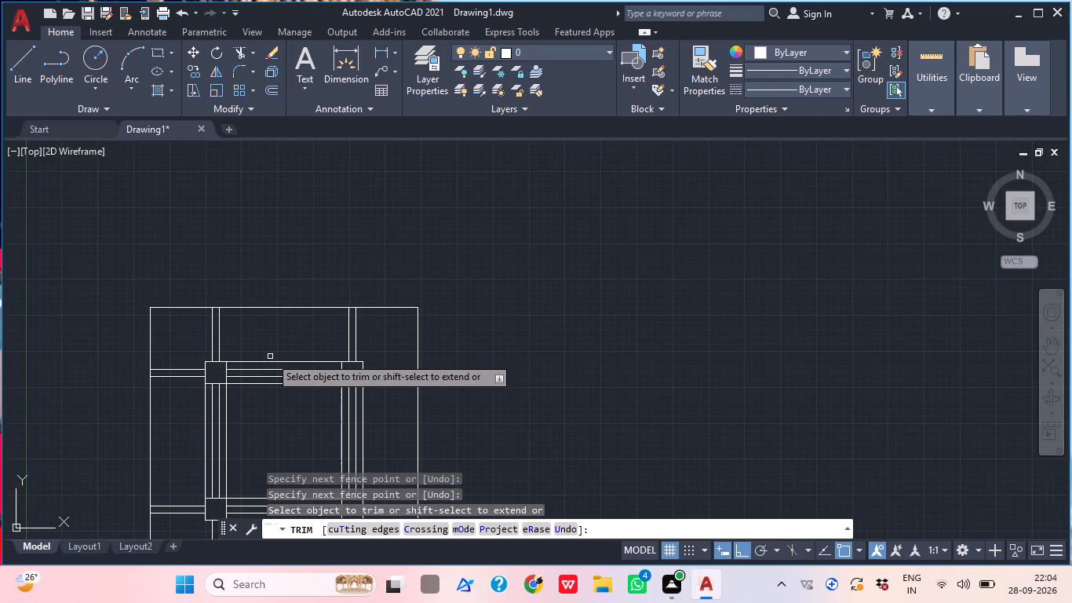
pyautogui.middleClick(221, 337)
pyautogui.scroll(2, 227, 334)
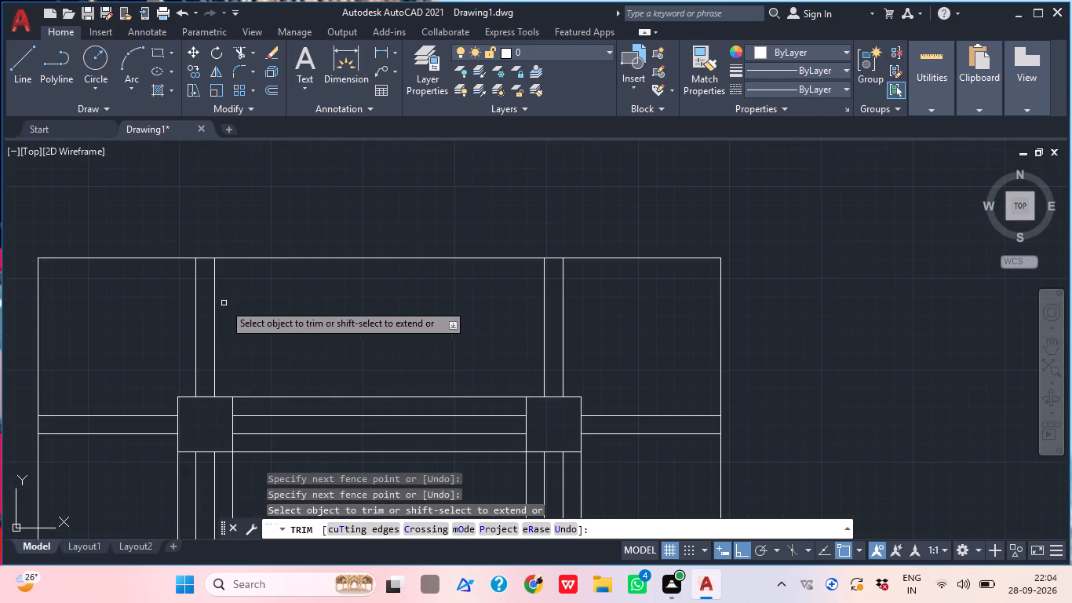
pyautogui.moveTo(224, 303); pyautogui.dragTo(224, 323, button='middle')
pyautogui.scroll(1, 224, 323)
pyautogui.scroll(-1, 228, 323)
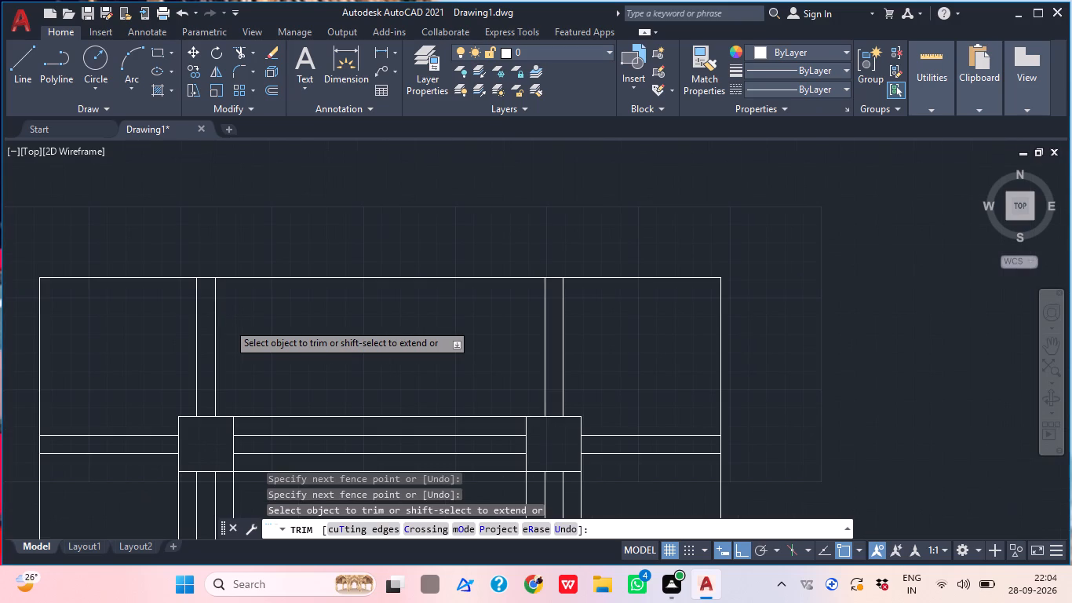
pyautogui.scroll(-1, 248, 339)
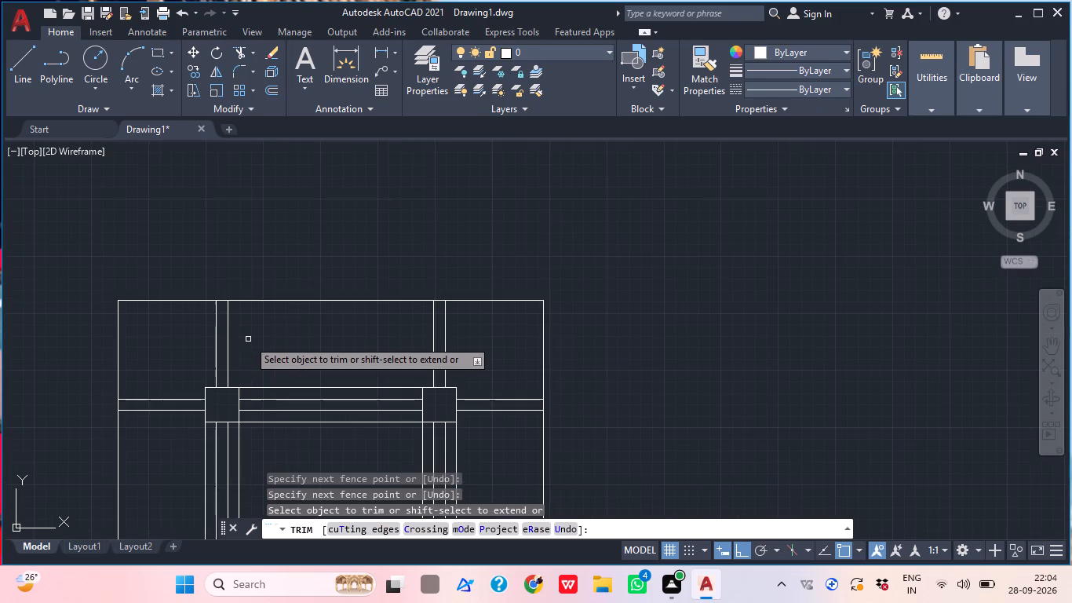
pyautogui.moveTo(258, 344); pyautogui.dragTo(272, 314, button='middle')
pyautogui.moveTo(283, 377); pyautogui.dragTo(286, 363, button='middle')
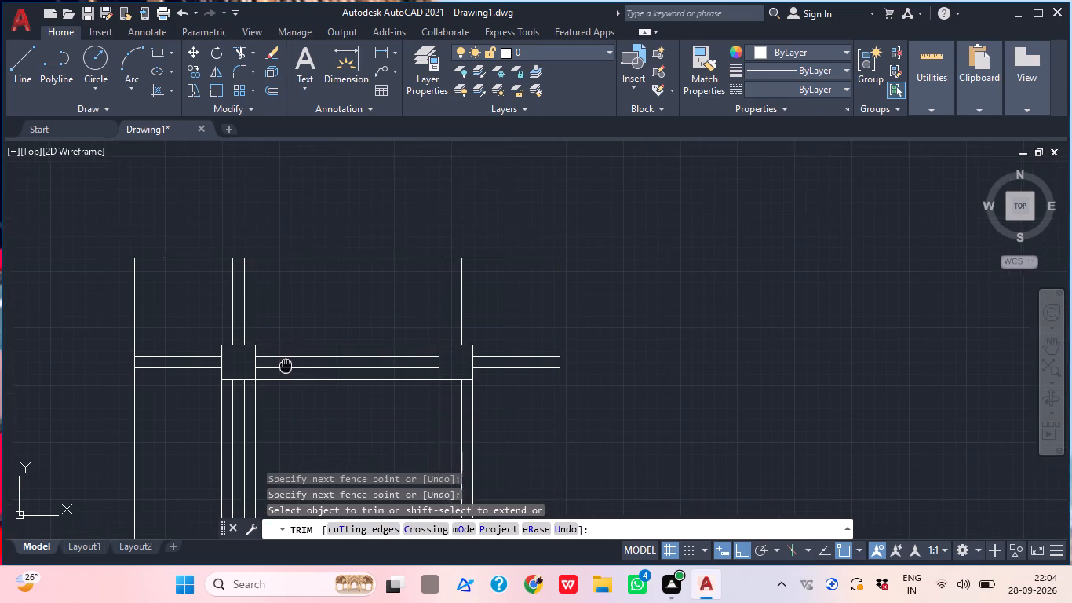
pyautogui.moveTo(286, 363); pyautogui.dragTo(288, 356, button='middle')
pyautogui.scroll(-1, 283, 366)
pyautogui.moveTo(285, 432); pyautogui.dragTo(258, 404, button='middle')
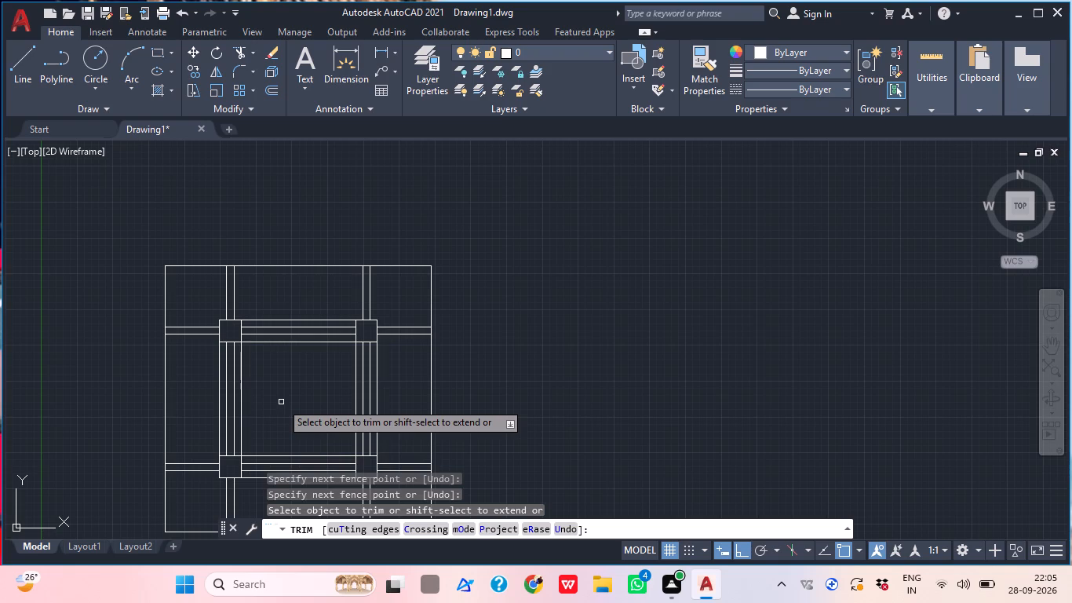
pyautogui.press('Escape')
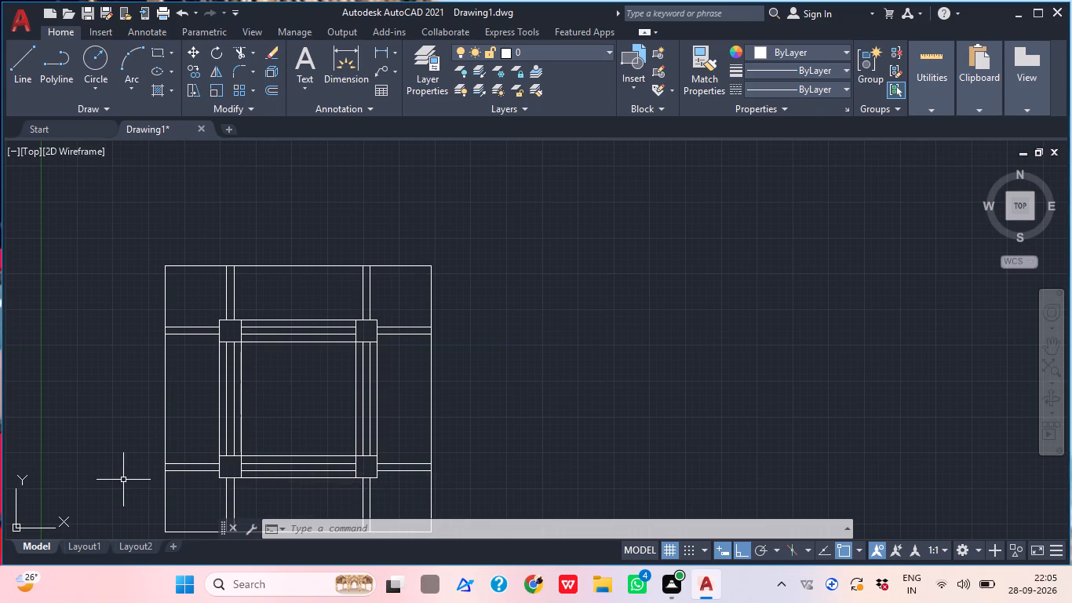
# Load the ISO dash linetype ACAD_ISO02W100 from acadiso.lin into the drawing.
pyautogui.scroll(2, 252, 418)
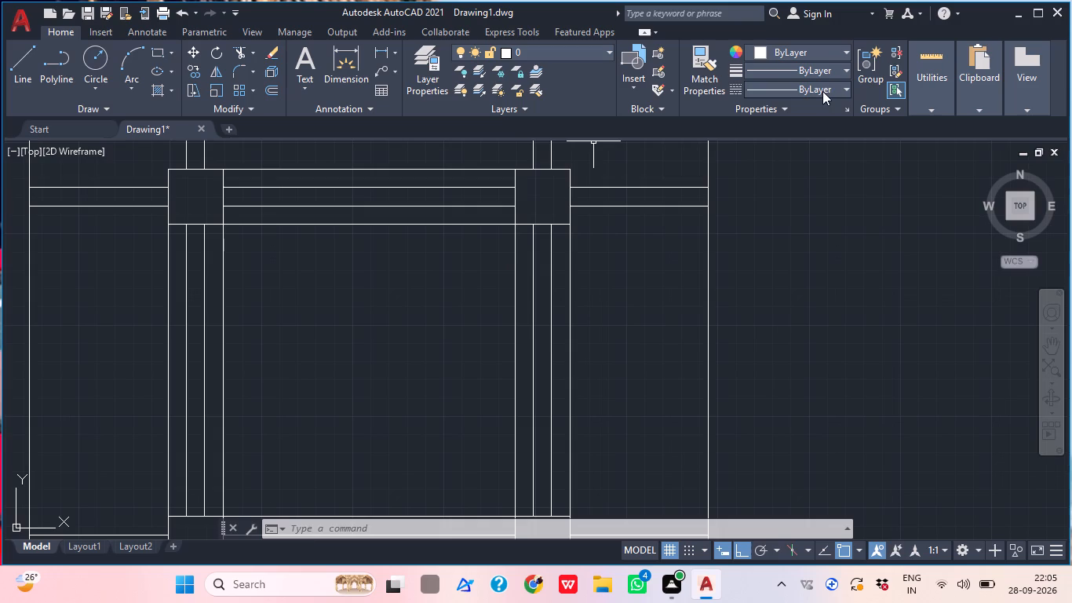
pyautogui.click(839, 86)
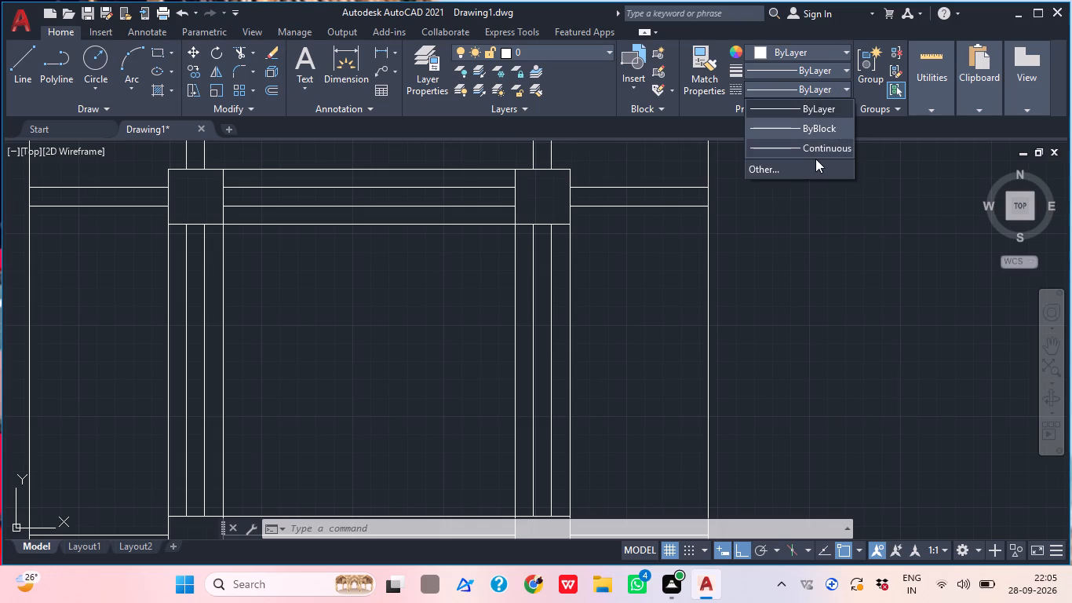
pyautogui.click(814, 161)
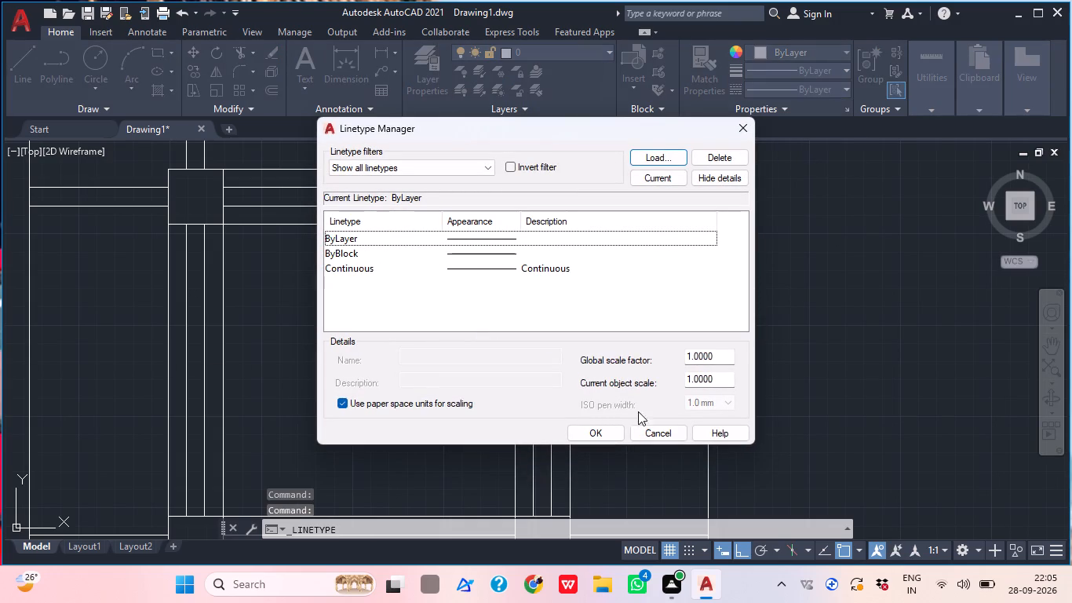
pyautogui.click(647, 167)
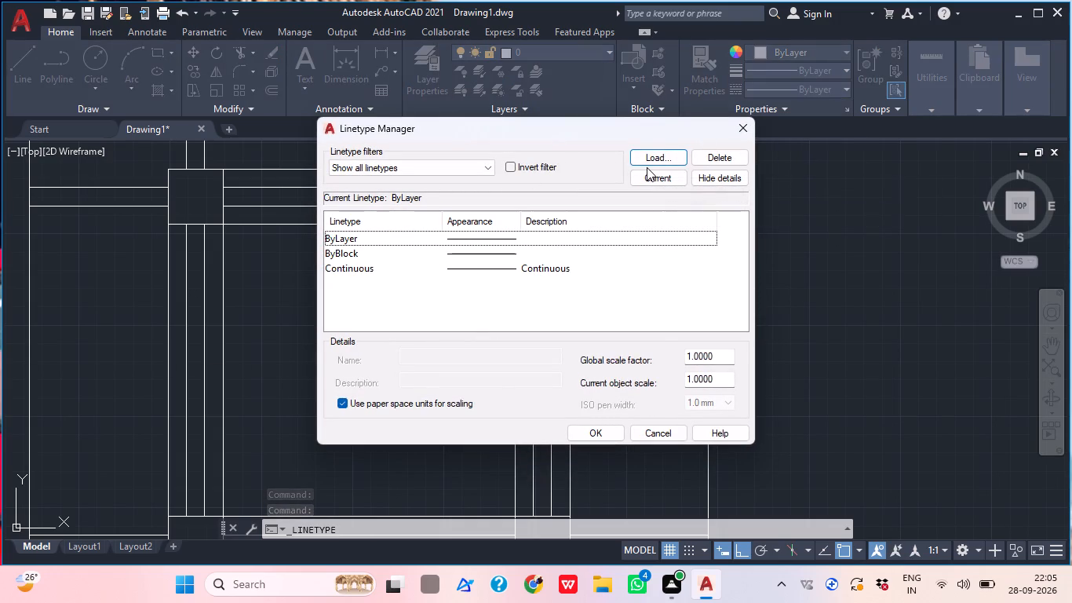
pyautogui.click(654, 160)
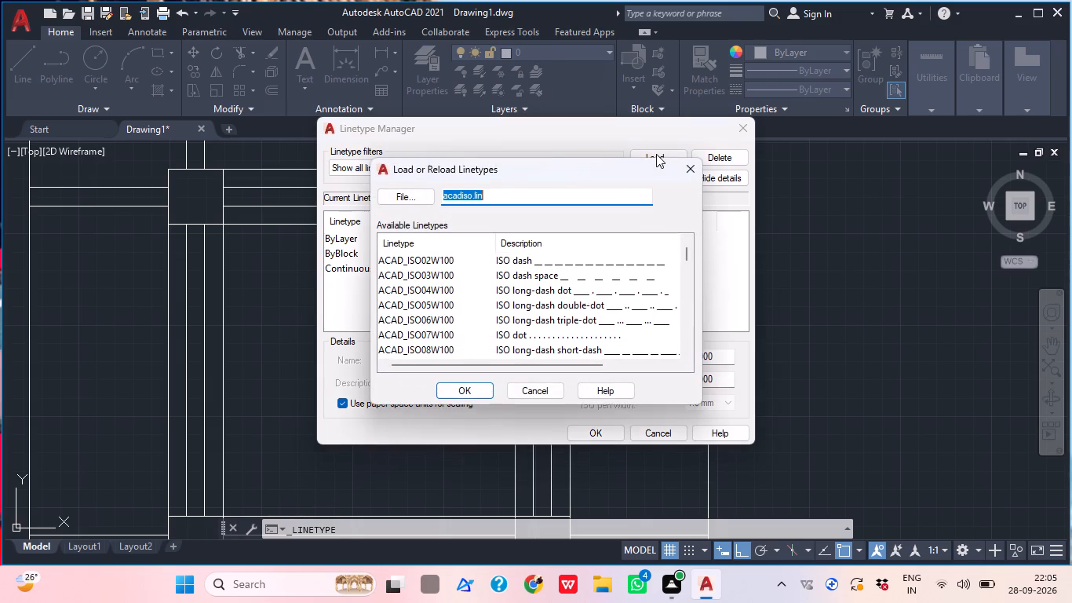
pyautogui.click(569, 263)
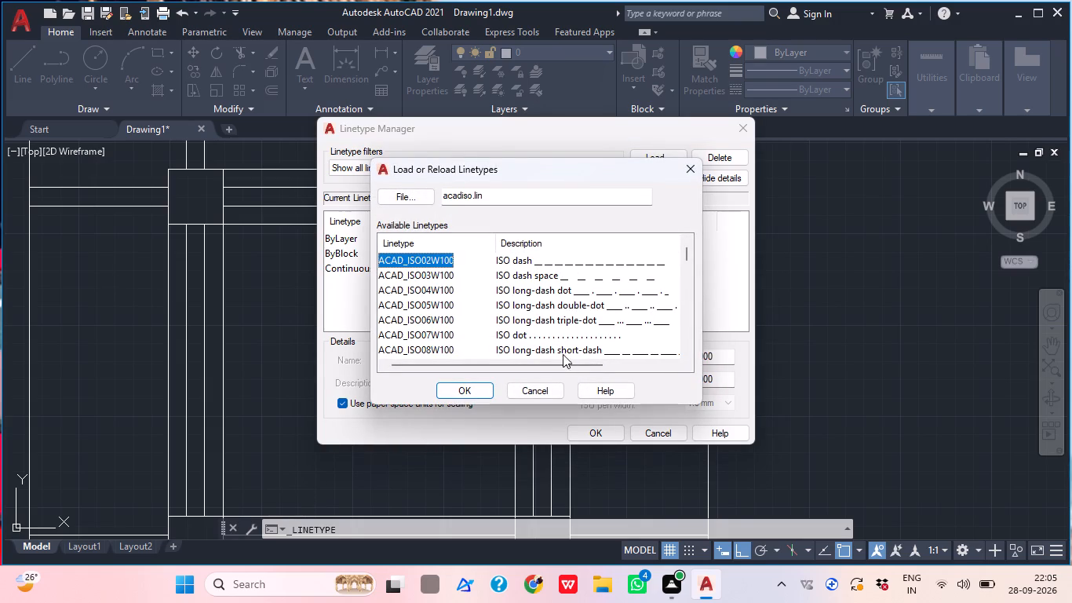
pyautogui.click(487, 385)
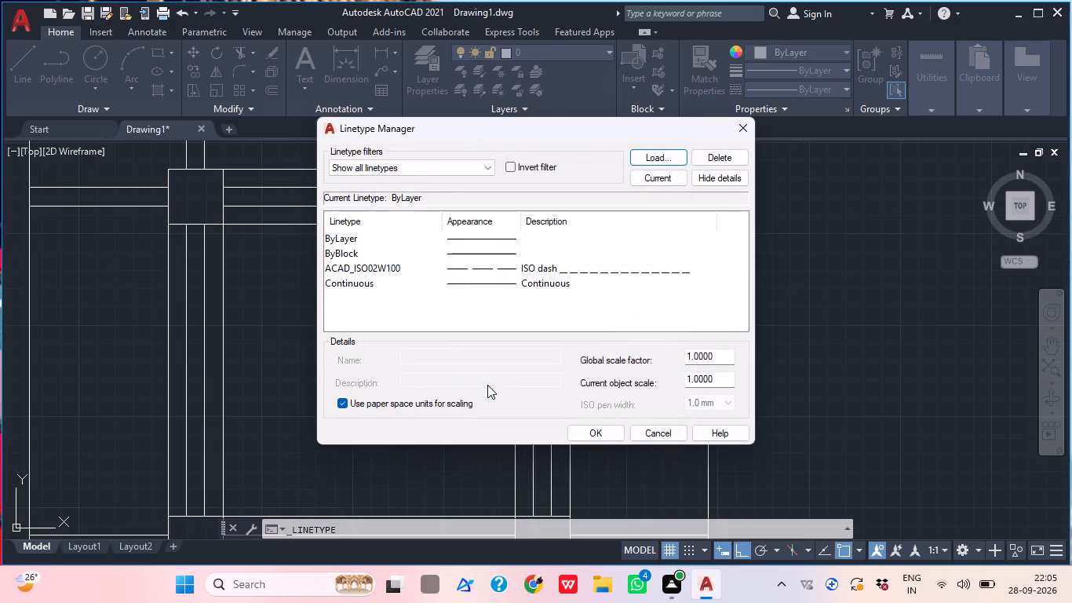
pyautogui.click(596, 438)
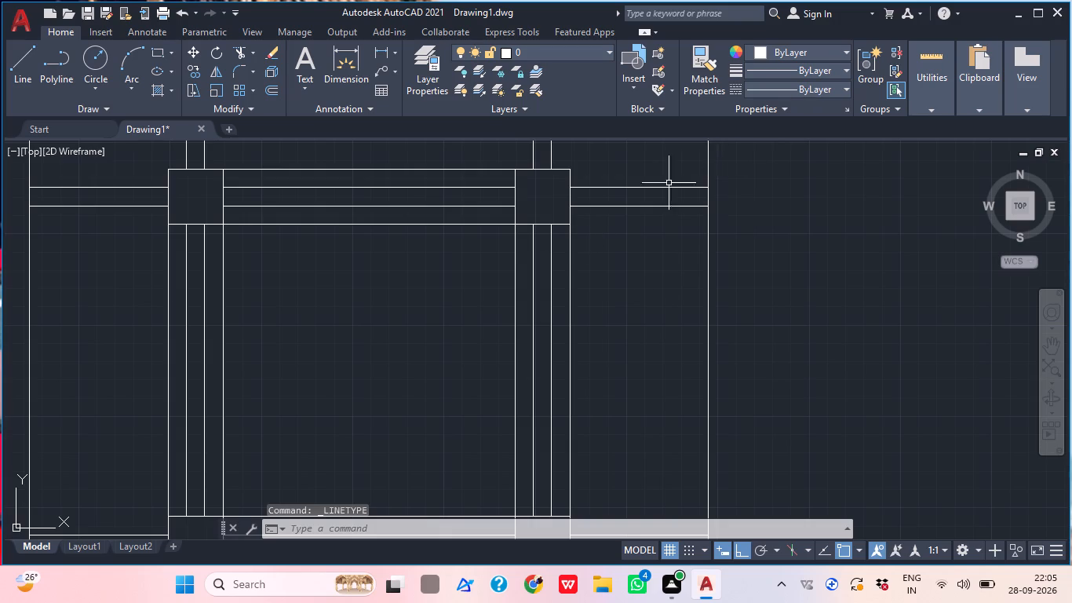
# Assign the ACAD_ISO02W100 linetype to the inner frame's outermost right vertical line and check its dashes up close.
pyautogui.click(571, 272)
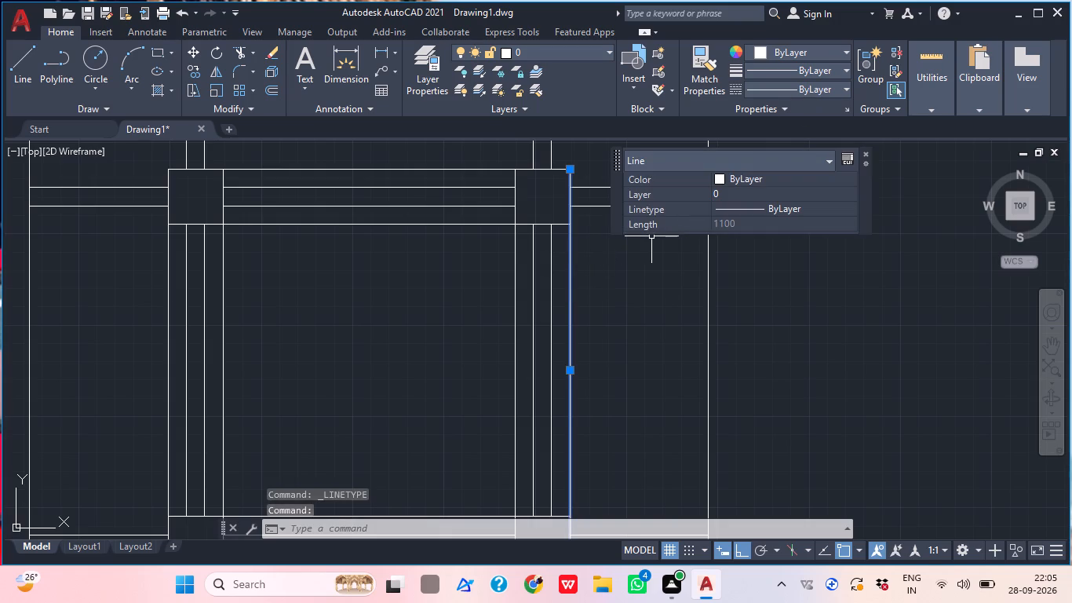
pyautogui.click(848, 87)
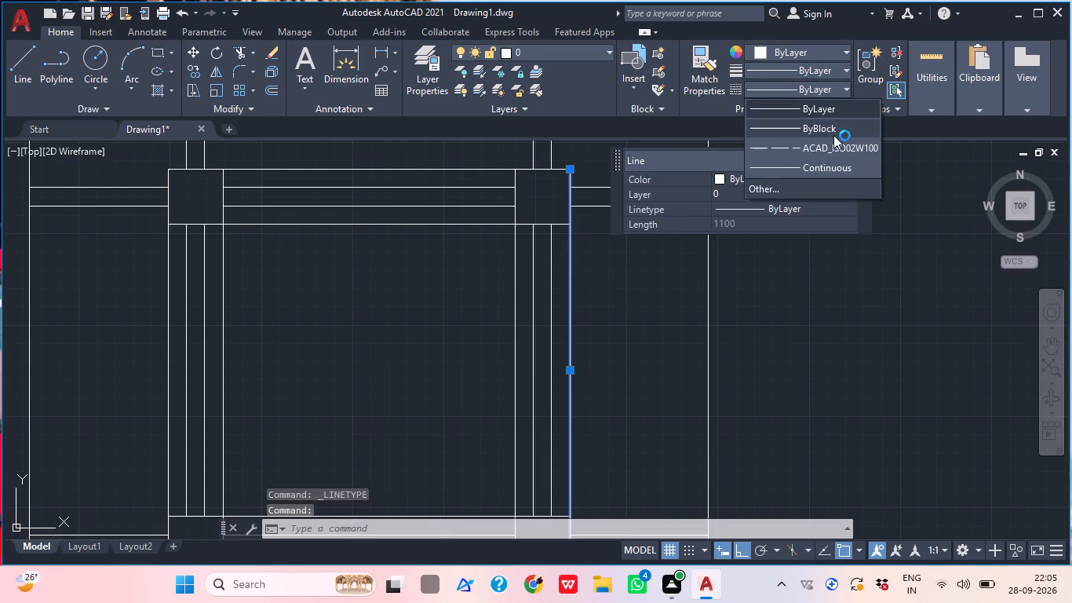
pyautogui.click(822, 154)
pyautogui.scroll(-1, 667, 280)
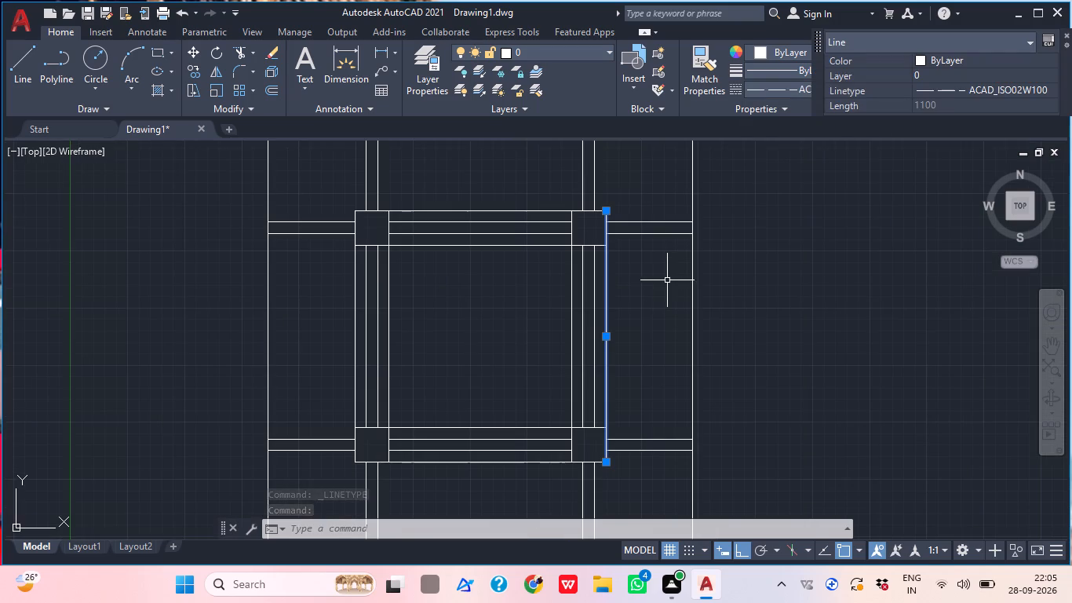
pyautogui.press('Escape')
pyautogui.scroll(2, 613, 323)
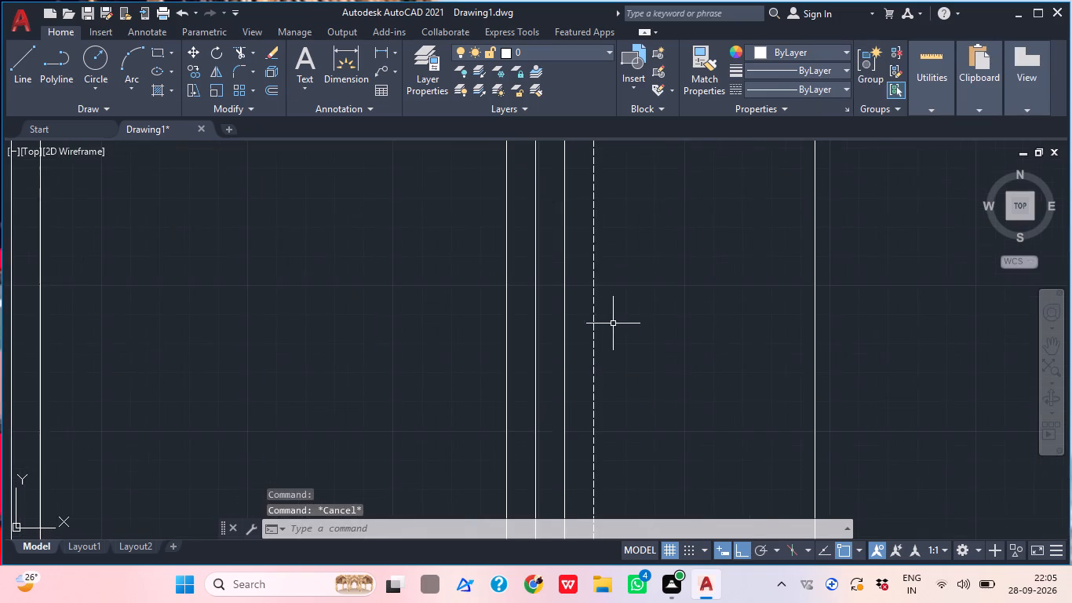
pyautogui.moveTo(611, 332); pyautogui.dragTo(598, 335, button='middle')
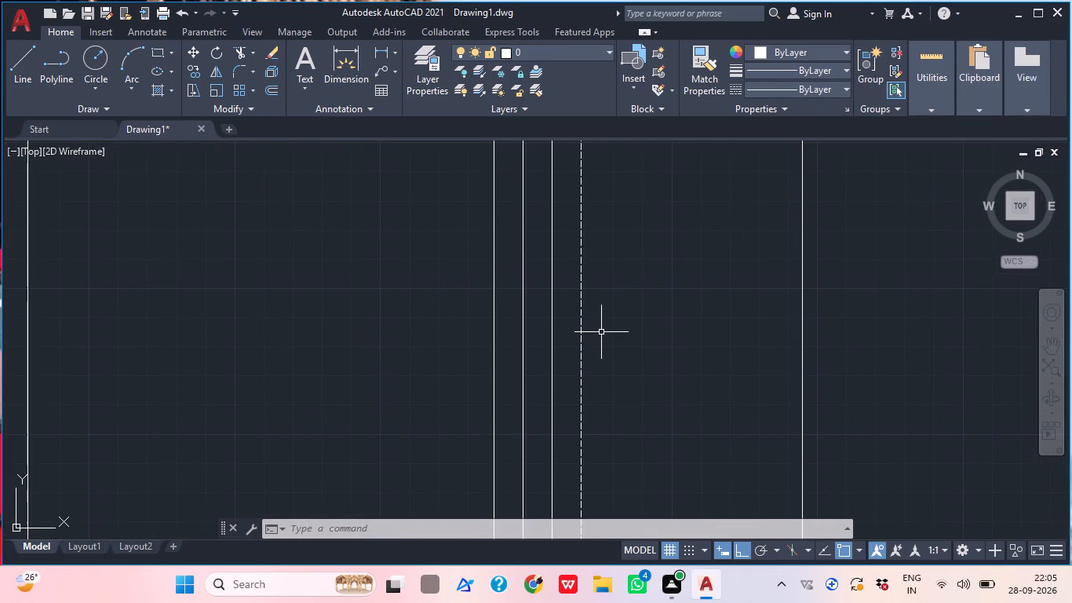
pyautogui.scroll(1, 601, 332)
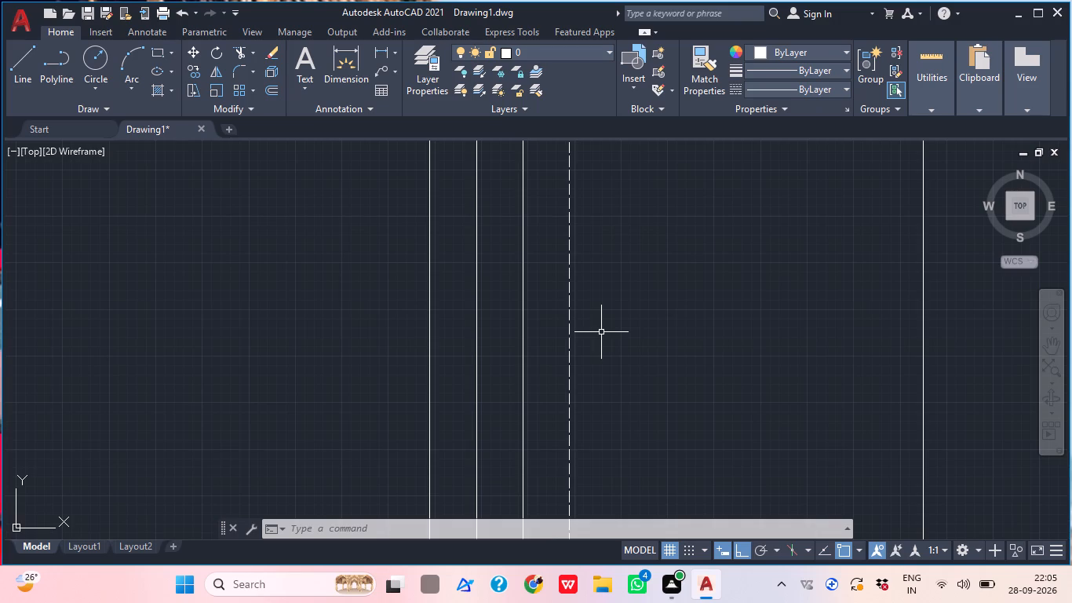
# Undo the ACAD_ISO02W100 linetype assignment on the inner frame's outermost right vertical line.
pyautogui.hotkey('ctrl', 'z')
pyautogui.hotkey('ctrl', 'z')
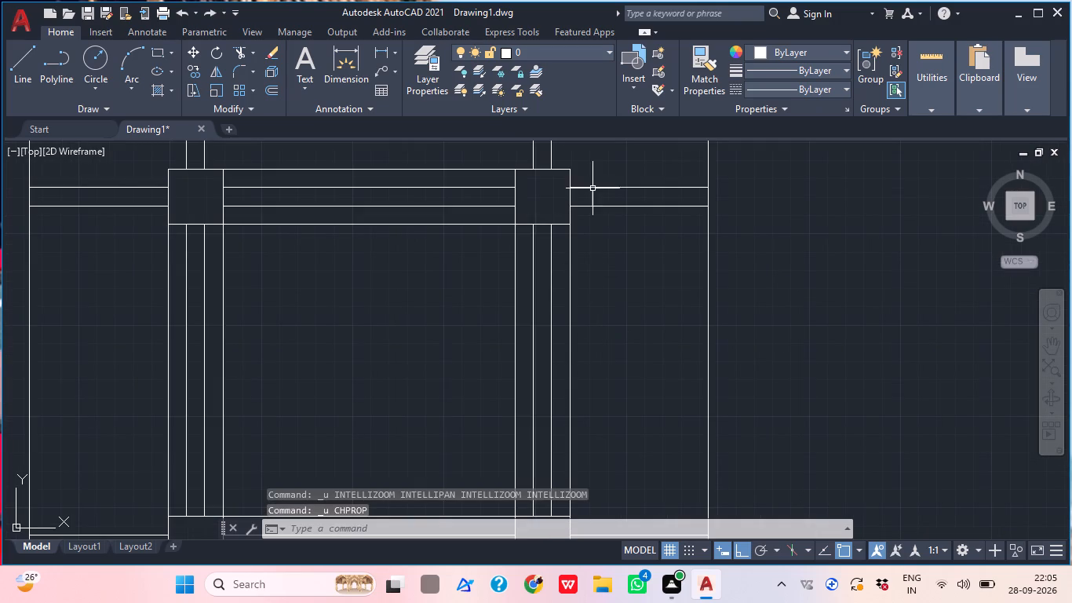
# Load the ISO dash space linetype ACAD_ISO03W100 from acadiso.lin into the drawing.
pyautogui.click(835, 92)
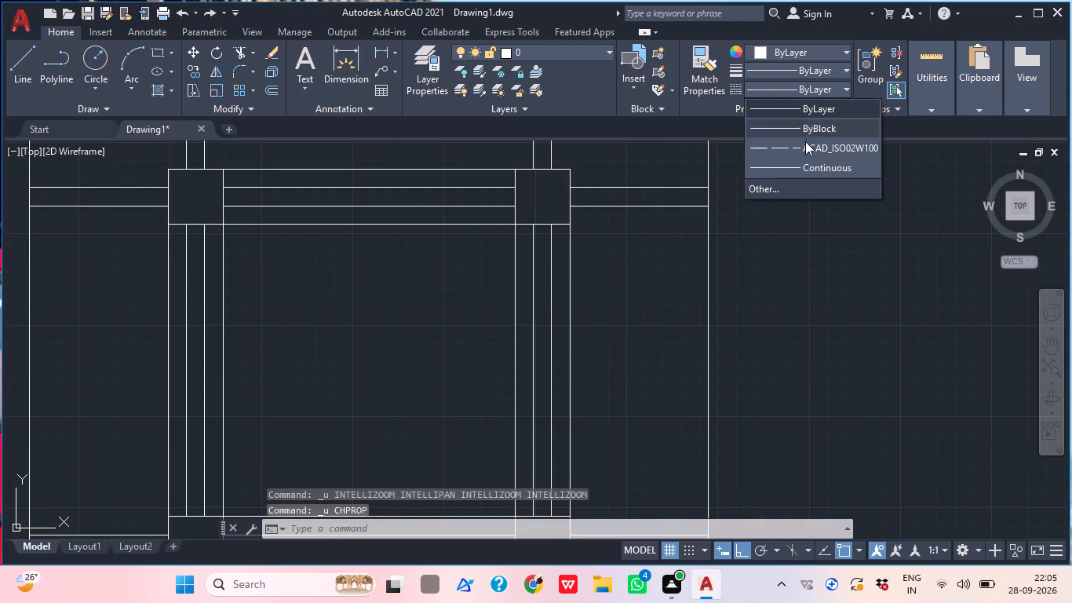
pyautogui.click(786, 180)
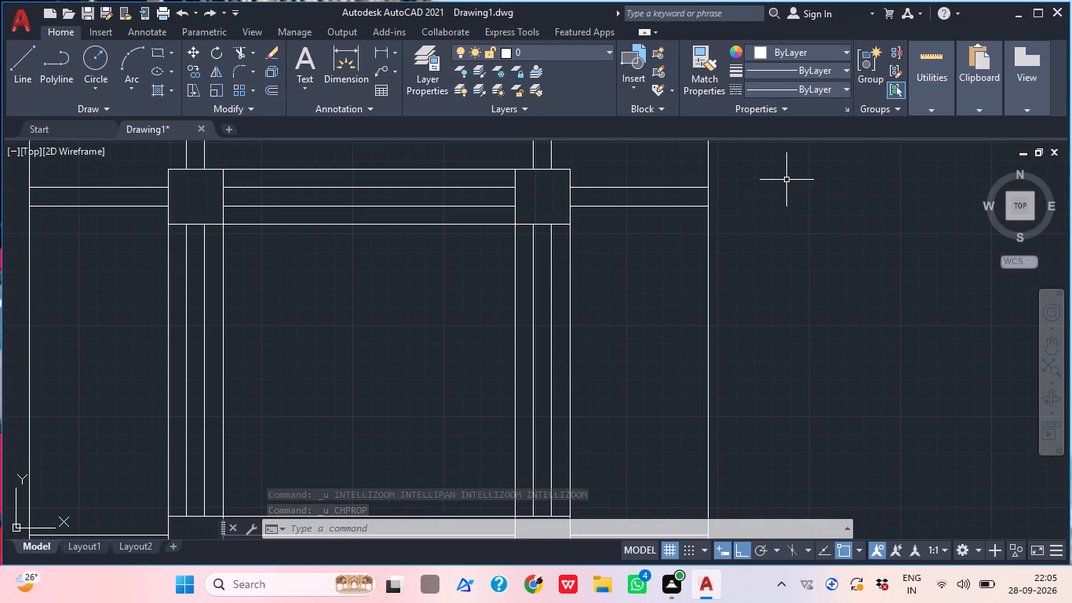
pyautogui.click(848, 87)
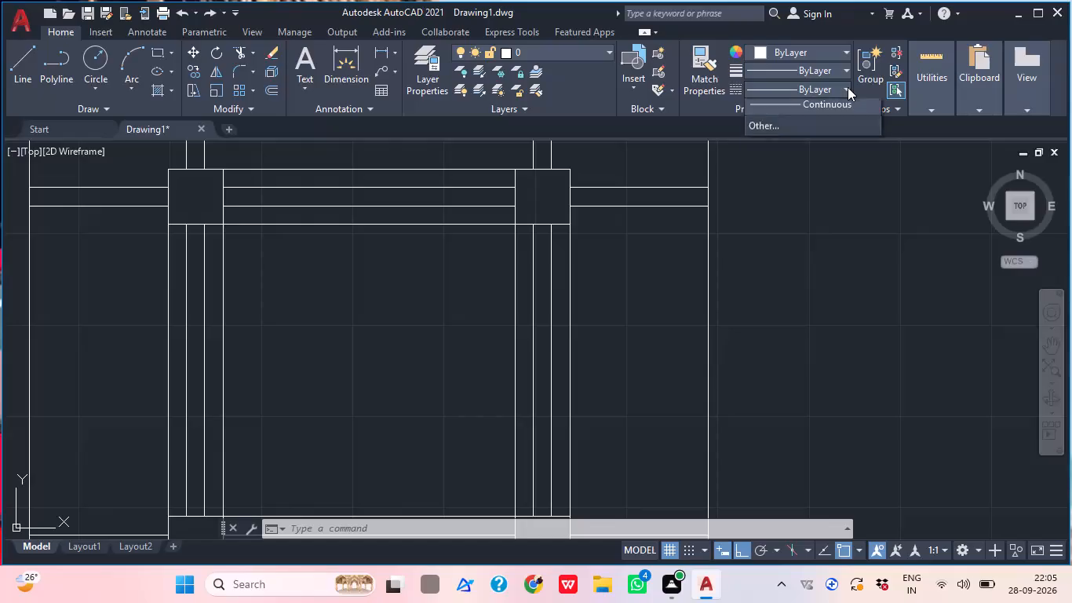
pyautogui.click(771, 186)
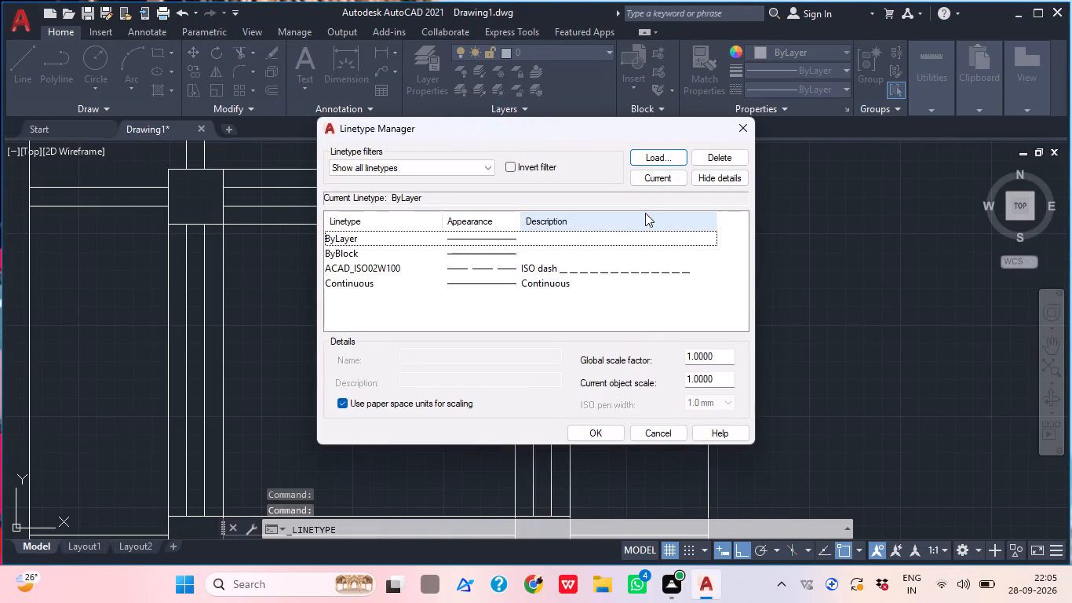
pyautogui.click(670, 157)
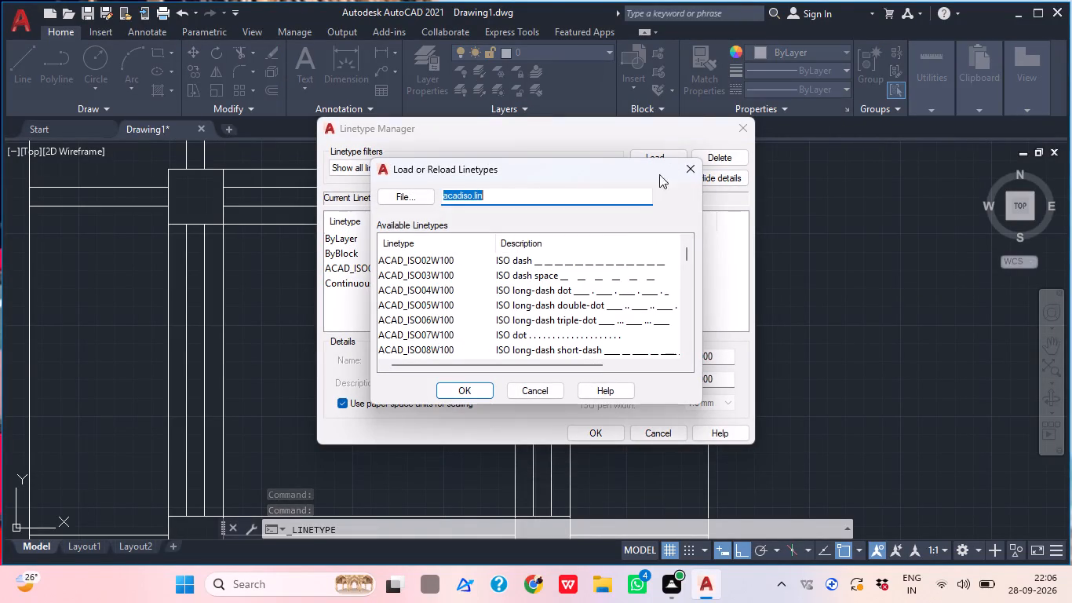
pyautogui.click(584, 279)
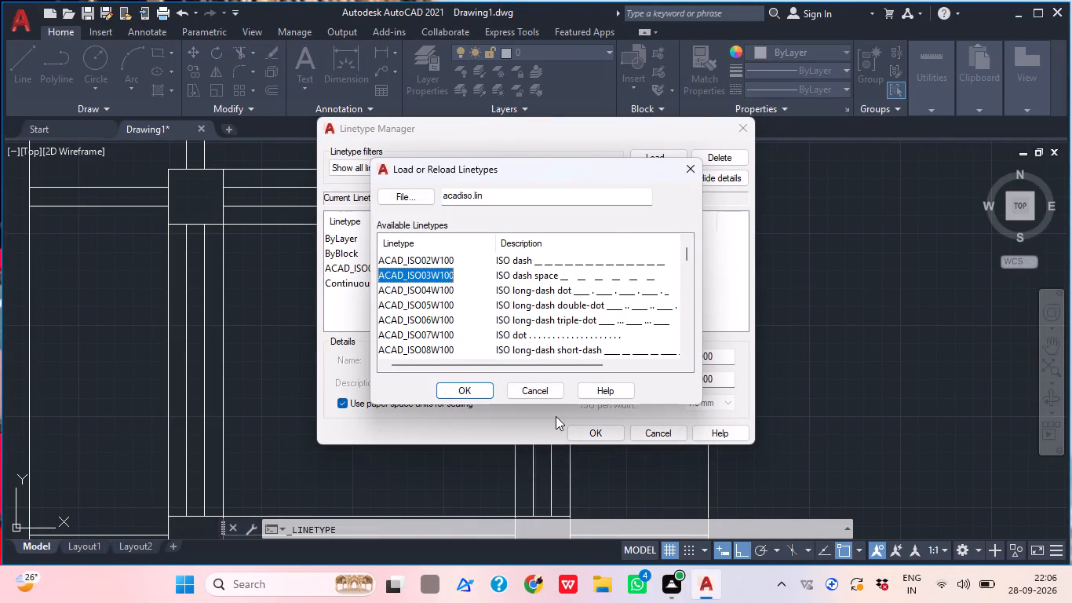
pyautogui.click(476, 382)
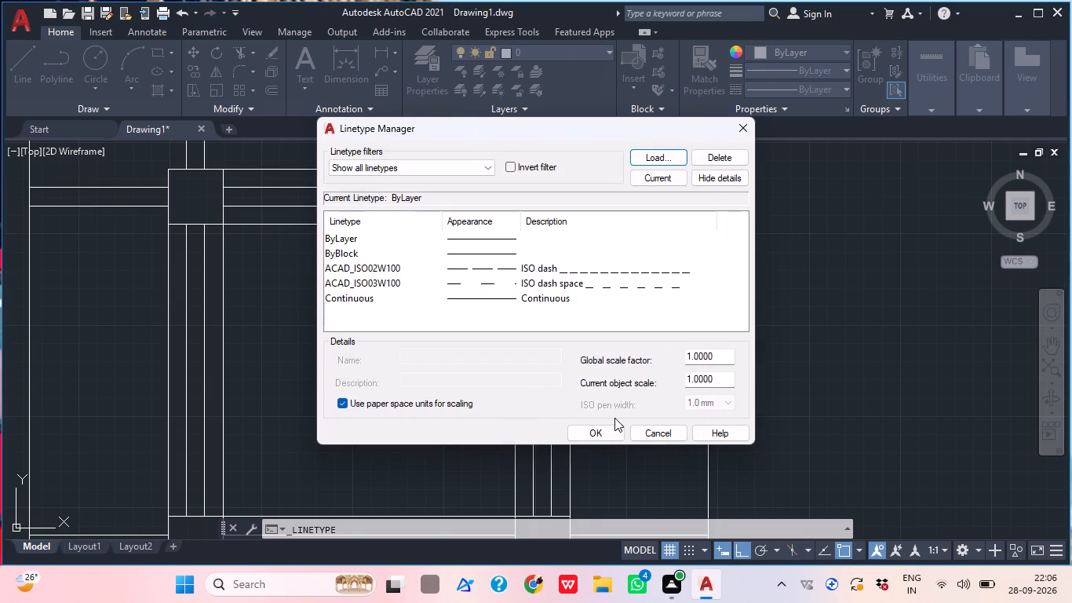
pyautogui.click(603, 426)
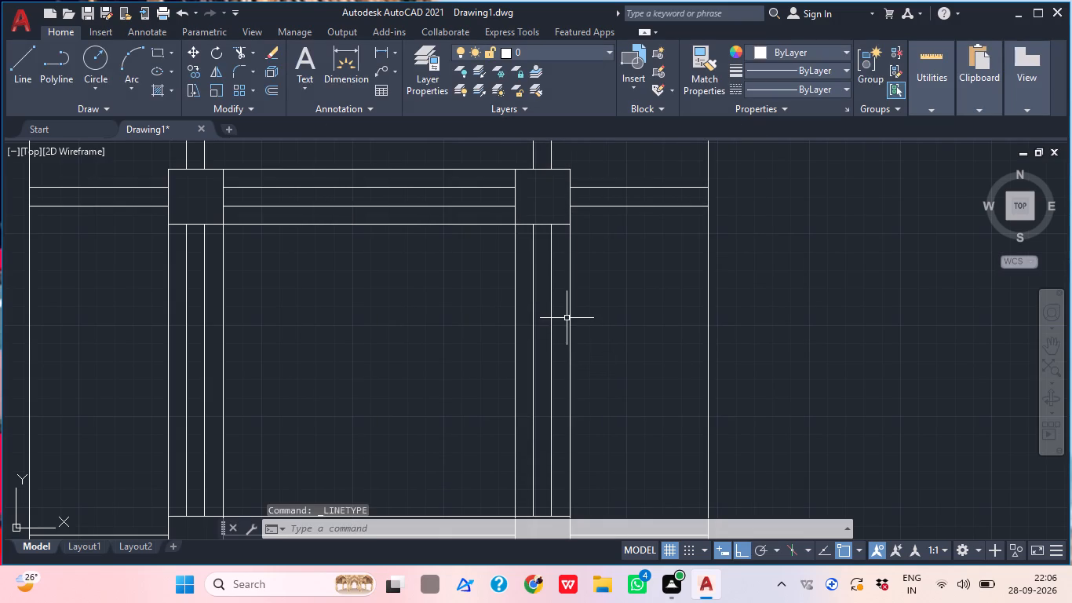
# Assign the ACAD_ISO03W100 linetype to the inner frame's outermost right vertical line.
pyautogui.click(570, 317)
pyautogui.click(825, 88)
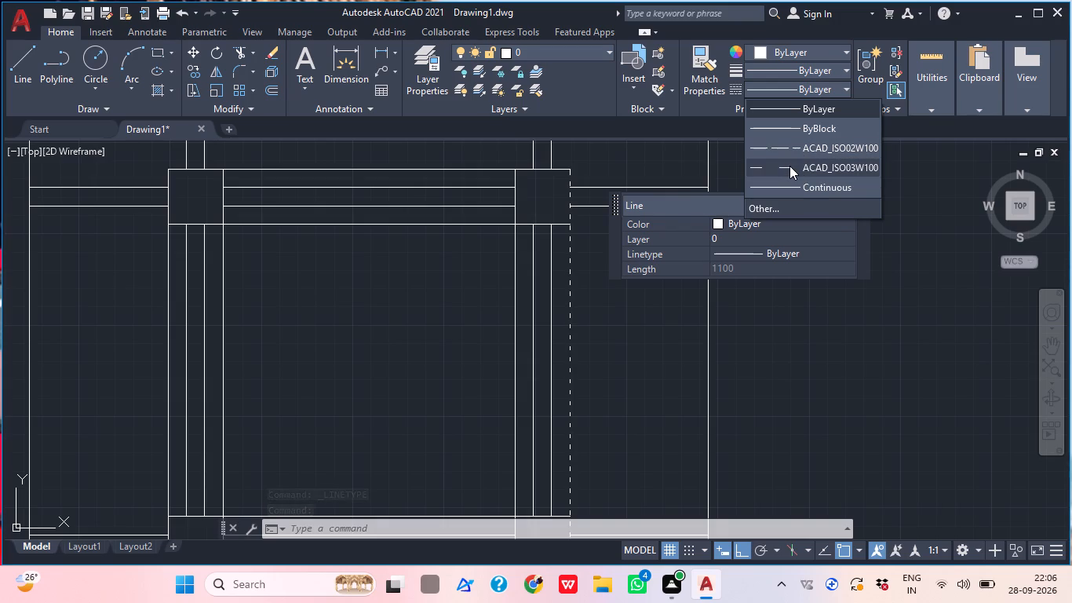
pyautogui.click(789, 166)
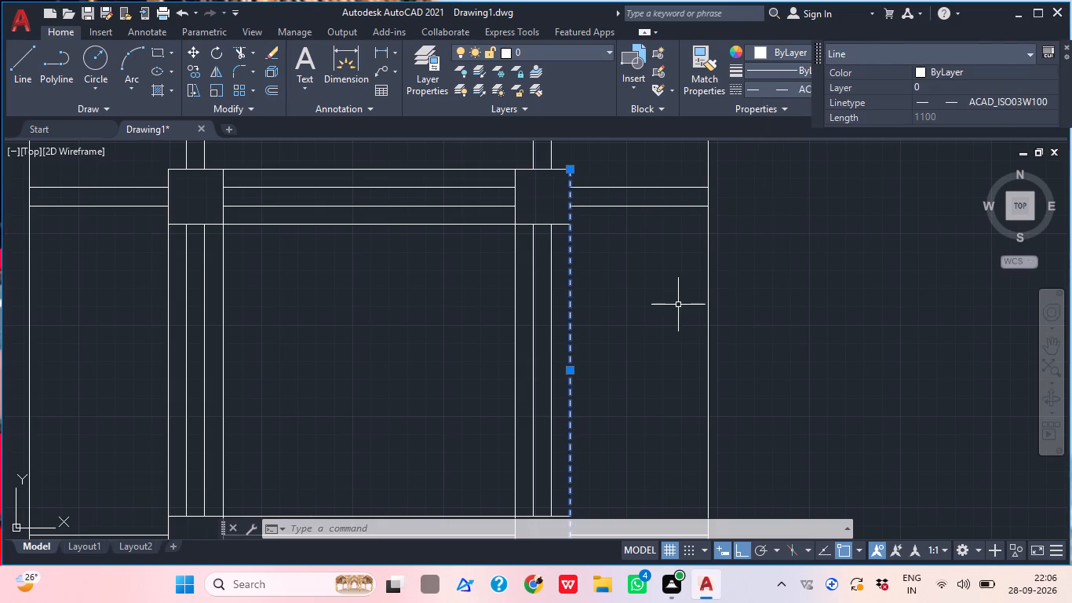
pyautogui.press('Escape')
# Assign the ACAD_ISO03W100 linetype to the inner frame's outermost bottom horizontal line.
pyautogui.scroll(-2, 650, 304)
pyautogui.moveTo(646, 304); pyautogui.dragTo(608, 248, button='middle')
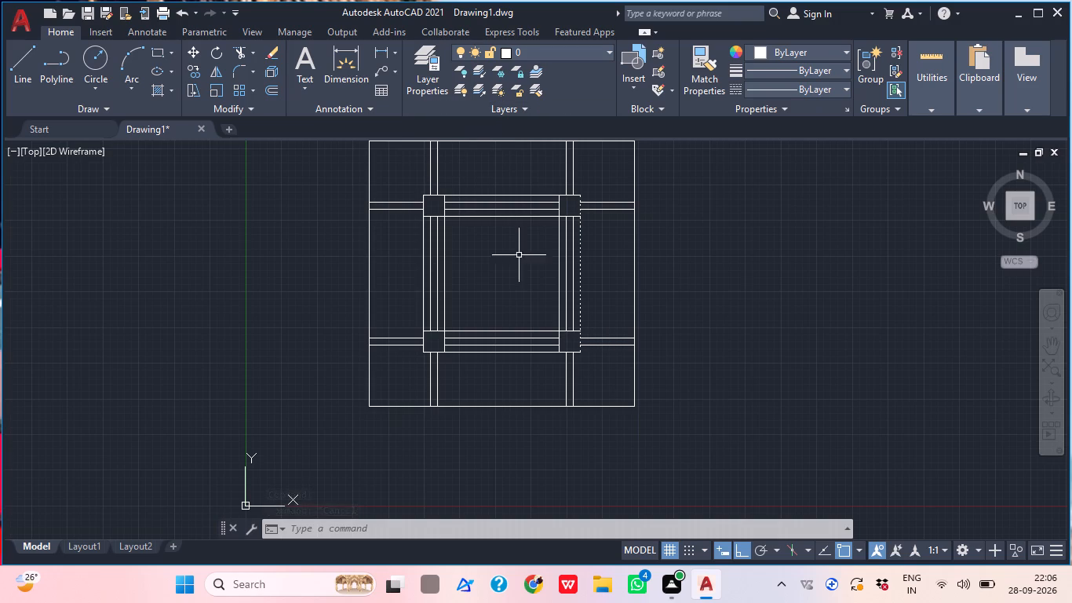
pyautogui.moveTo(590, 343); pyautogui.dragTo(549, 343, button='middle')
pyautogui.scroll(2, 561, 312)
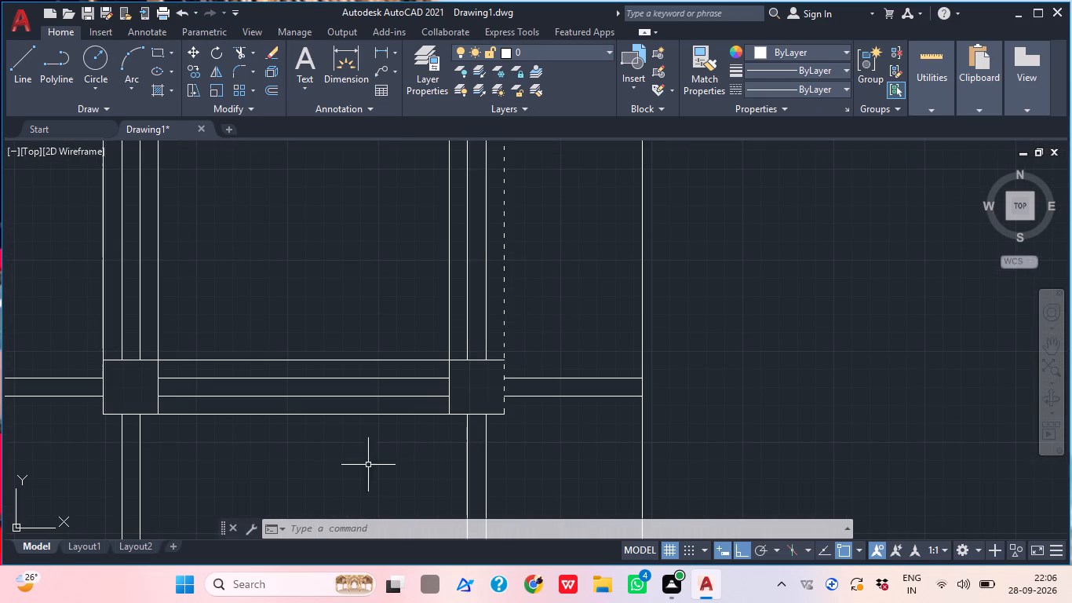
pyautogui.click(317, 414)
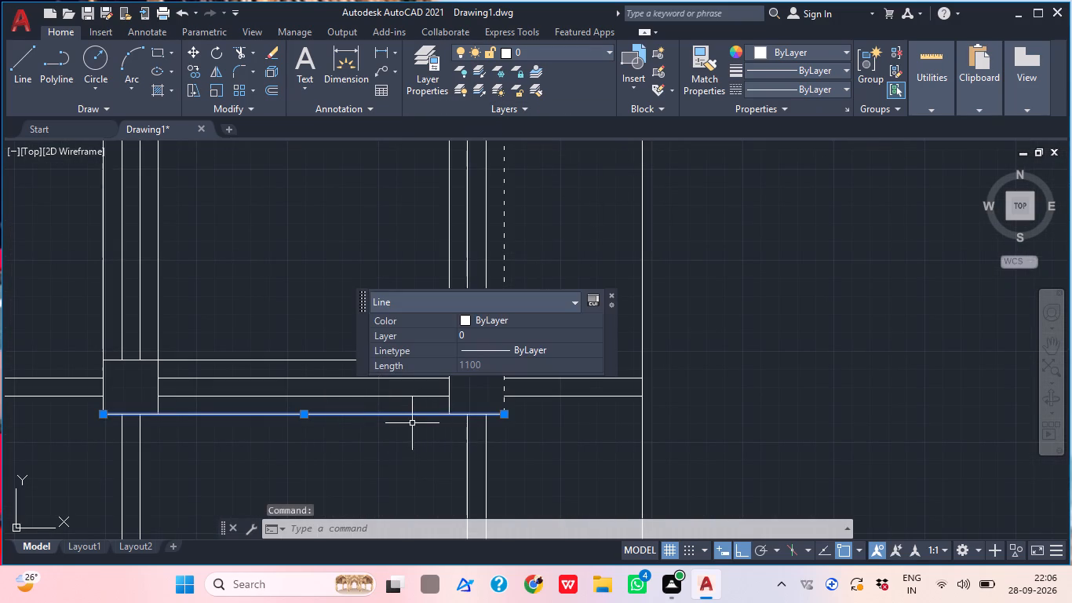
pyautogui.rightClick(410, 423)
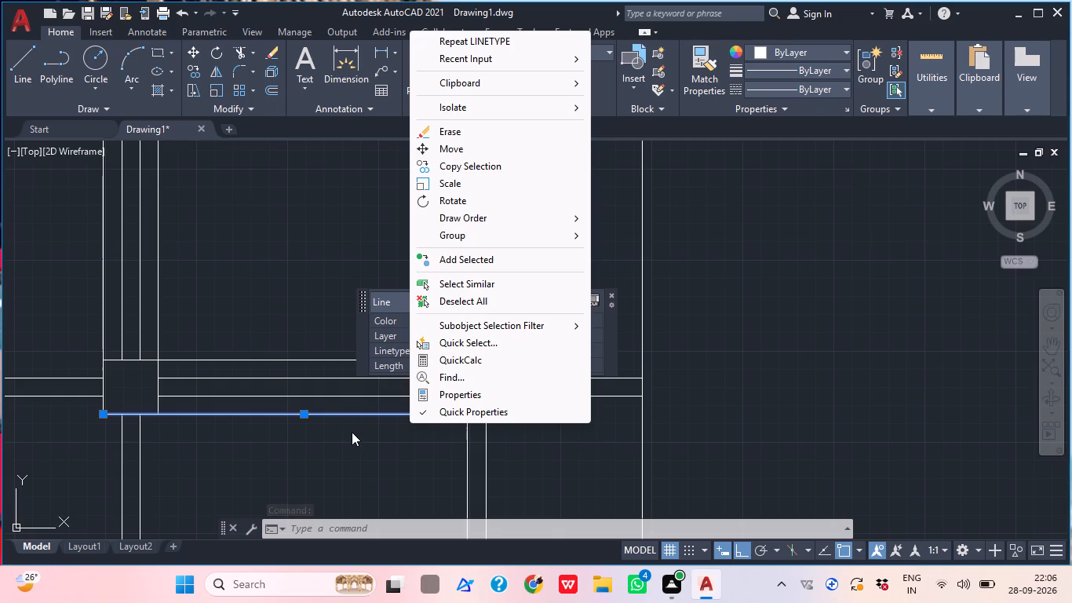
pyautogui.moveTo(352, 433); pyautogui.dragTo(377, 433, button='middle')
pyautogui.click(622, 217)
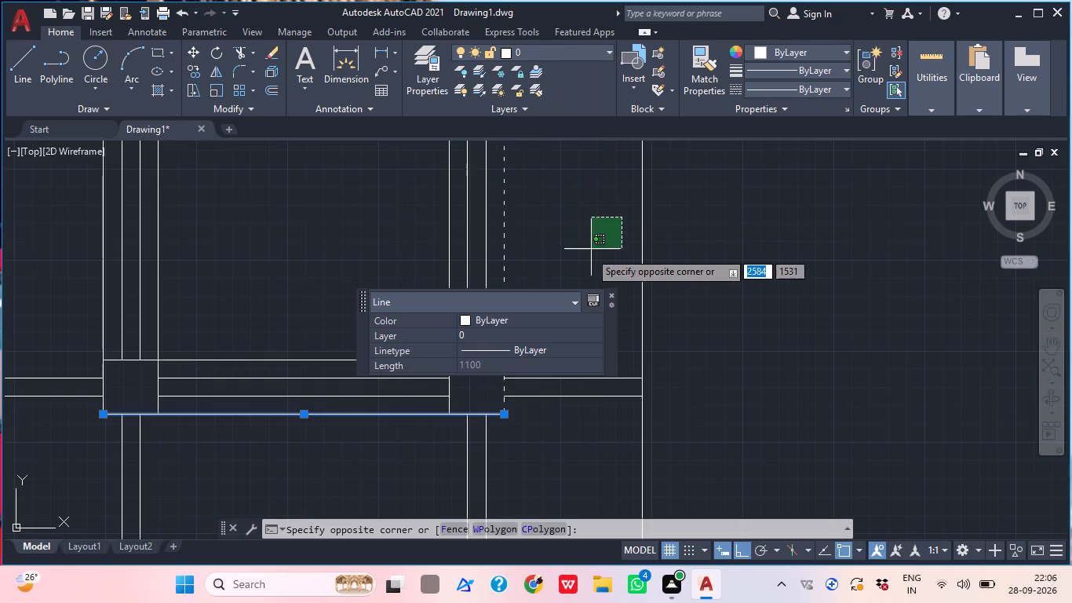
pyautogui.click(589, 251)
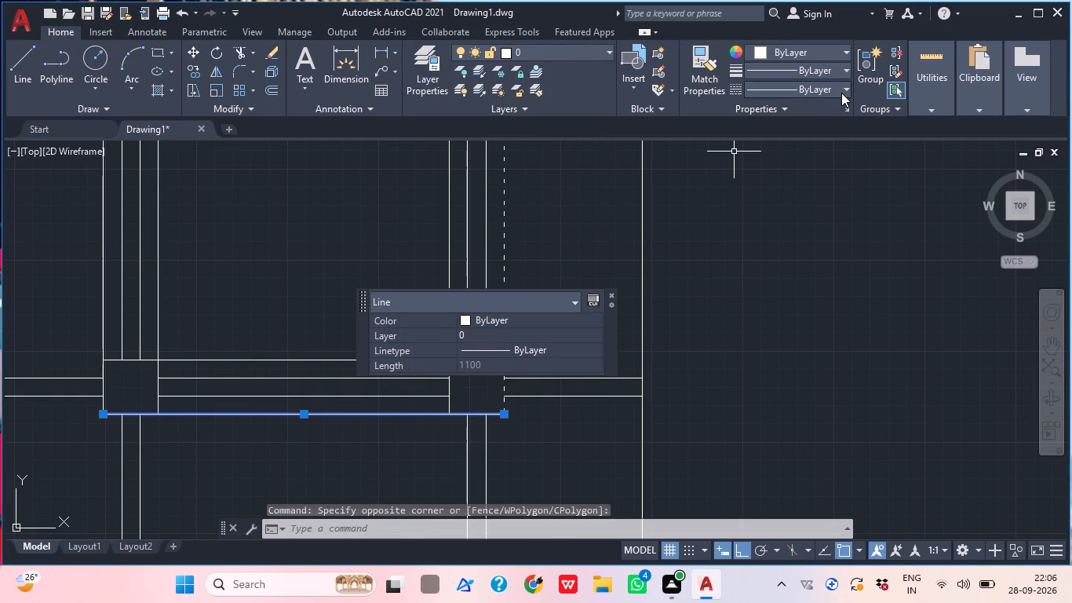
pyautogui.click(841, 93)
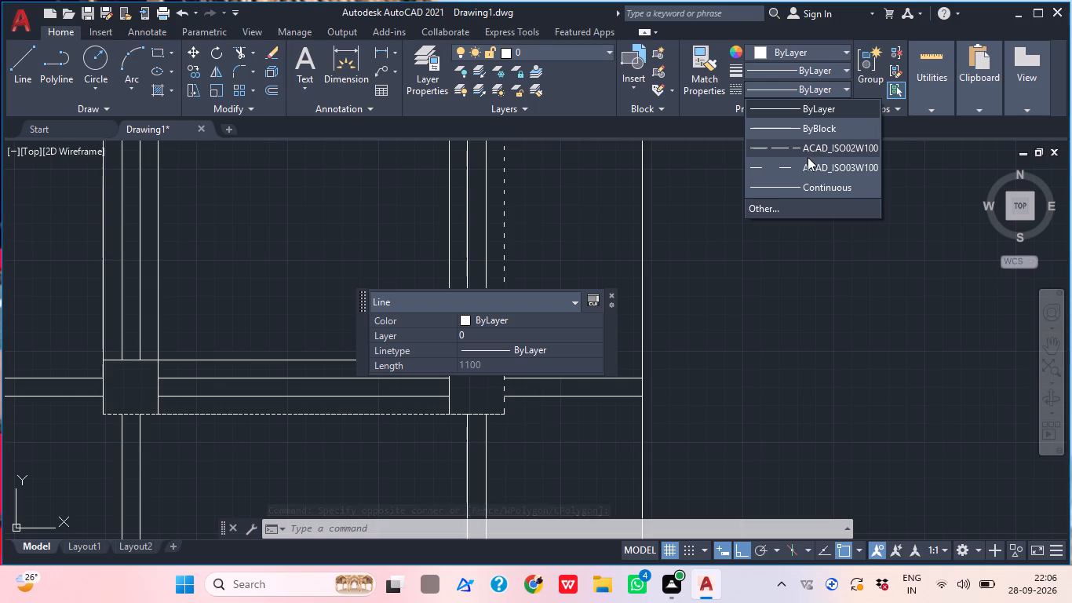
pyautogui.click(808, 159)
pyautogui.scroll(-2, 727, 235)
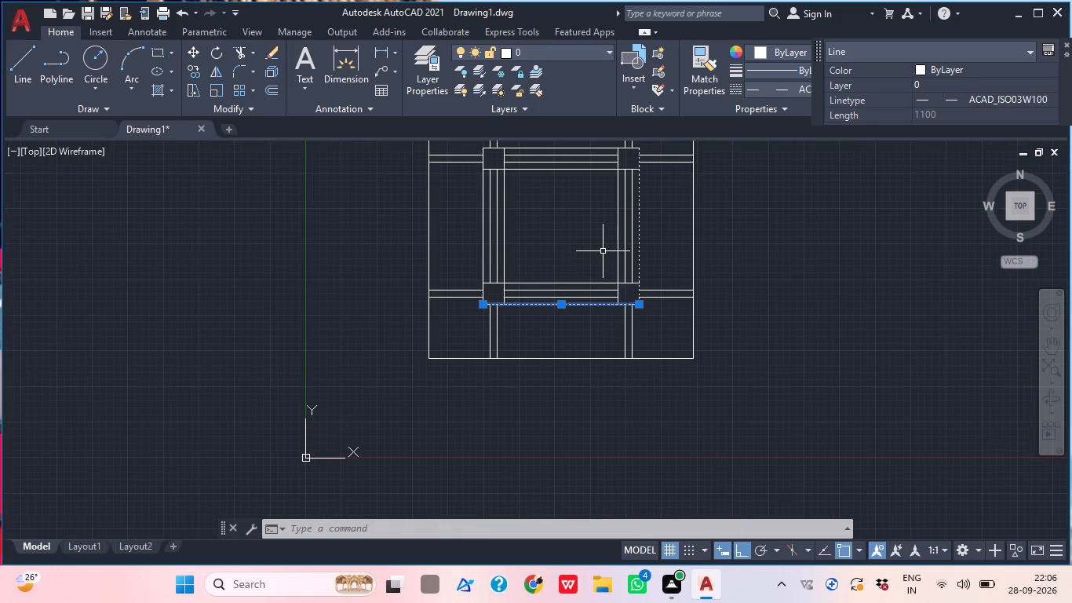
pyautogui.press('Escape')
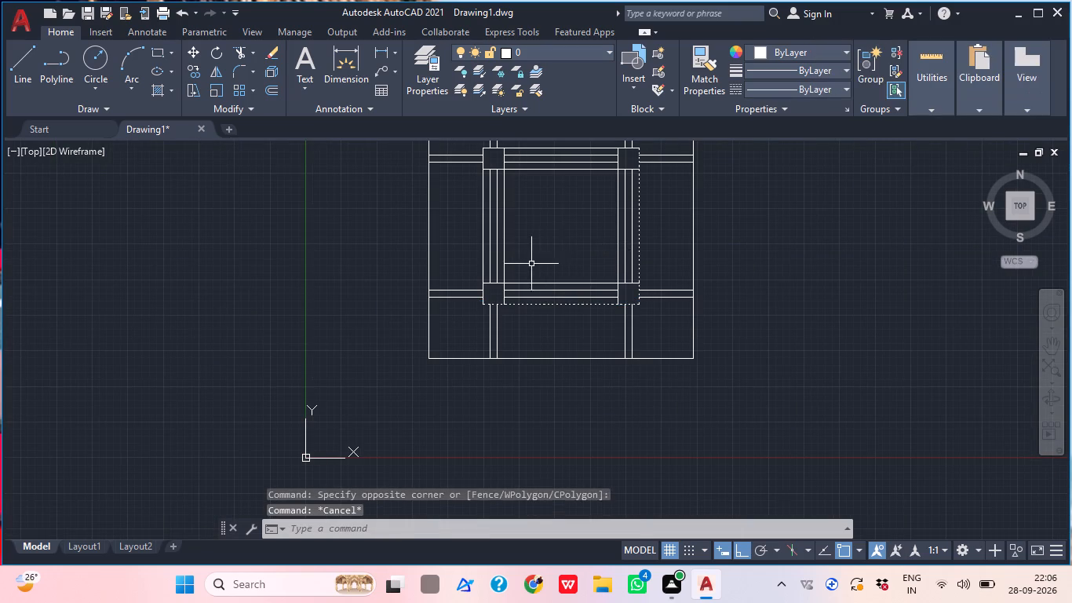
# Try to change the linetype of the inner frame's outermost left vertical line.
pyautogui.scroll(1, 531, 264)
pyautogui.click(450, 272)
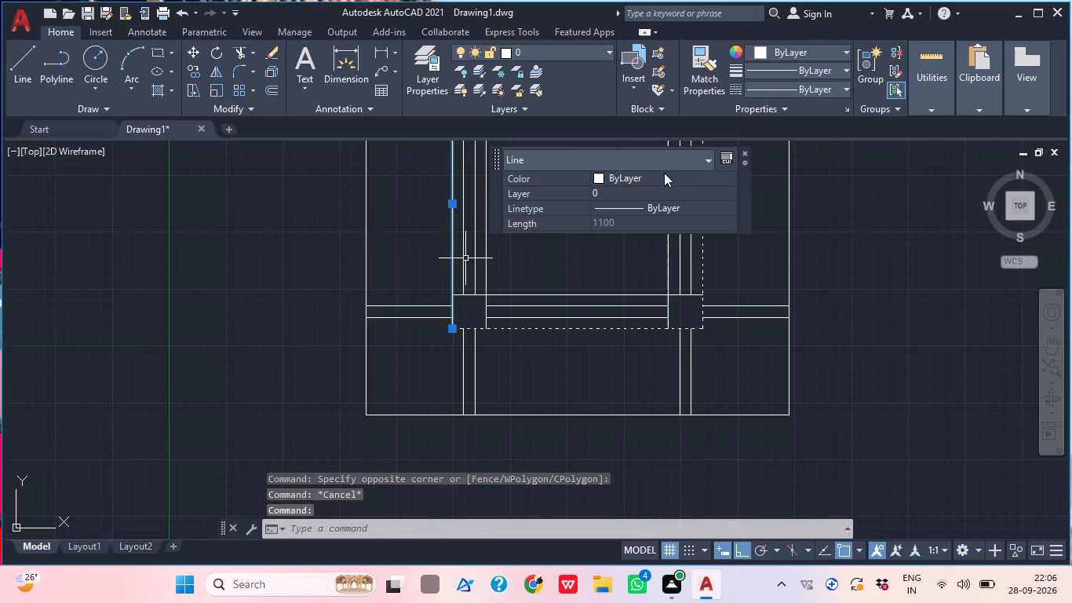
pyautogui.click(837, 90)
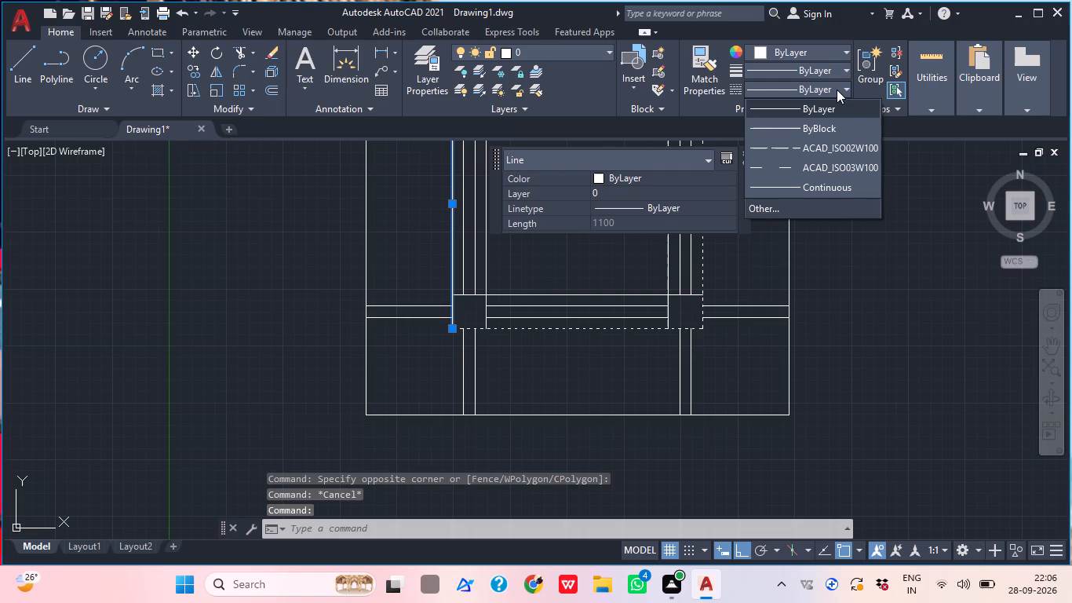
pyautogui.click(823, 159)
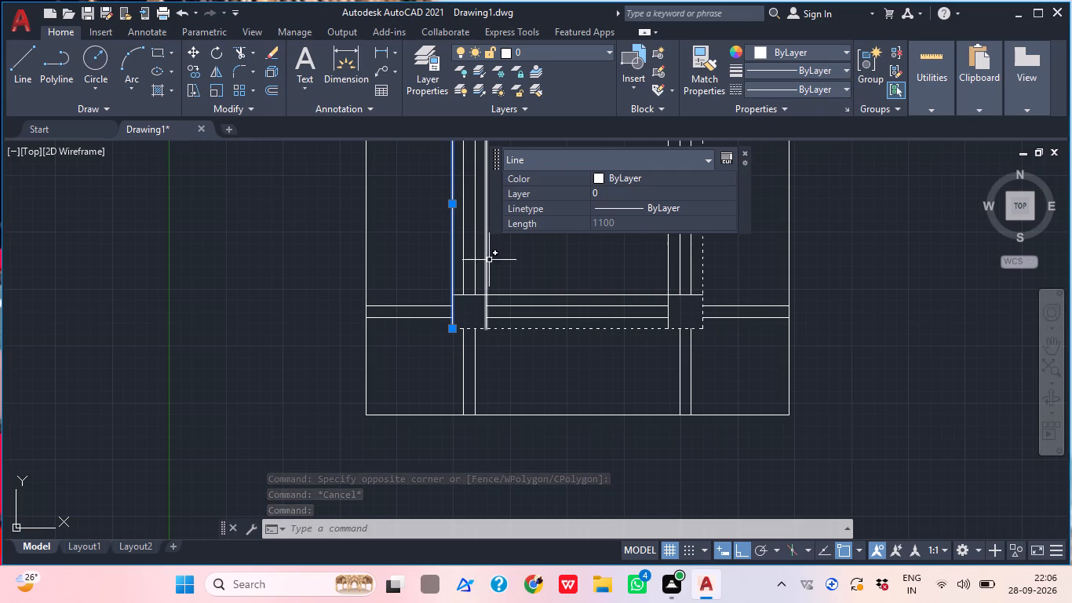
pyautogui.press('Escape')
# Assign the ACAD_ISO03W100 linetype to the inner frame's outermost left vertical line.
pyautogui.scroll(3, 455, 258)
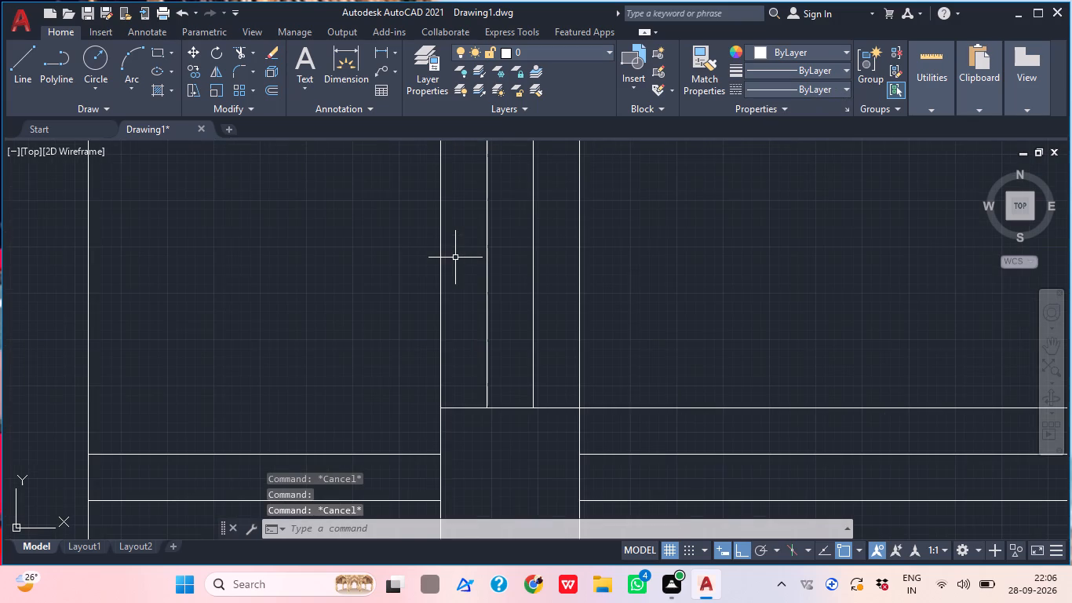
pyautogui.click(455, 258)
pyautogui.click(421, 254)
pyautogui.click(813, 92)
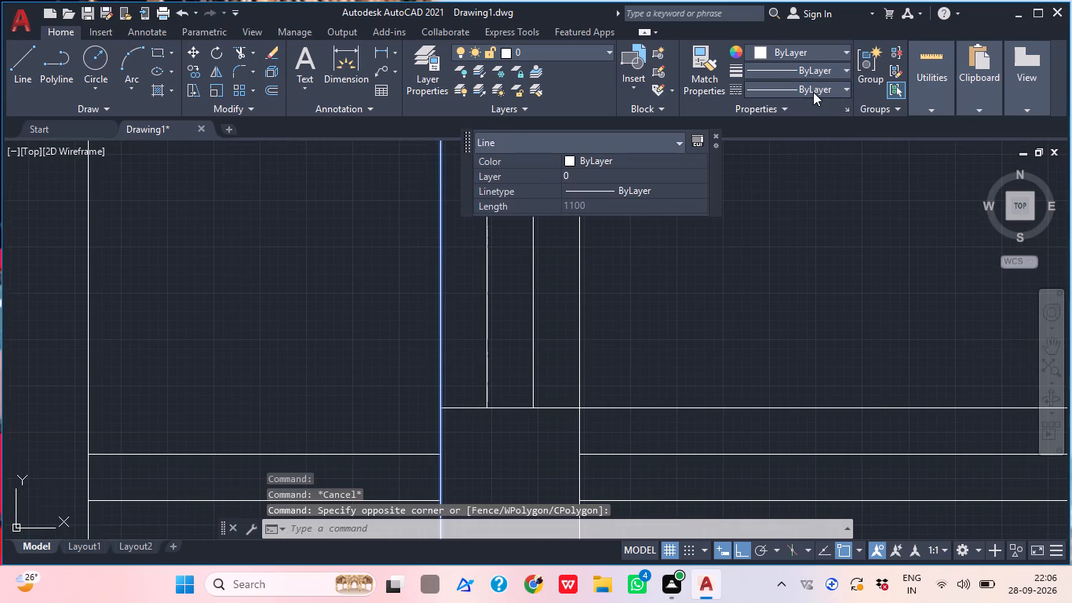
pyautogui.click(805, 173)
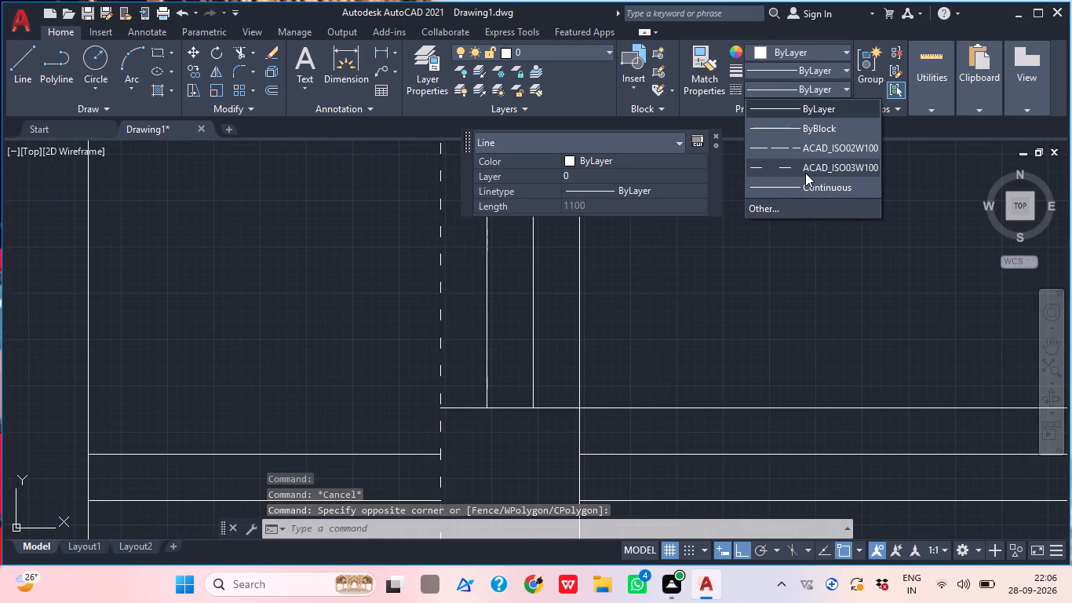
pyautogui.press('Escape')
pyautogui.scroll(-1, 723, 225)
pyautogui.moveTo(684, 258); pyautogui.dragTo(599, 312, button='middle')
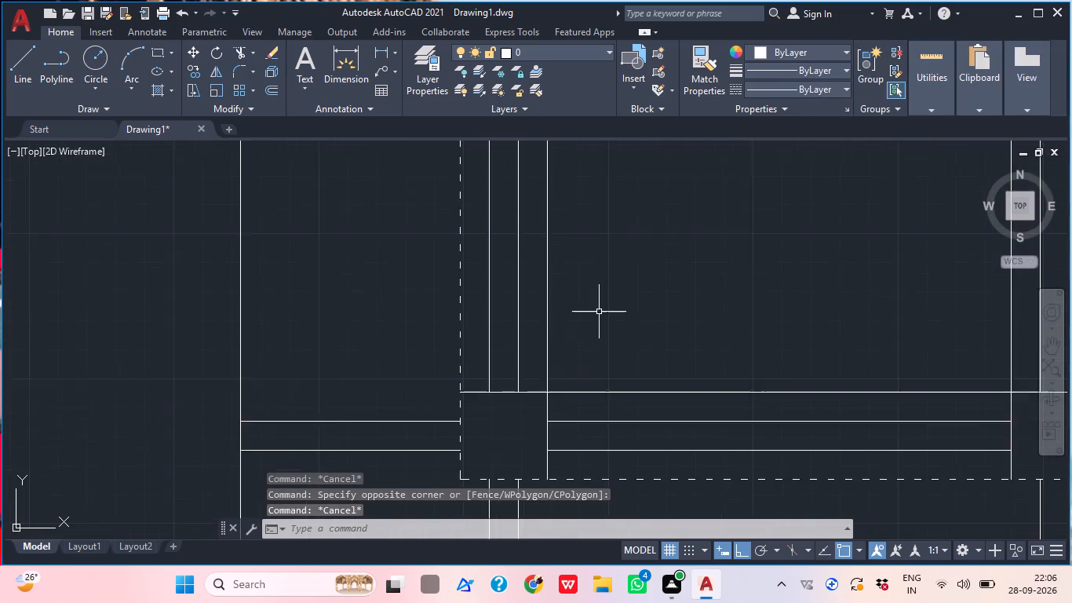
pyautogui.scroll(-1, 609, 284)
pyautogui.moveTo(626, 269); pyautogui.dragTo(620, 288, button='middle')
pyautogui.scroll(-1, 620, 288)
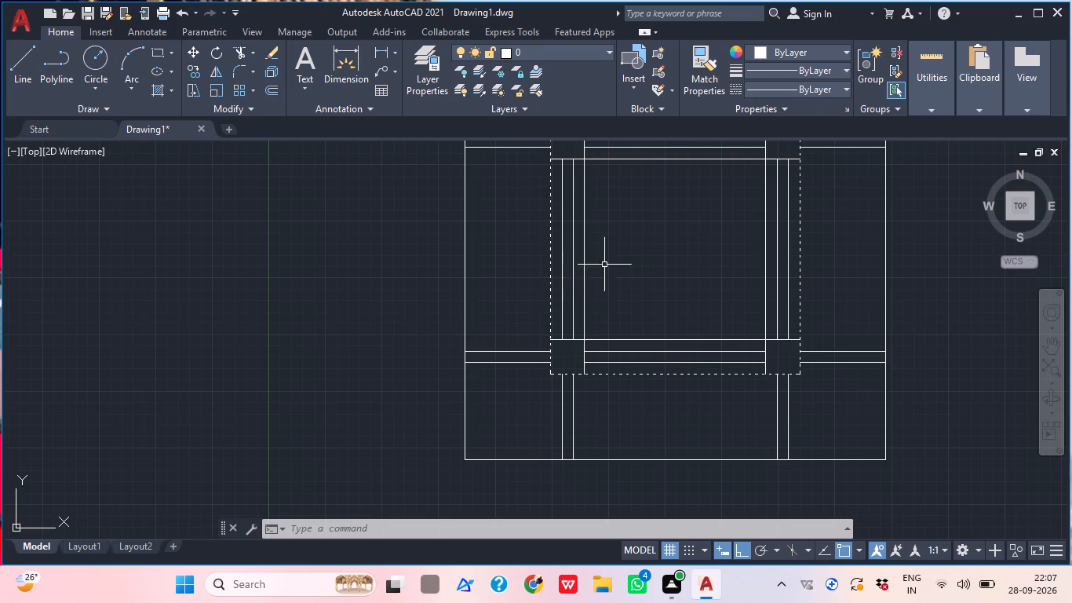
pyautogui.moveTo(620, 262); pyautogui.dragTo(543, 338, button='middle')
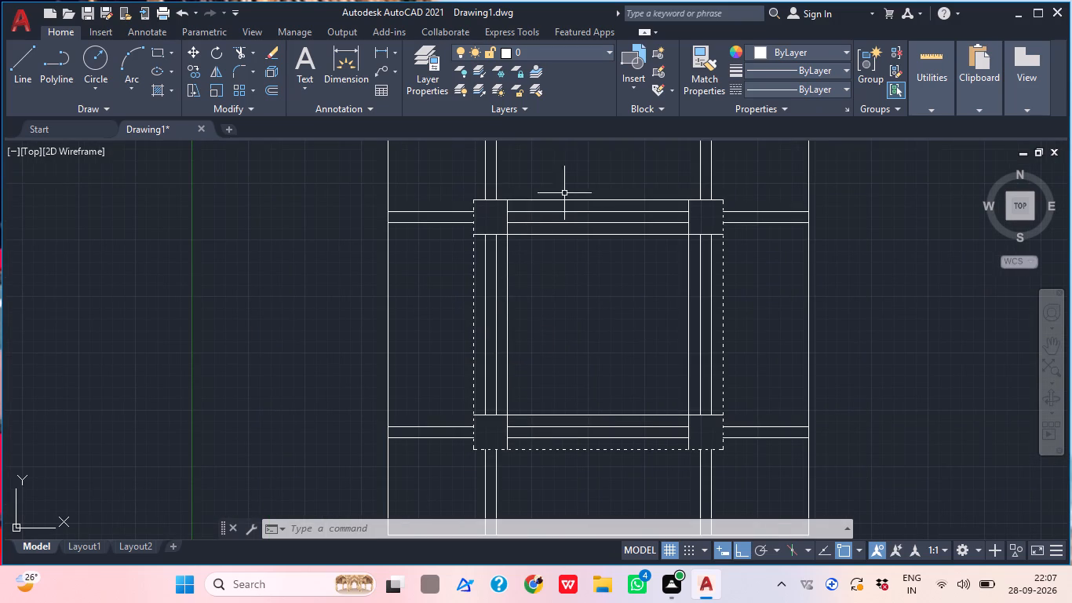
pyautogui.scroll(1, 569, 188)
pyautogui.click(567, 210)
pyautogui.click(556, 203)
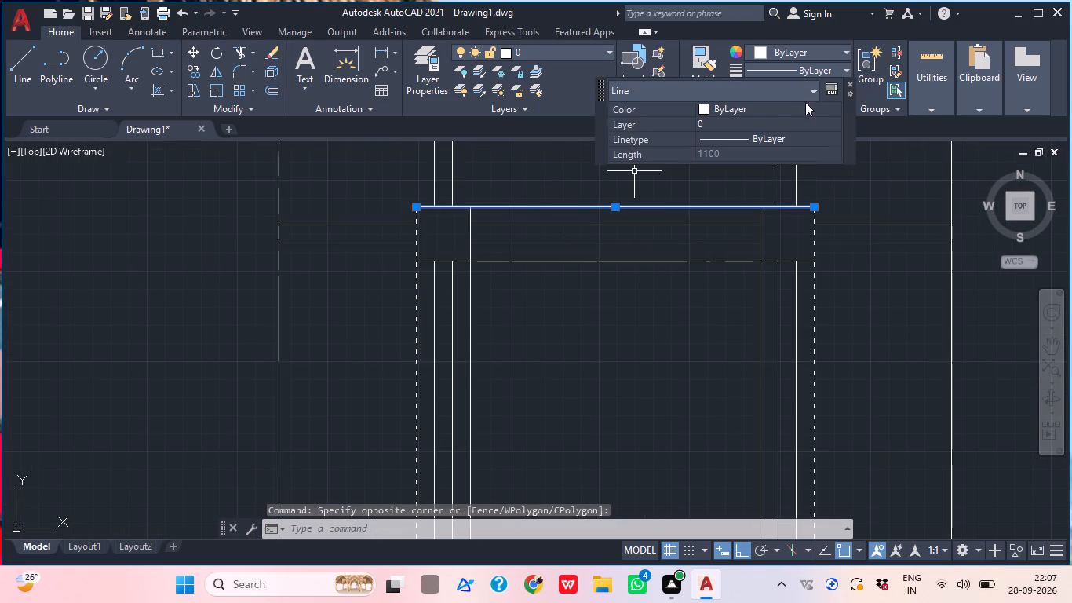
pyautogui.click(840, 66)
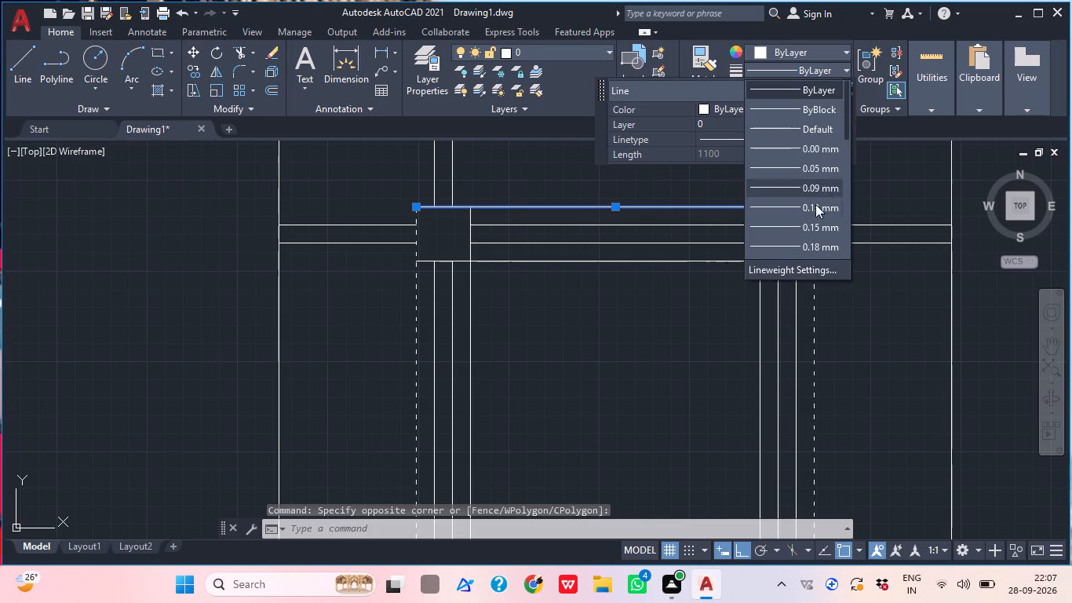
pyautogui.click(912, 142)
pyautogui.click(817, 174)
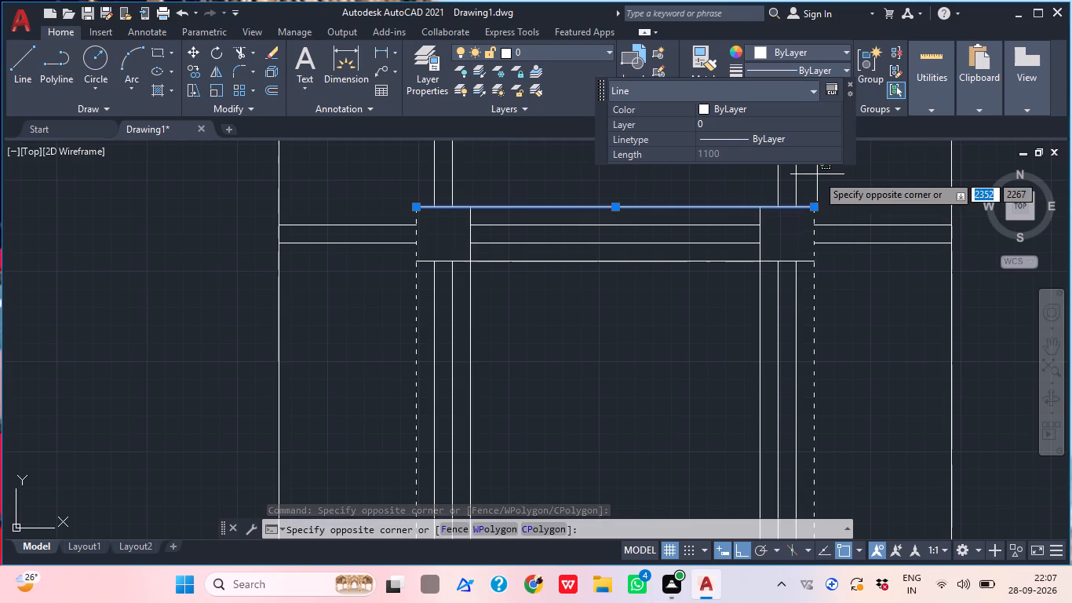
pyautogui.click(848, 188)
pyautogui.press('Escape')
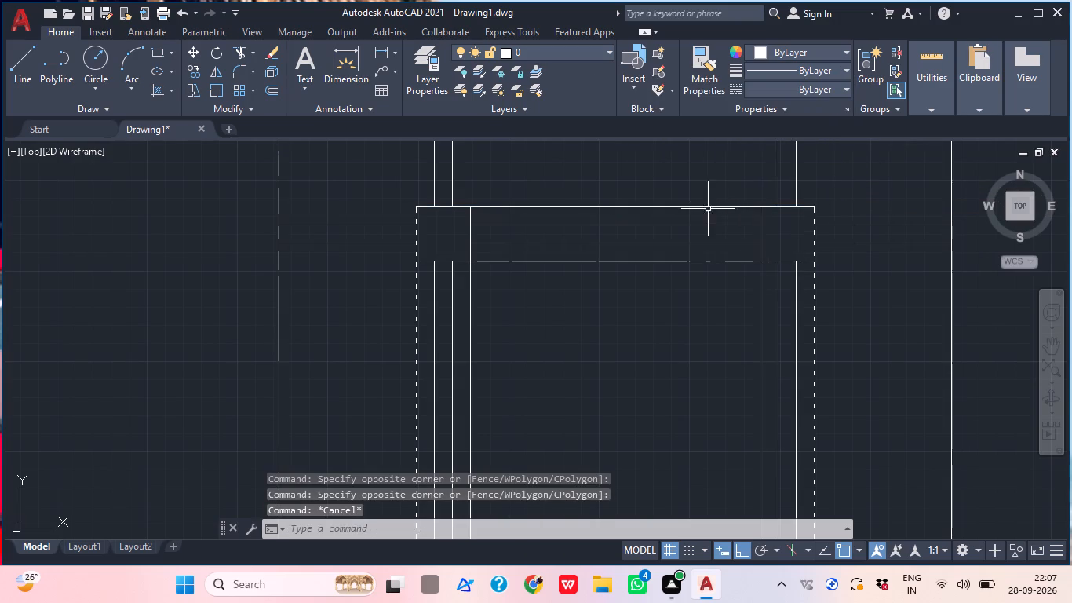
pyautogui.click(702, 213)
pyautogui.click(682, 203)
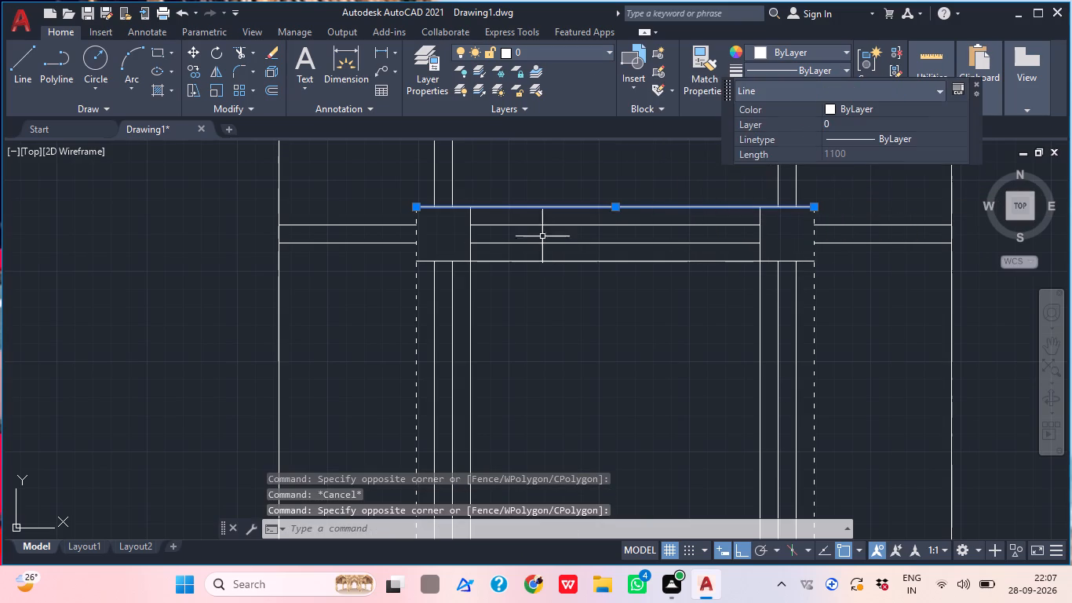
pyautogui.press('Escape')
# Assign the ACAD_ISO03W100 linetype to the inner frame's outermost top horizontal line.
pyautogui.click(520, 218)
pyautogui.click(484, 179)
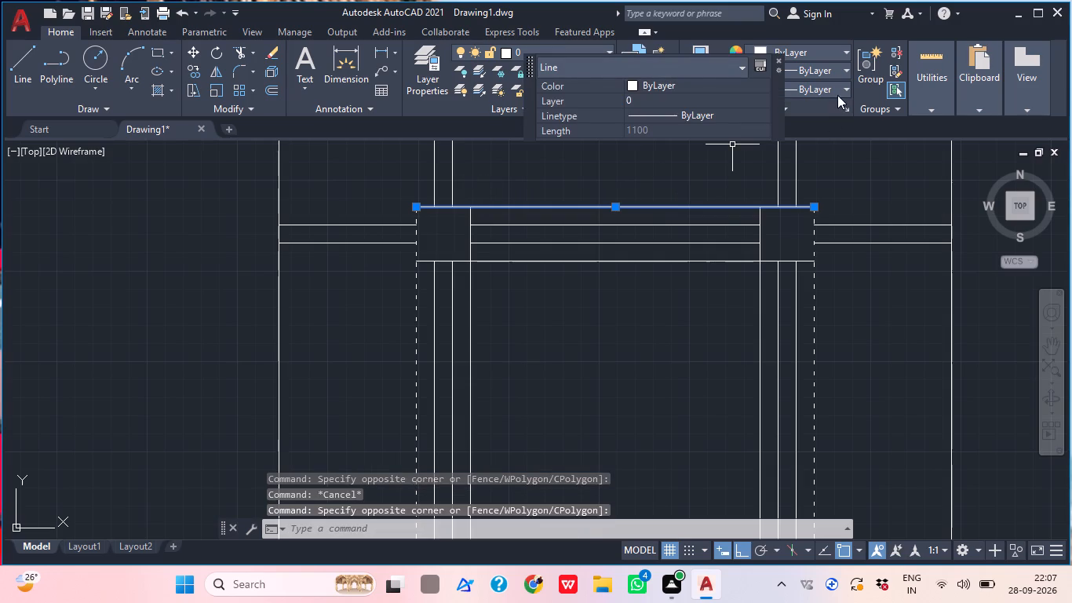
pyautogui.click(837, 90)
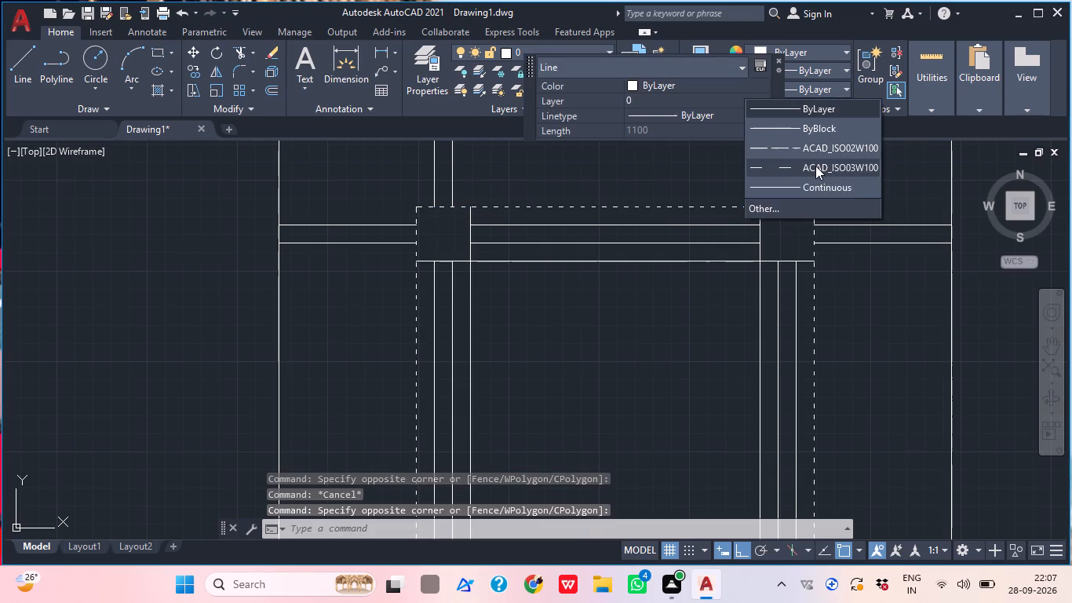
pyautogui.click(815, 166)
pyautogui.moveTo(717, 175); pyautogui.dragTo(647, 224, button='middle')
pyautogui.scroll(-1, 655, 216)
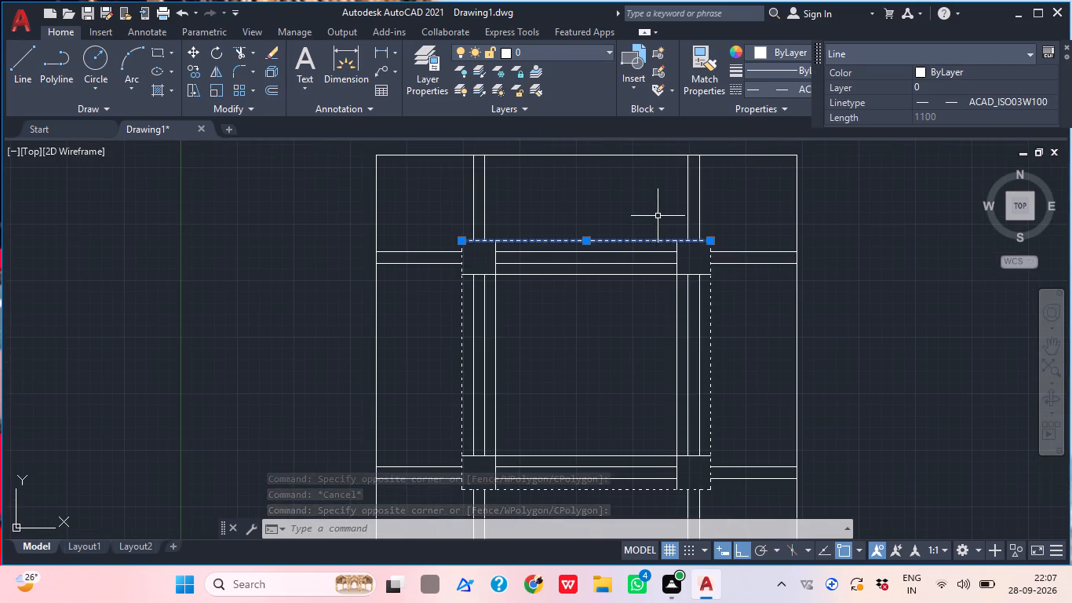
pyautogui.press('Escape')
# Assign the ACAD_ISO03W100 linetype to the second line in from the outside on the inner frame's top side.
pyautogui.moveTo(707, 279); pyautogui.dragTo(676, 269, button='middle')
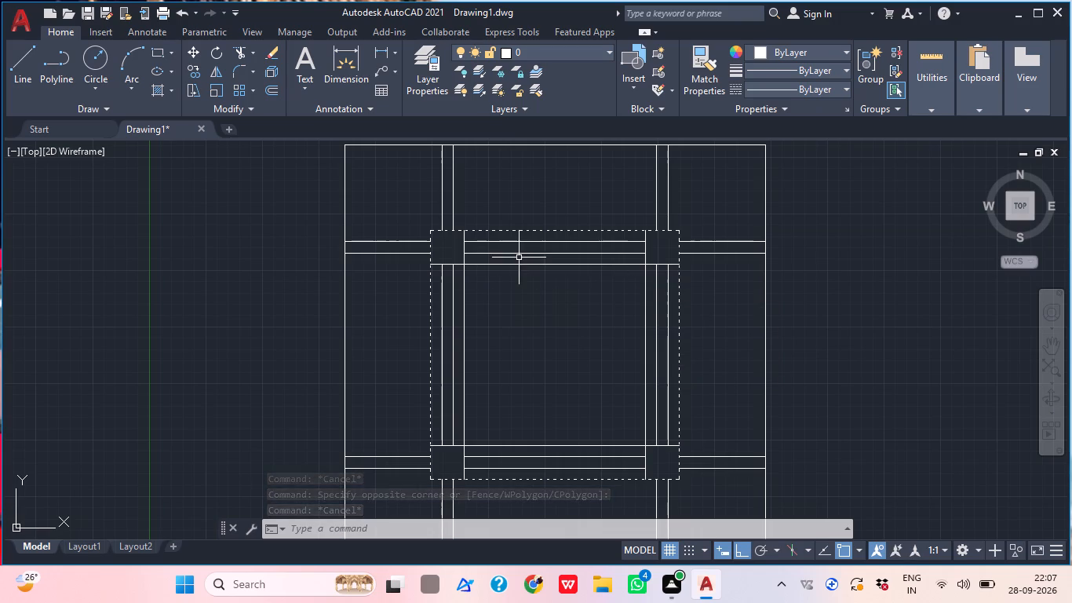
pyautogui.scroll(1, 543, 240)
pyautogui.click(547, 240)
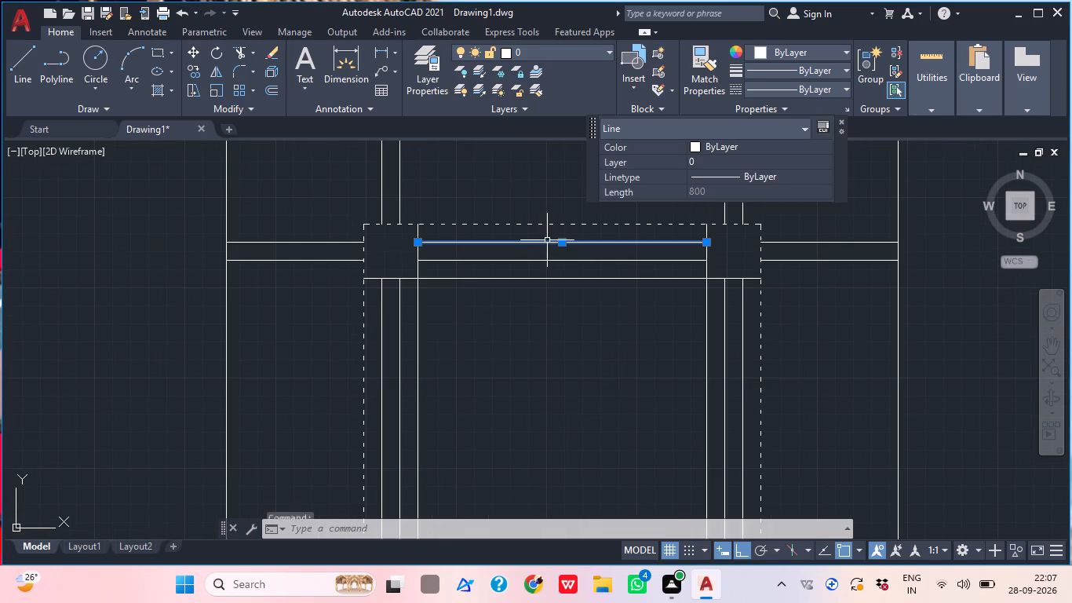
pyautogui.click(831, 88)
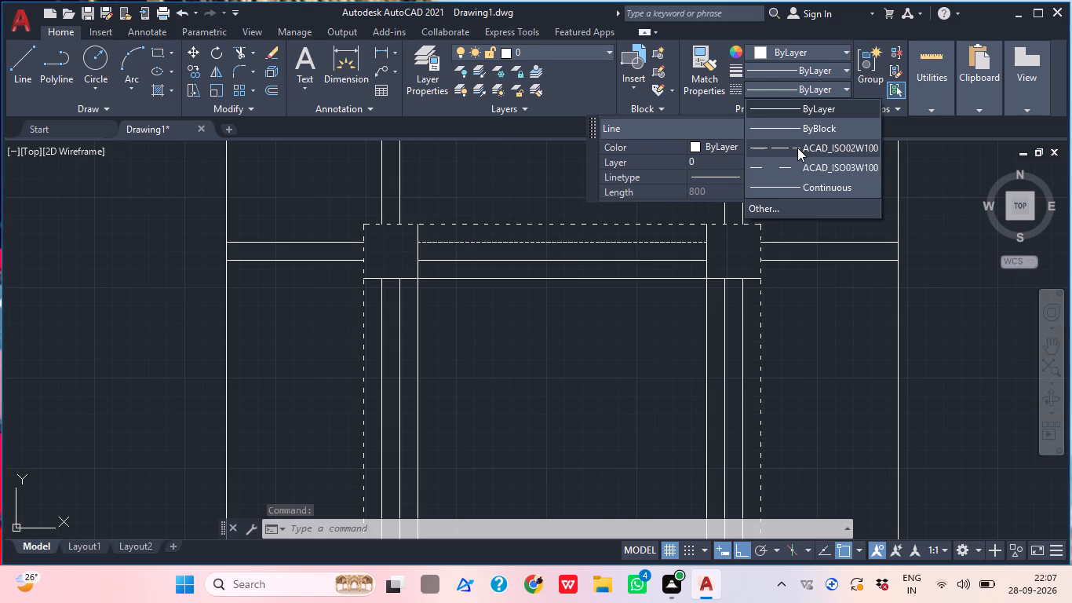
pyautogui.click(789, 161)
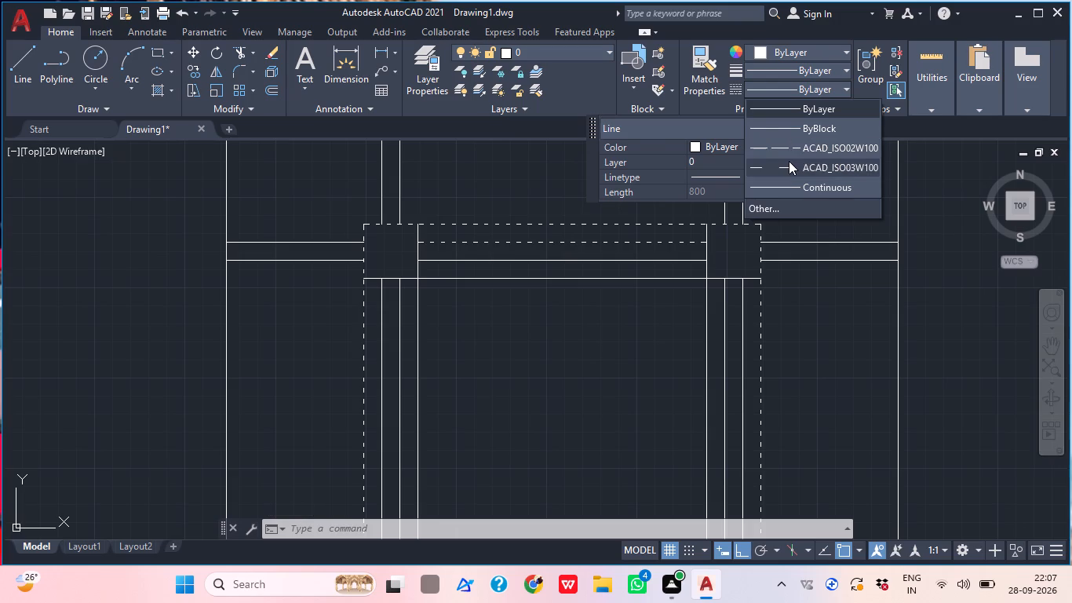
pyautogui.scroll(-1, 577, 371)
pyautogui.moveTo(572, 371); pyautogui.dragTo(555, 374, button='middle')
pyautogui.press('Escape')
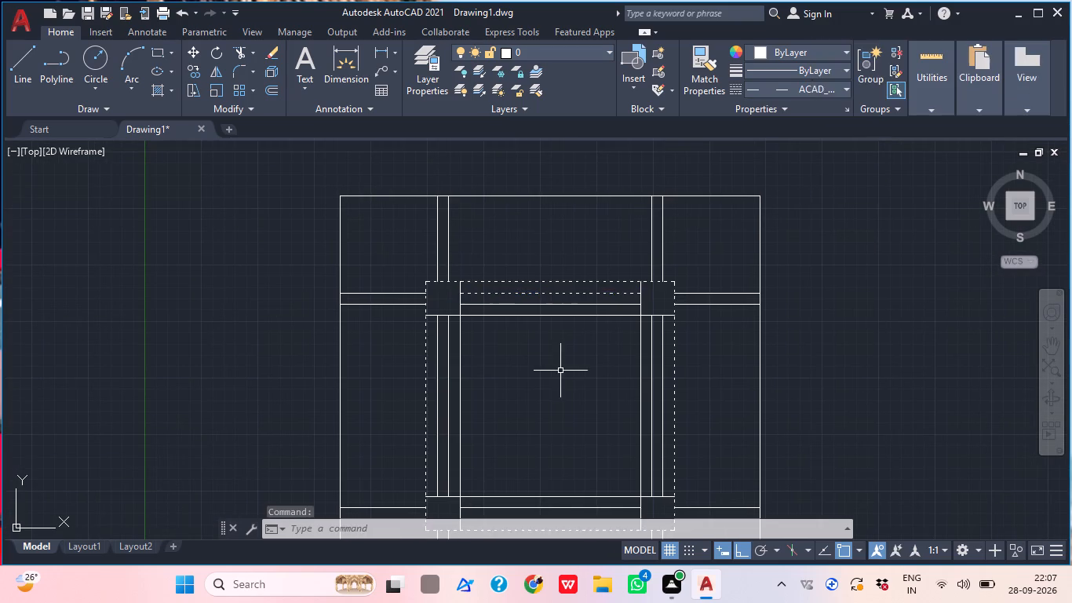
# Assign the ACAD_ISO03W100 linetype to the second line in from the outside on the inner frame's left side.
pyautogui.scroll(-1, 560, 369)
pyautogui.moveTo(566, 360); pyautogui.dragTo(536, 349, button='middle')
pyautogui.scroll(-1, 539, 362)
pyautogui.scroll(1, 536, 344)
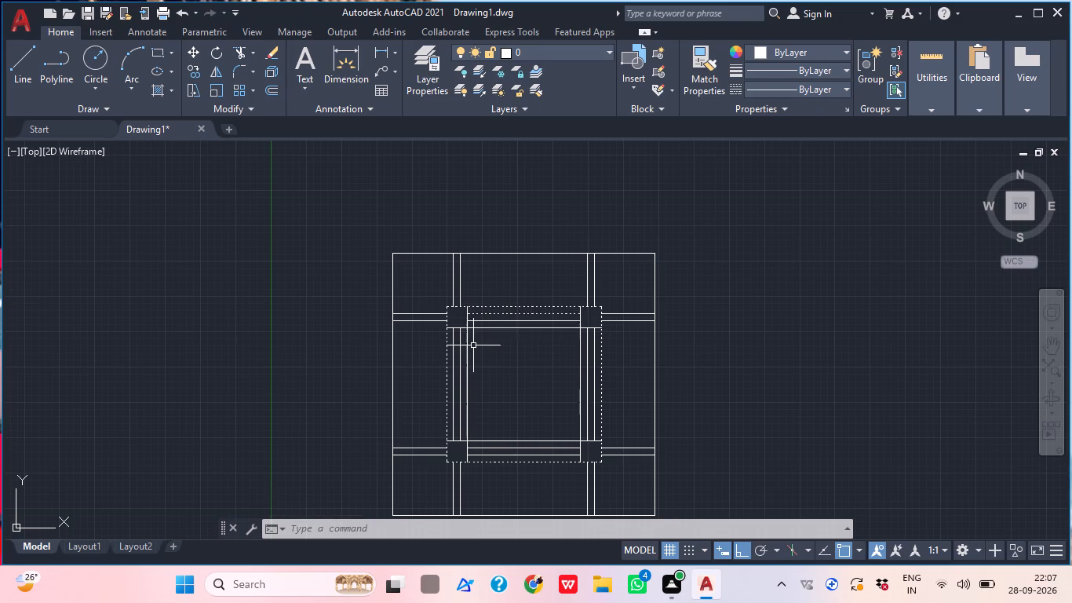
pyautogui.scroll(1, 465, 364)
pyautogui.click(445, 381)
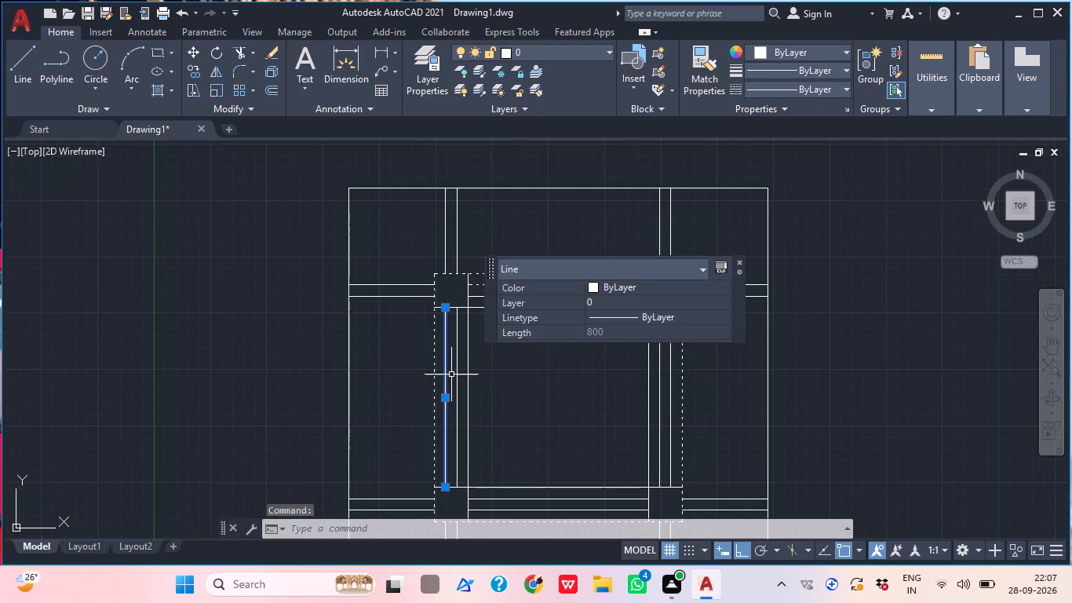
pyautogui.click(831, 85)
pyautogui.click(802, 164)
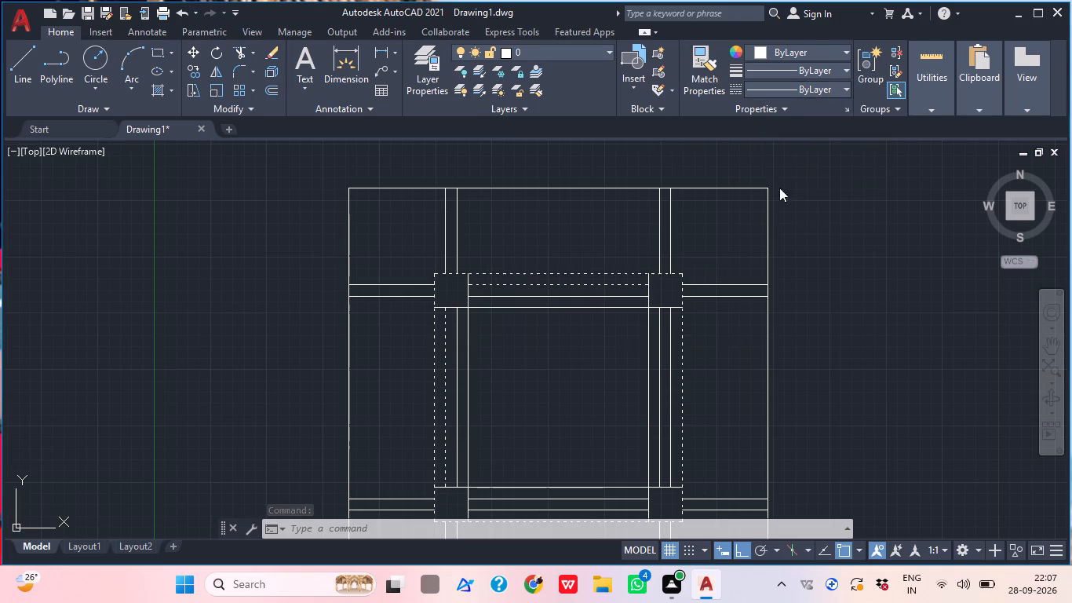
pyautogui.press('Escape')
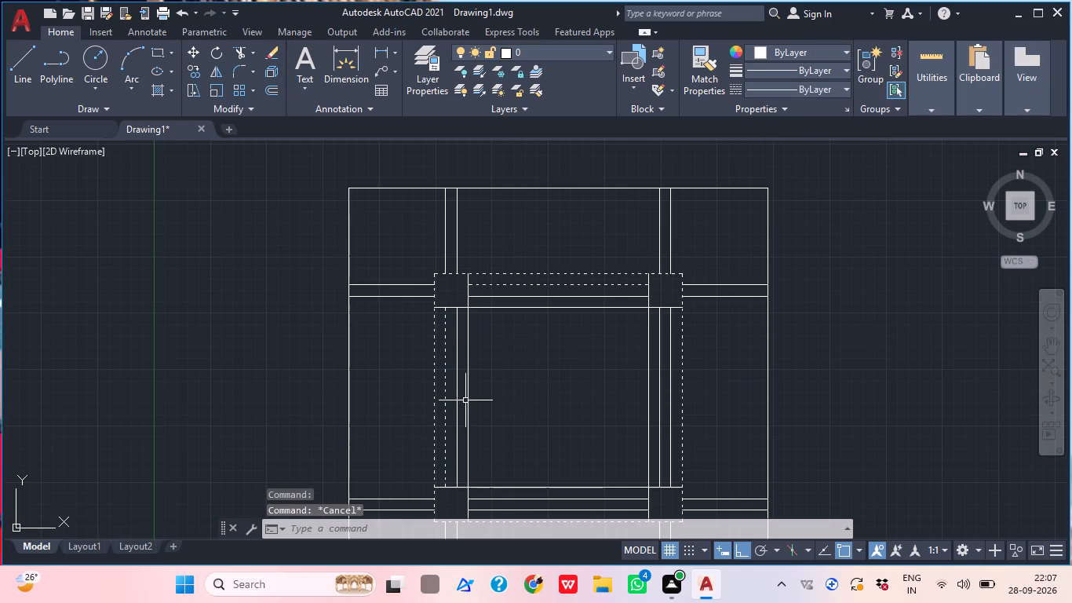
# Assign the ACAD_ISO03W100 linetype to the second line in from the outside on the inner frame's bottom side.
pyautogui.moveTo(513, 388); pyautogui.dragTo(431, 337, button='middle')
pyautogui.scroll(1, 453, 466)
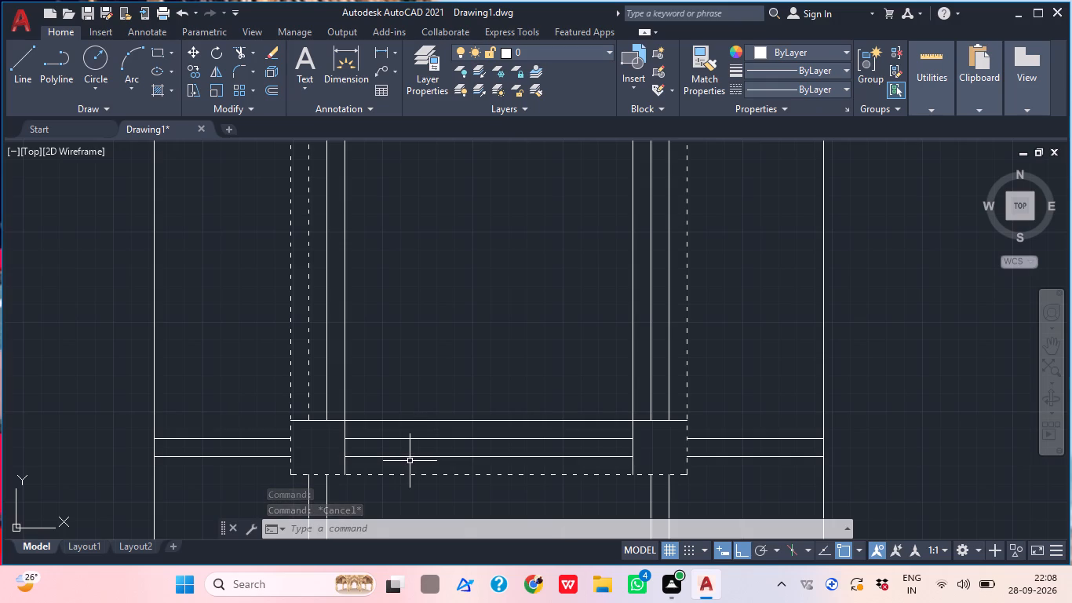
pyautogui.click(410, 461)
pyautogui.click(407, 454)
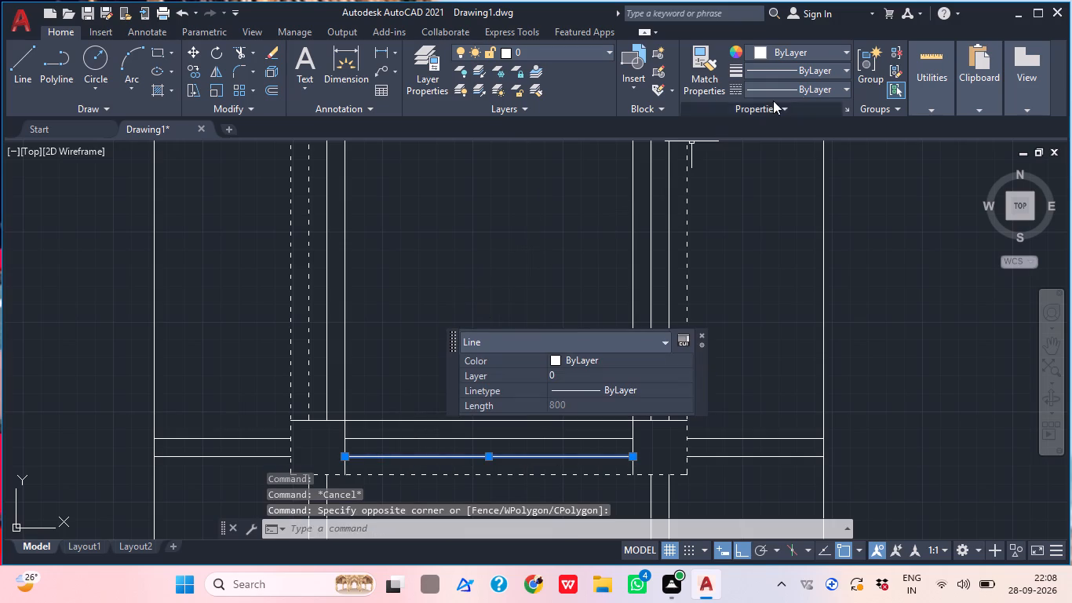
pyautogui.click(831, 85)
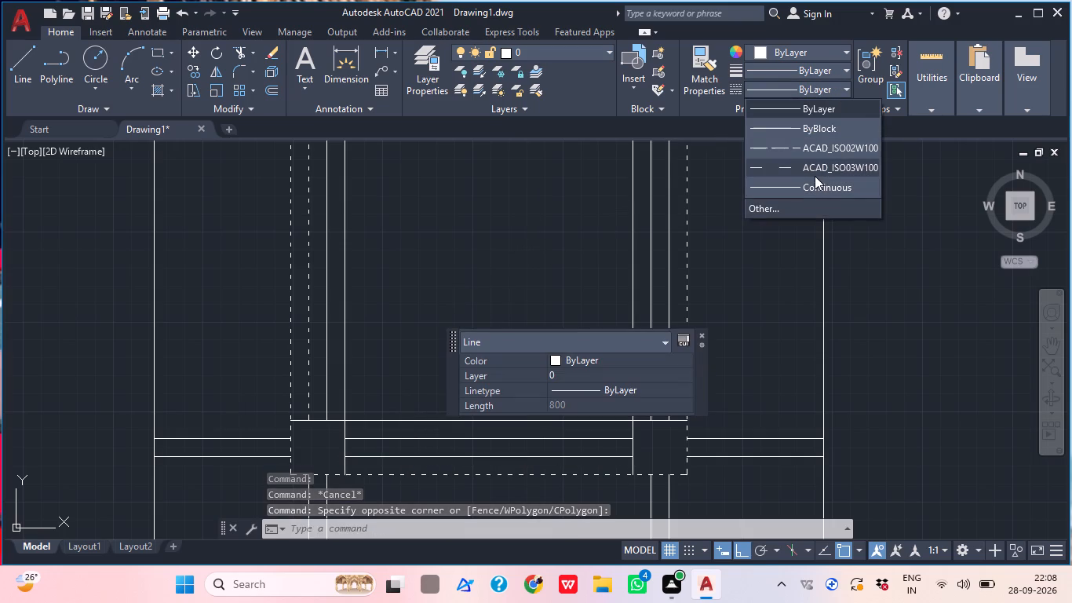
pyautogui.click(815, 172)
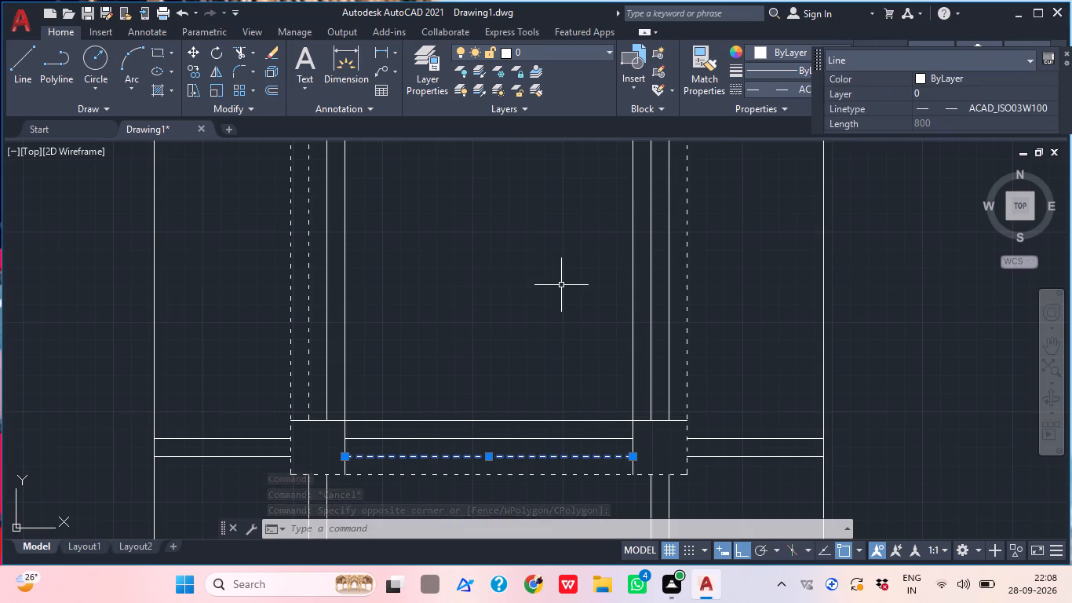
pyautogui.press('Escape')
# Assign the ACAD_ISO03W100 linetype to the second line in from the outside on the inner frame's right side.
pyautogui.moveTo(529, 307); pyautogui.dragTo(515, 332, button='middle')
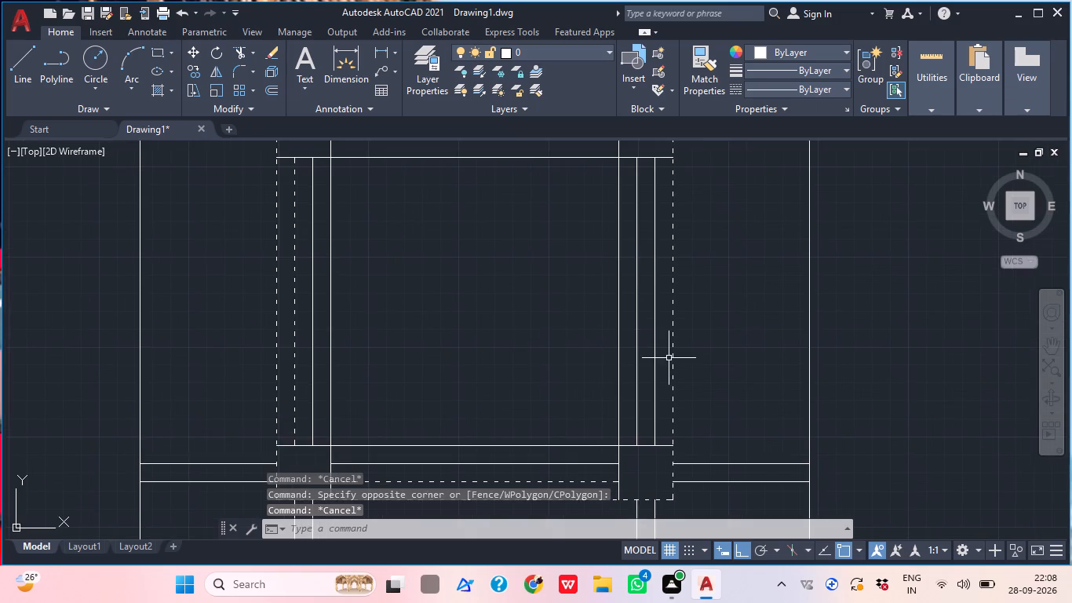
pyautogui.moveTo(676, 358); pyautogui.dragTo(640, 336, button='middle')
pyautogui.scroll(2, 628, 362)
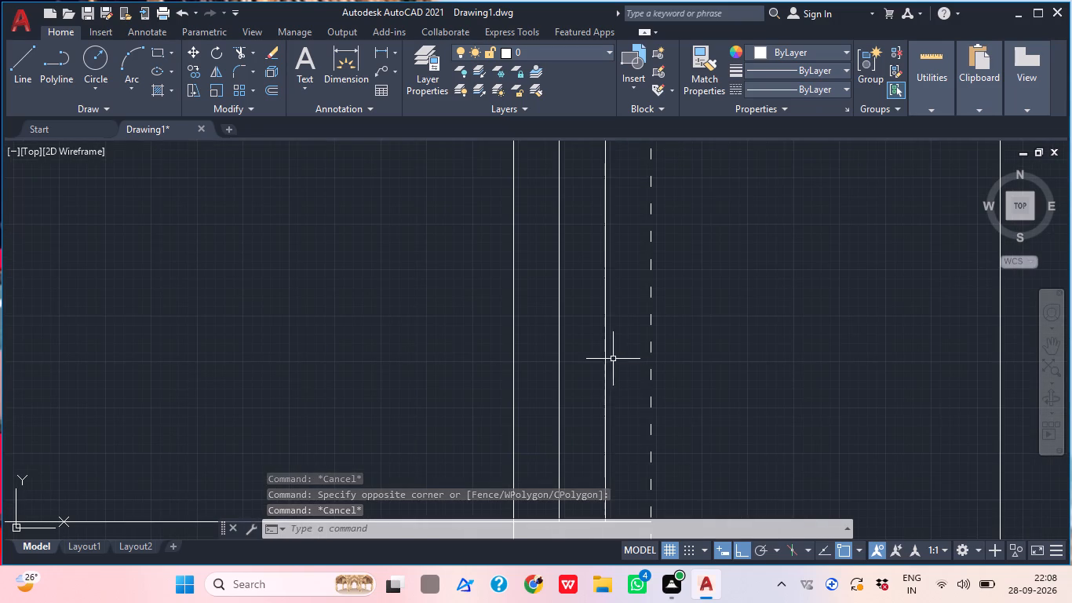
pyautogui.click(613, 359)
pyautogui.click(589, 349)
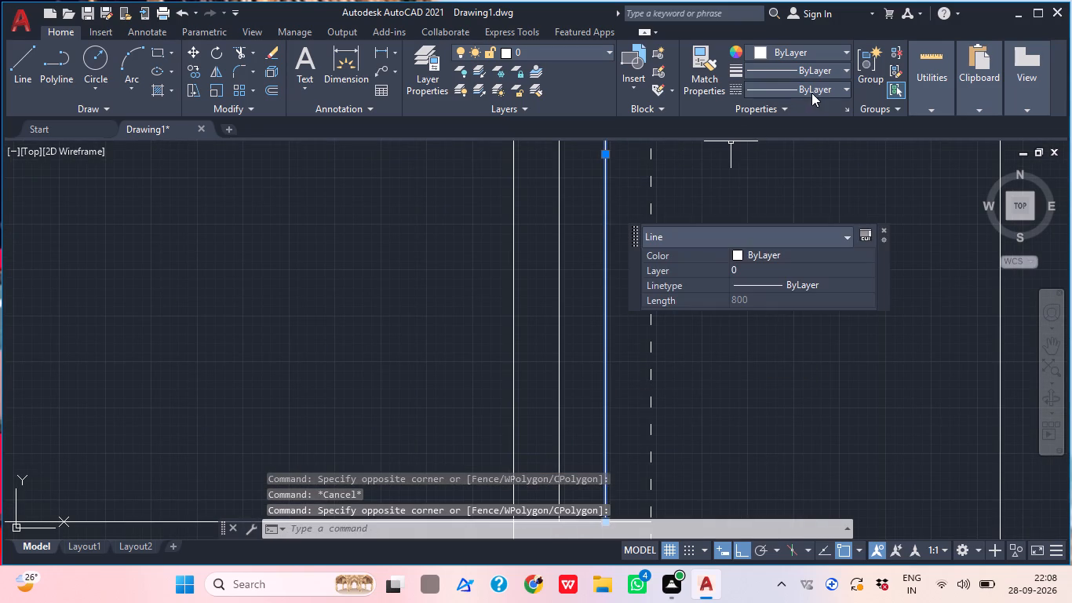
pyautogui.click(821, 90)
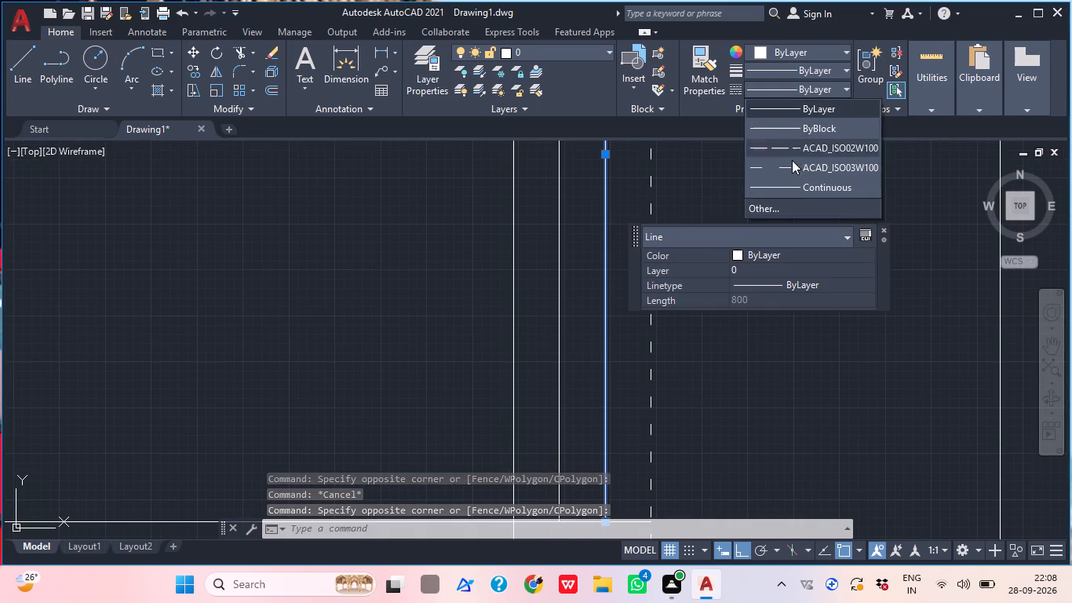
pyautogui.click(792, 166)
pyautogui.press('Escape')
# Assign the ACAD_ISO03W100 linetype to the third line in from the outside on the inner frame's top side.
pyautogui.scroll(-1, 585, 305)
pyautogui.scroll(1, 585, 303)
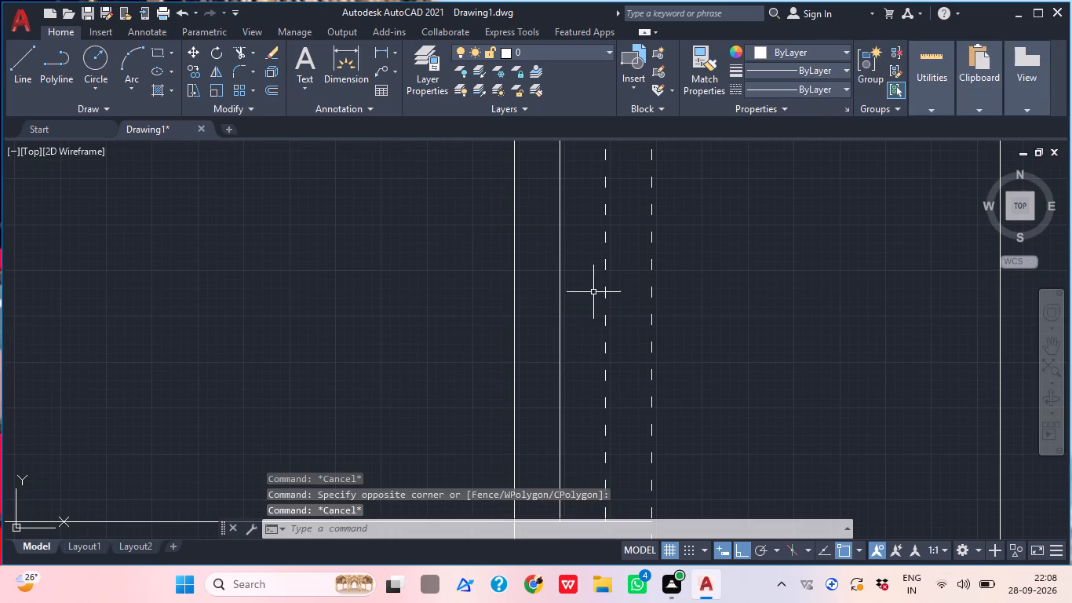
pyautogui.moveTo(593, 292); pyautogui.dragTo(600, 345, button='middle')
pyautogui.scroll(-4, 624, 303)
pyautogui.scroll(3, 603, 250)
pyautogui.moveTo(606, 247); pyautogui.dragTo(549, 339, button='middle')
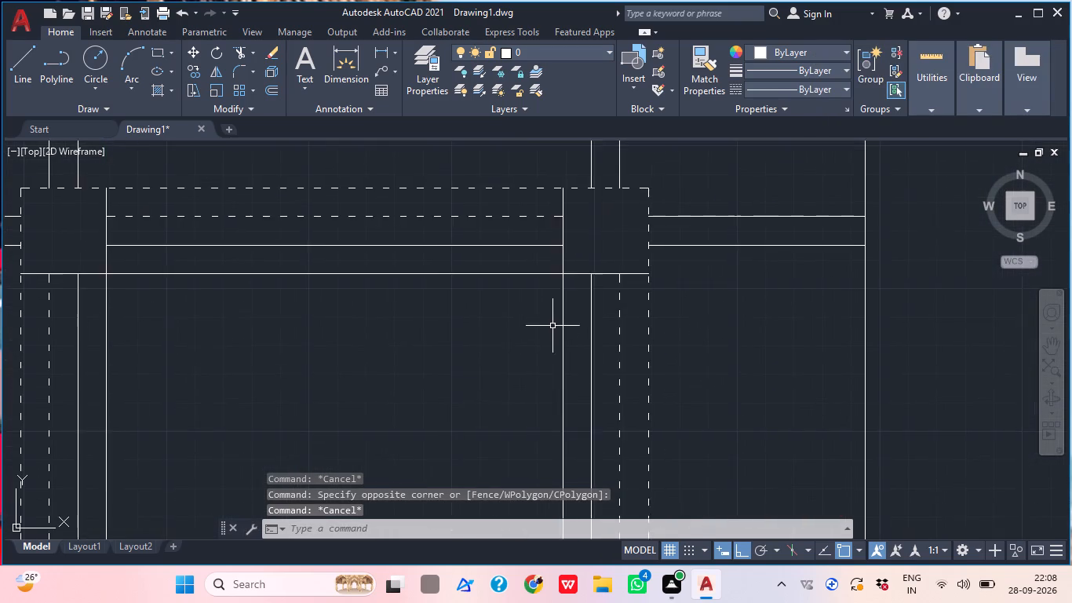
pyautogui.scroll(1, 556, 320)
pyautogui.scroll(-1, 582, 302)
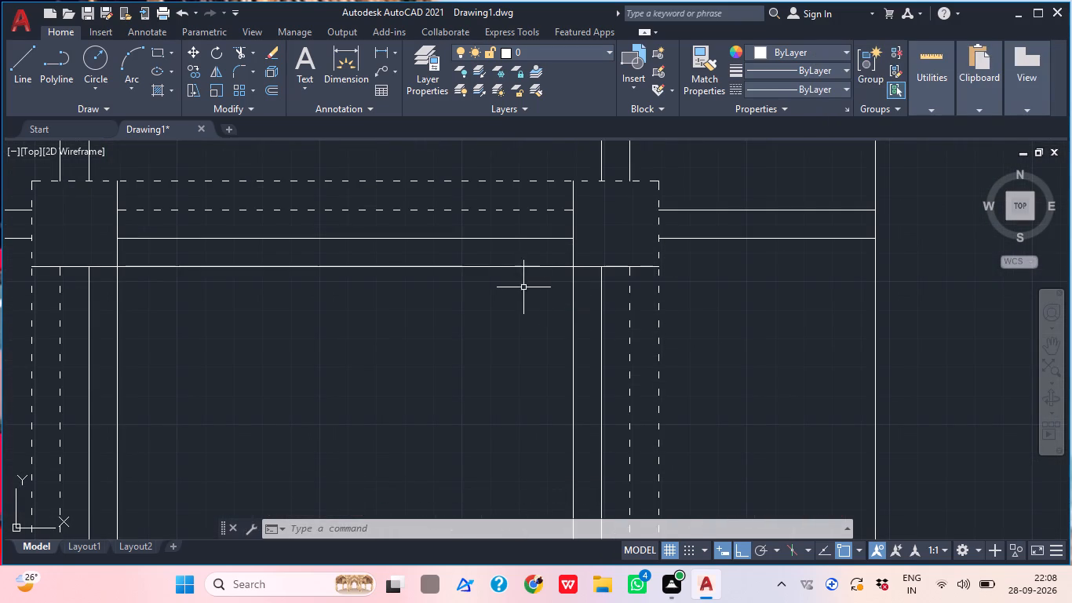
pyautogui.click(487, 226)
pyautogui.doubleClick(505, 254)
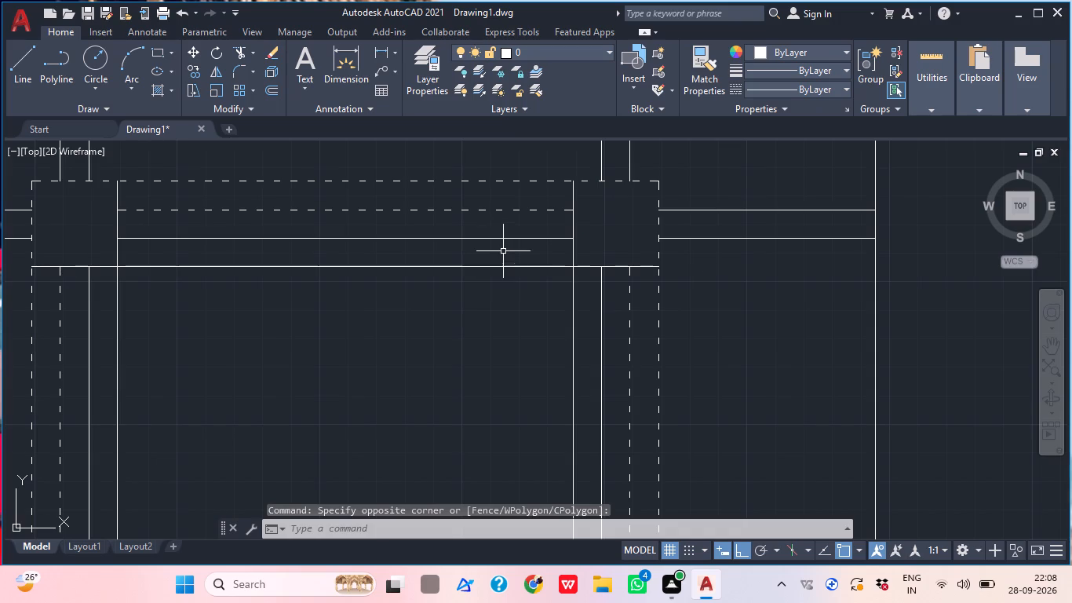
pyautogui.click(479, 236)
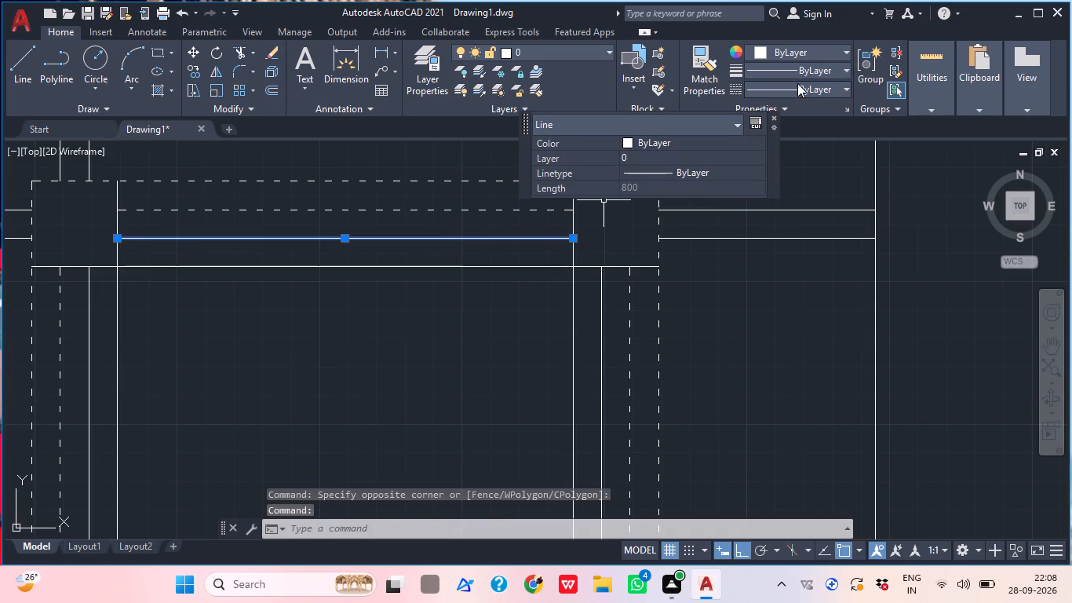
pyautogui.click(826, 88)
pyautogui.click(797, 161)
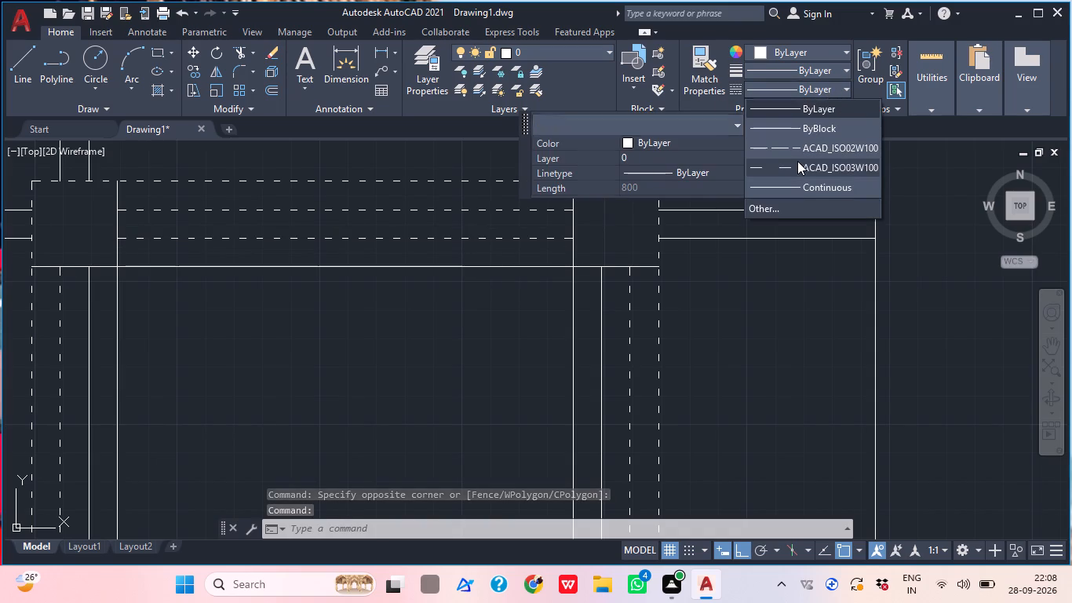
pyautogui.press('Escape')
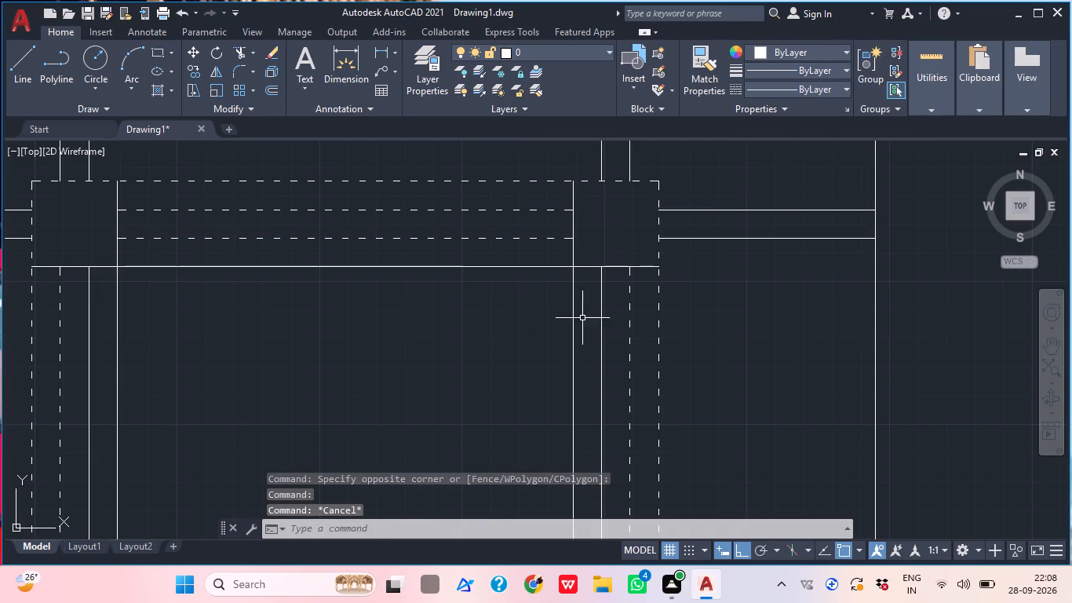
# Assign the ACAD_ISO03W100 linetype to the third line in from the outside on the inner frame's right side.
pyautogui.click(614, 320)
pyautogui.click(593, 284)
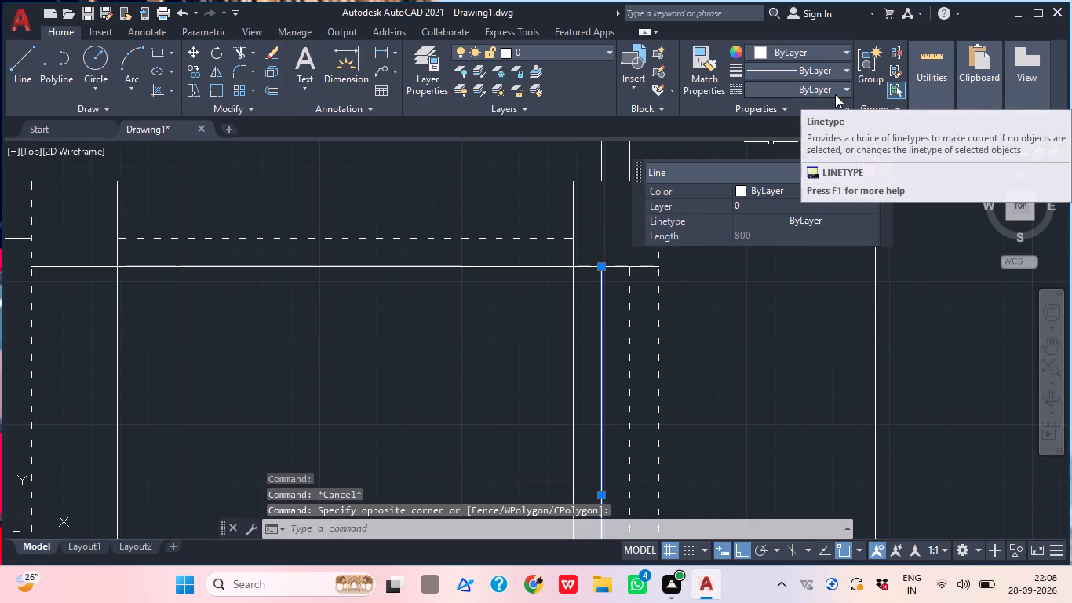
pyautogui.click(835, 90)
pyautogui.click(806, 169)
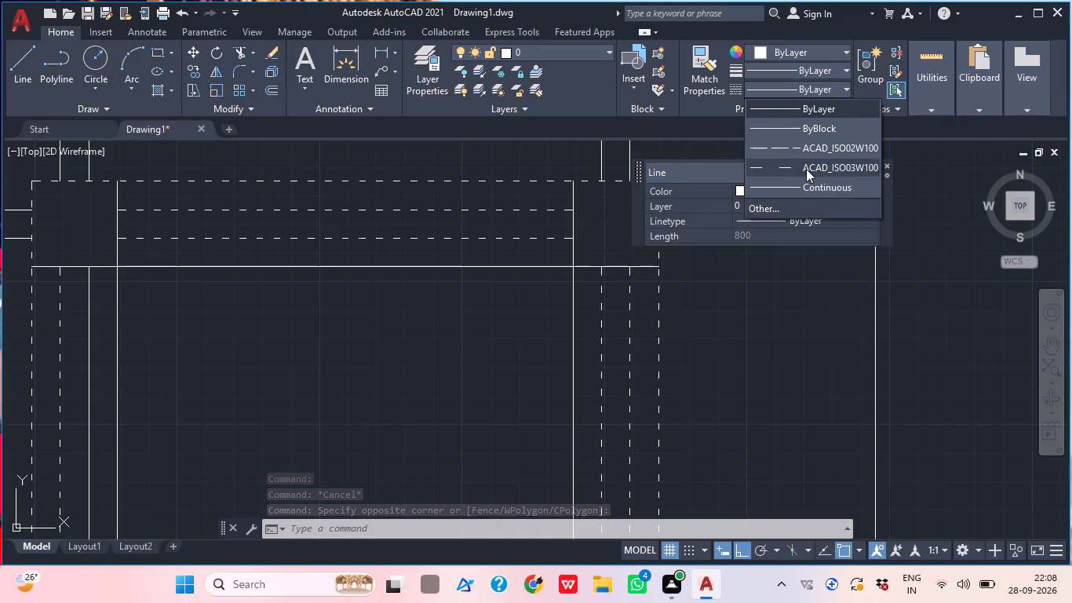
pyautogui.moveTo(647, 326); pyautogui.dragTo(660, 283, button='middle')
pyautogui.press('Escape')
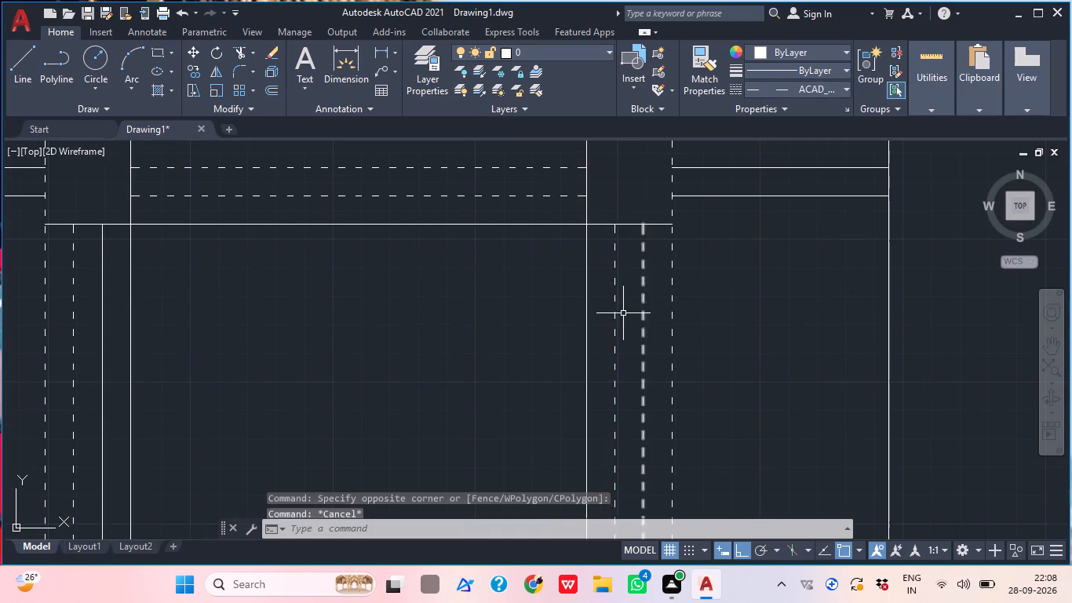
# Assign the ACAD_ISO03W100 linetype to the third line in from the outside on the inner frame's bottom side.
pyautogui.scroll(-2, 619, 310)
pyautogui.moveTo(589, 359); pyautogui.dragTo(591, 272, button='middle')
pyautogui.scroll(4, 582, 386)
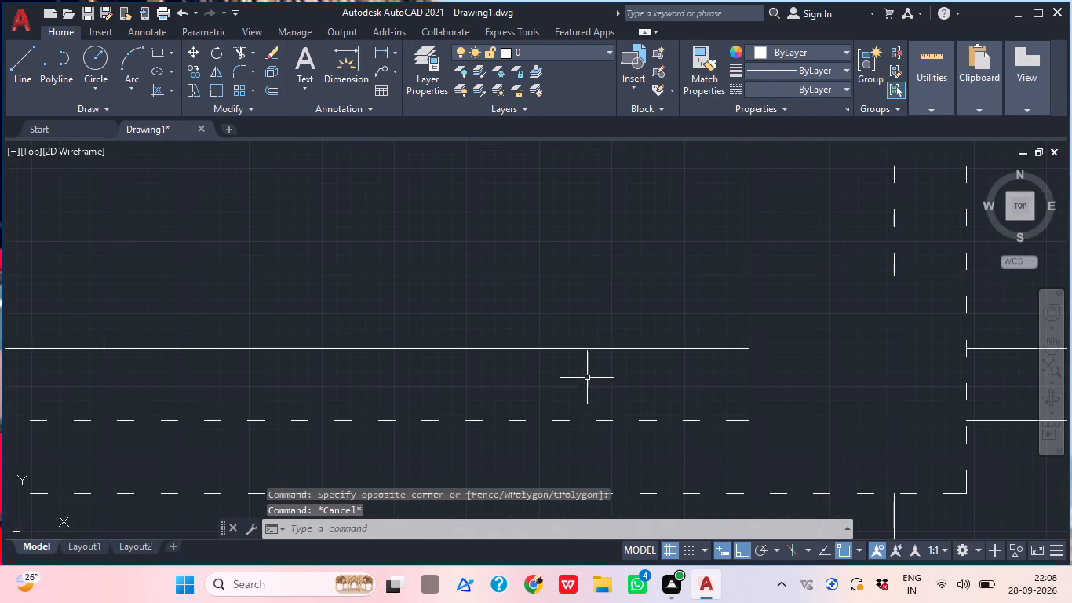
pyautogui.click(590, 369)
pyautogui.click(579, 333)
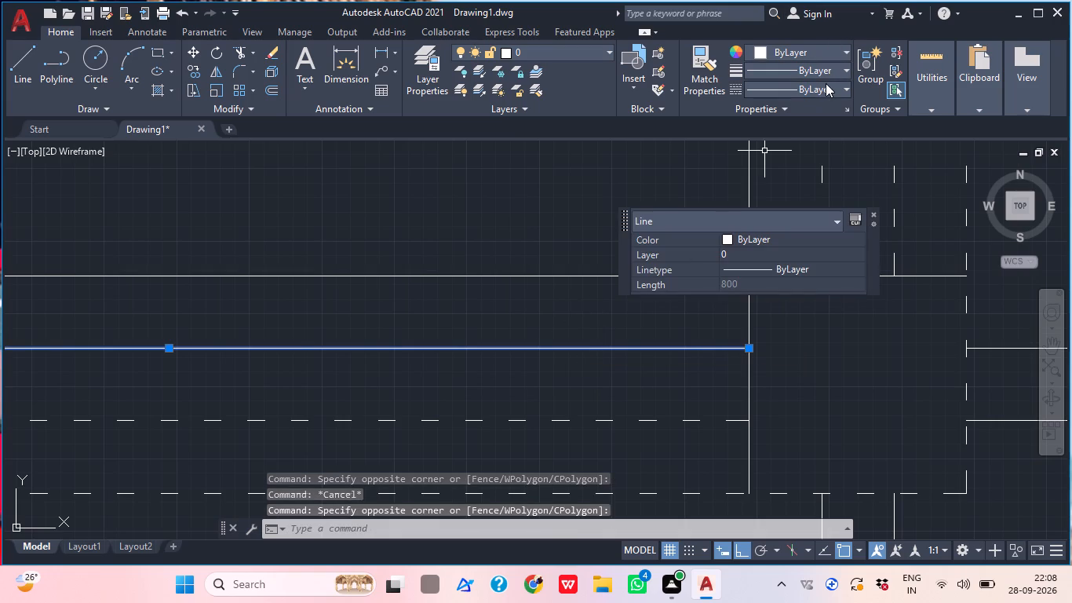
pyautogui.click(826, 83)
pyautogui.click(818, 162)
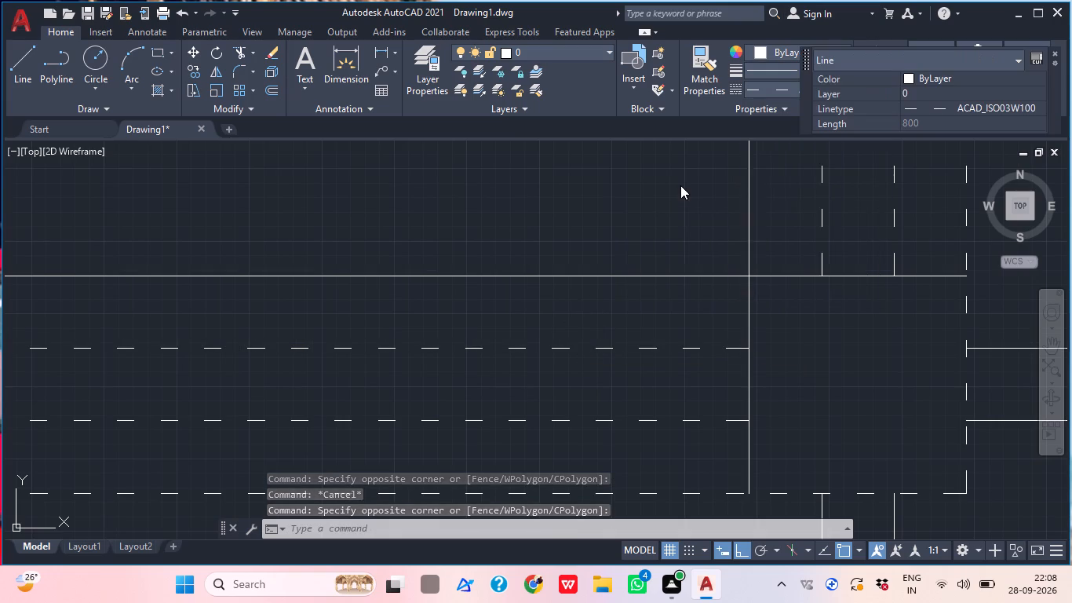
pyautogui.scroll(-1, 680, 185)
pyautogui.moveTo(680, 187); pyautogui.dragTo(684, 231, button='middle')
pyautogui.scroll(-3, 684, 231)
pyautogui.moveTo(681, 241); pyautogui.dragTo(672, 309, button='middle')
pyautogui.press('Escape')
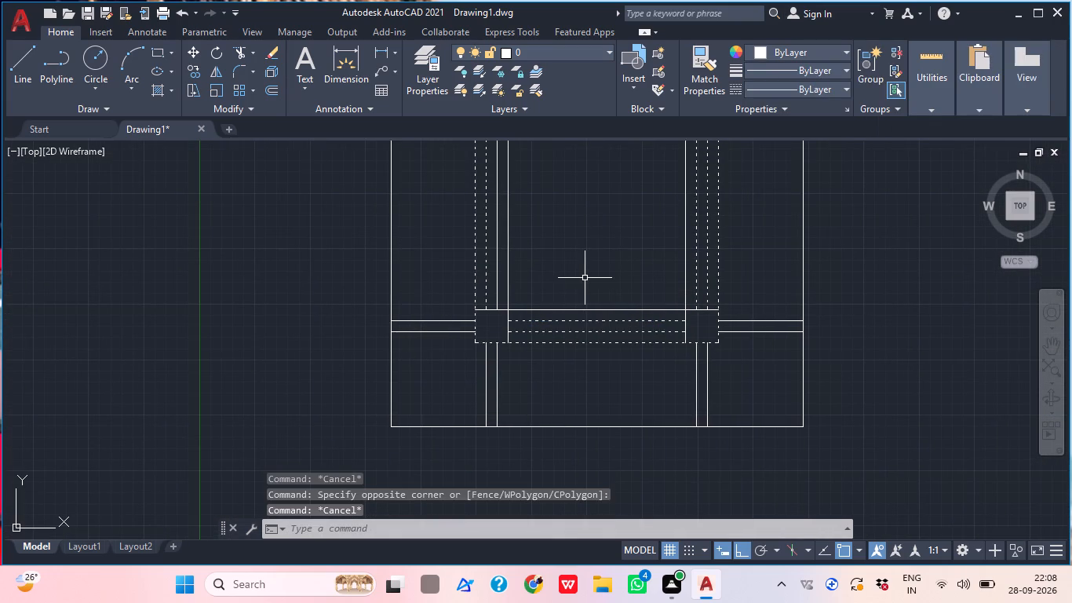
# Assign the ACAD_ISO03W100 linetype to the third line in from the outside on the inner frame's left side.
pyautogui.scroll(2, 509, 286)
pyautogui.click(480, 318)
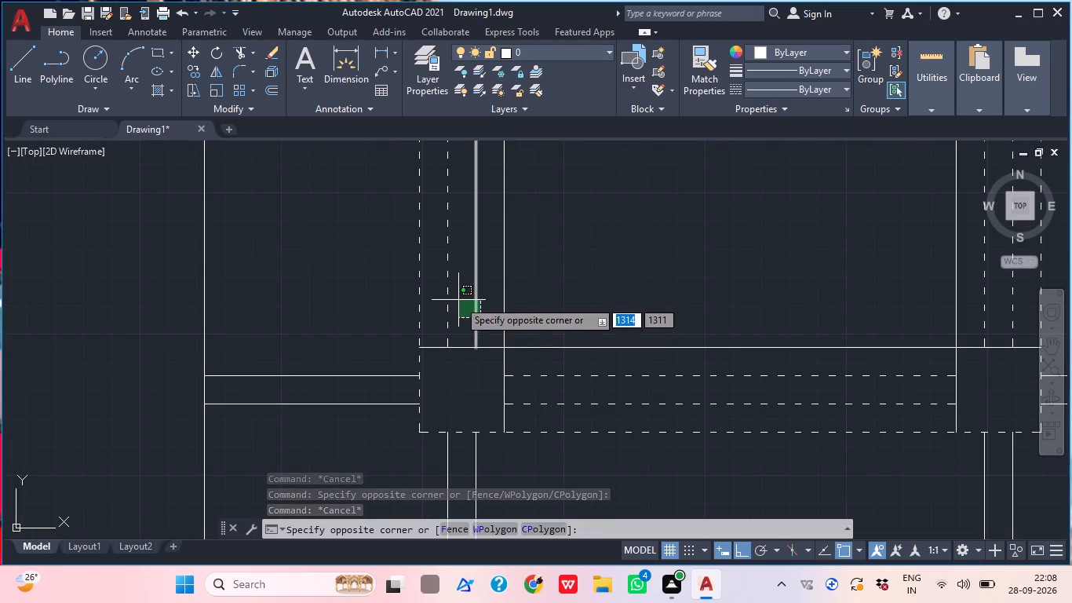
pyautogui.click(458, 300)
pyautogui.click(750, 90)
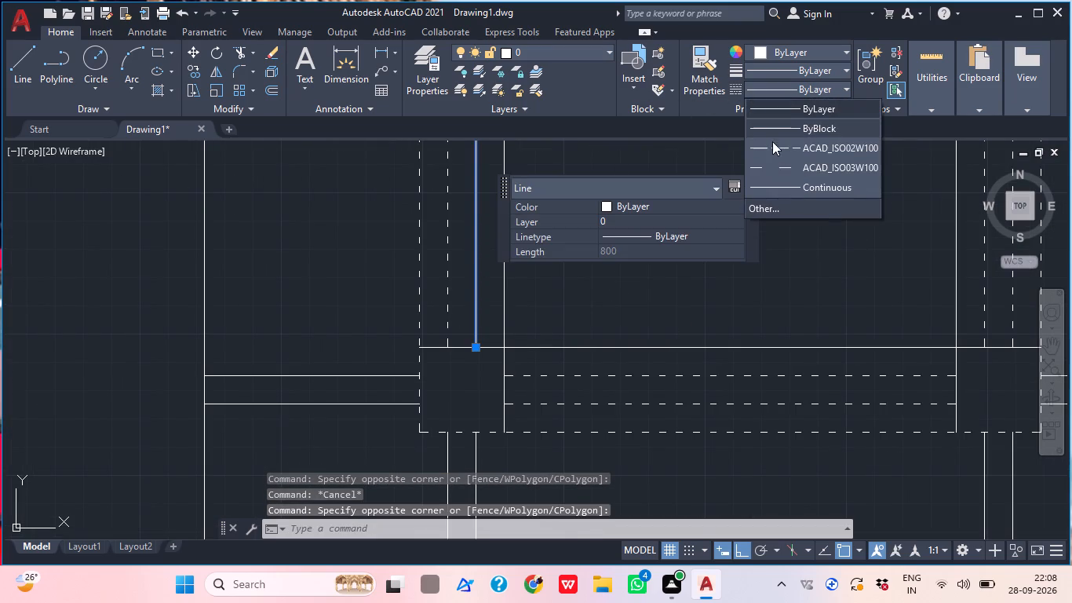
pyautogui.click(781, 156)
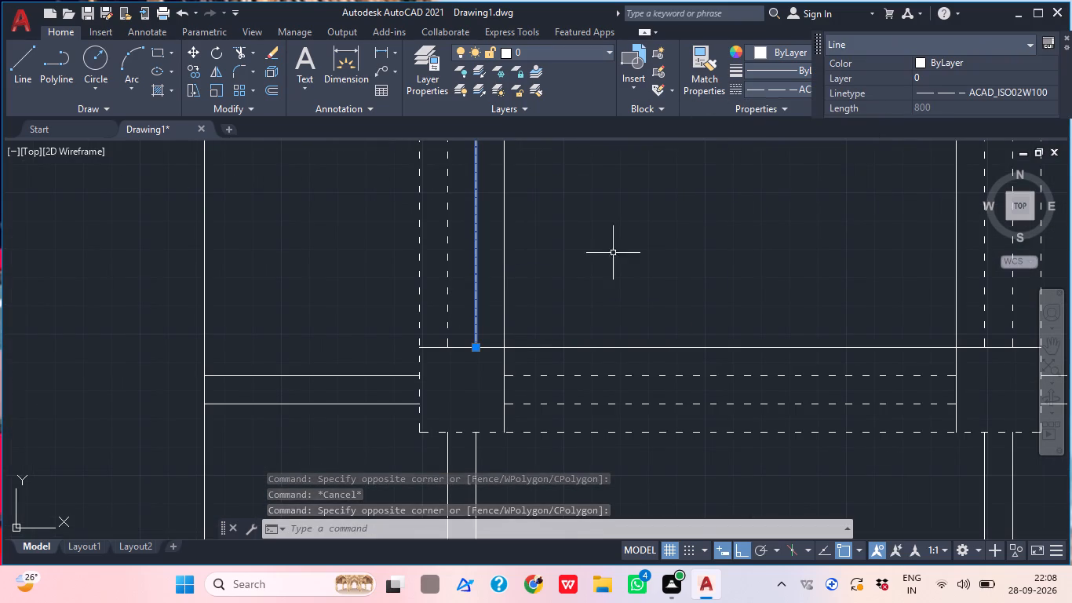
pyautogui.scroll(2, 481, 287)
pyautogui.click(483, 287)
pyautogui.click(458, 268)
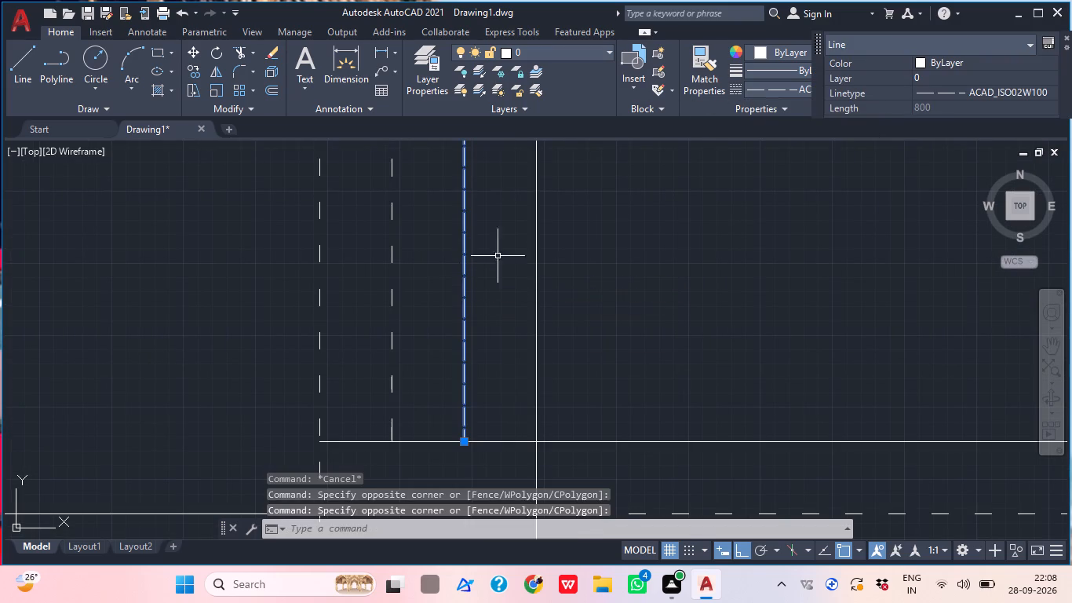
pyautogui.click(805, 89)
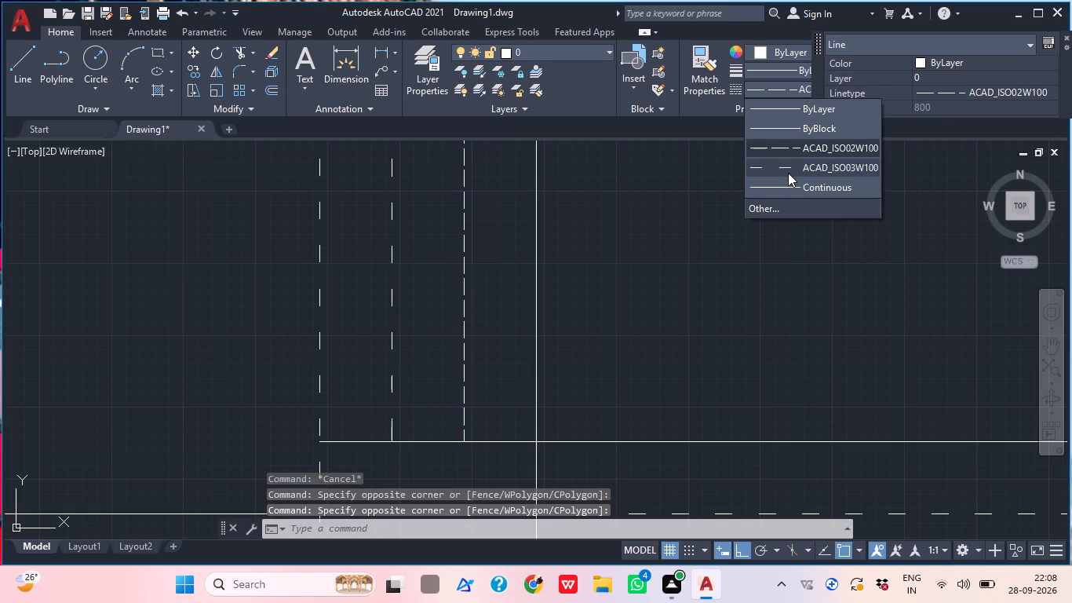
pyautogui.click(788, 173)
pyautogui.moveTo(673, 229); pyautogui.dragTo(585, 342, button='middle')
pyautogui.scroll(-3, 590, 322)
pyautogui.moveTo(644, 272); pyautogui.dragTo(604, 350, button='middle')
pyautogui.scroll(-2, 626, 323)
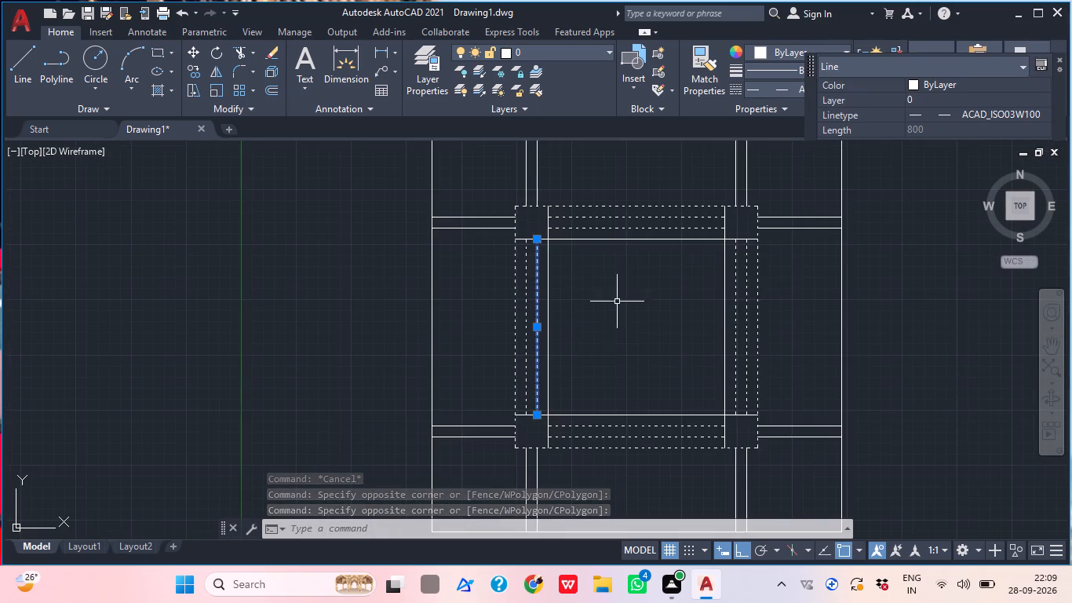
pyautogui.scroll(1, 612, 283)
pyautogui.press('Escape')
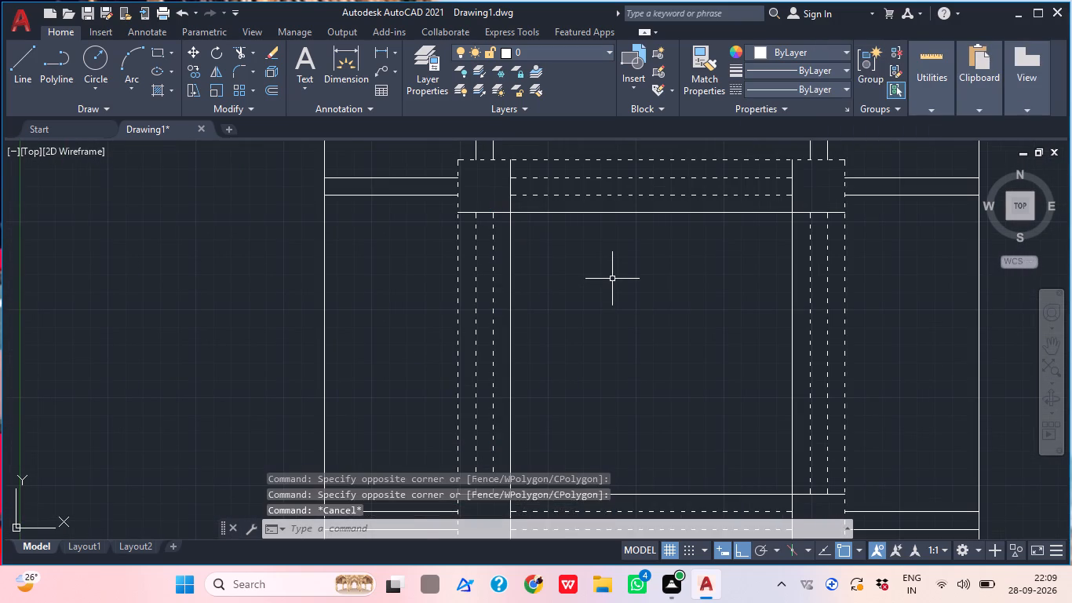
# Examine the dashed and solid lines around the inner frame and its corner blocks.
pyautogui.scroll(-2, 612, 279)
pyautogui.middleClick(526, 269)
pyautogui.moveTo(576, 362); pyautogui.dragTo(527, 356, button='middle')
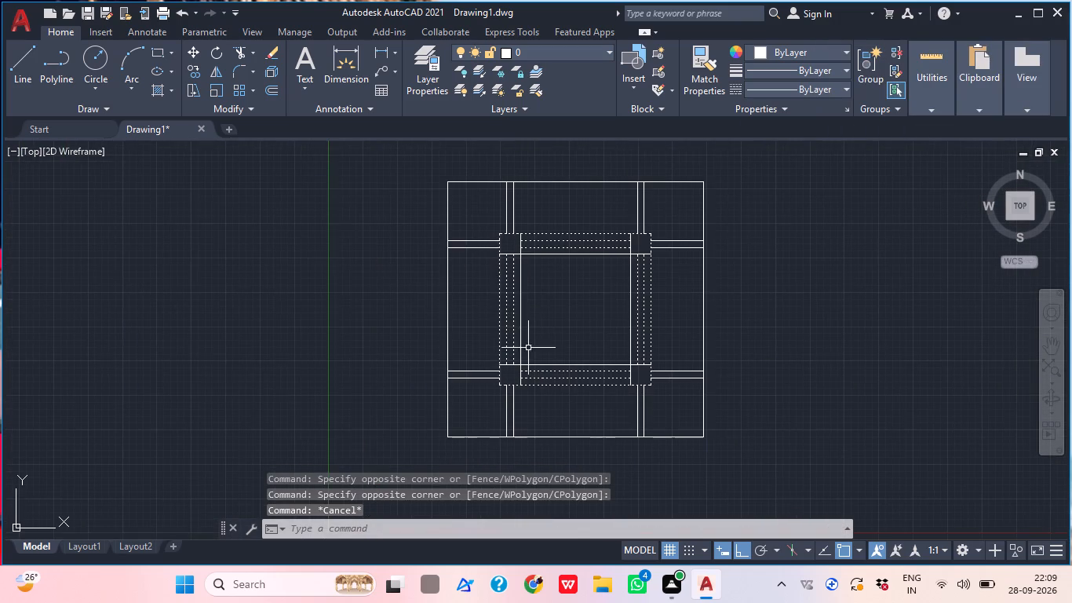
pyautogui.scroll(2, 573, 339)
pyautogui.moveTo(600, 303); pyautogui.dragTo(565, 321, button='middle')
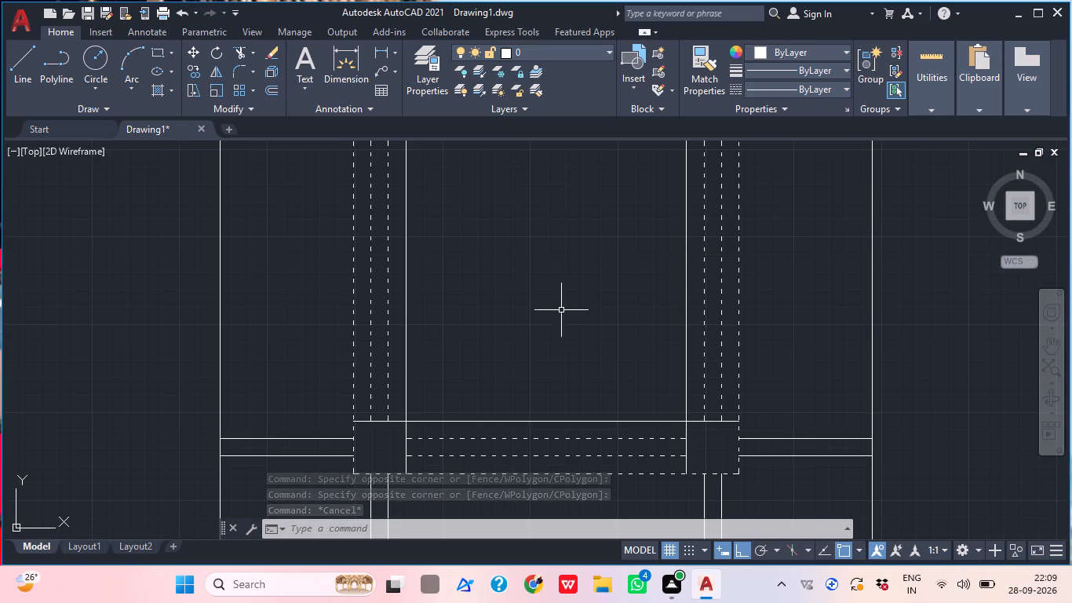
pyautogui.moveTo(559, 316); pyautogui.dragTo(544, 338, button='middle')
pyautogui.scroll(-1, 550, 320)
pyautogui.middleClick(550, 349)
pyautogui.scroll(2, 552, 325)
pyautogui.moveTo(512, 319); pyautogui.dragTo(490, 462, button='middle')
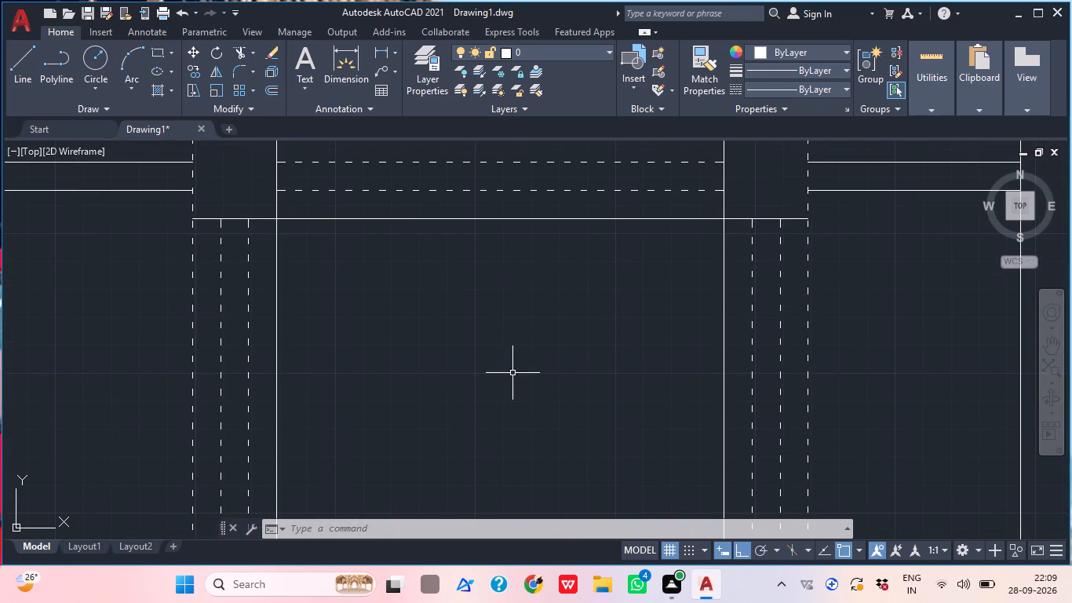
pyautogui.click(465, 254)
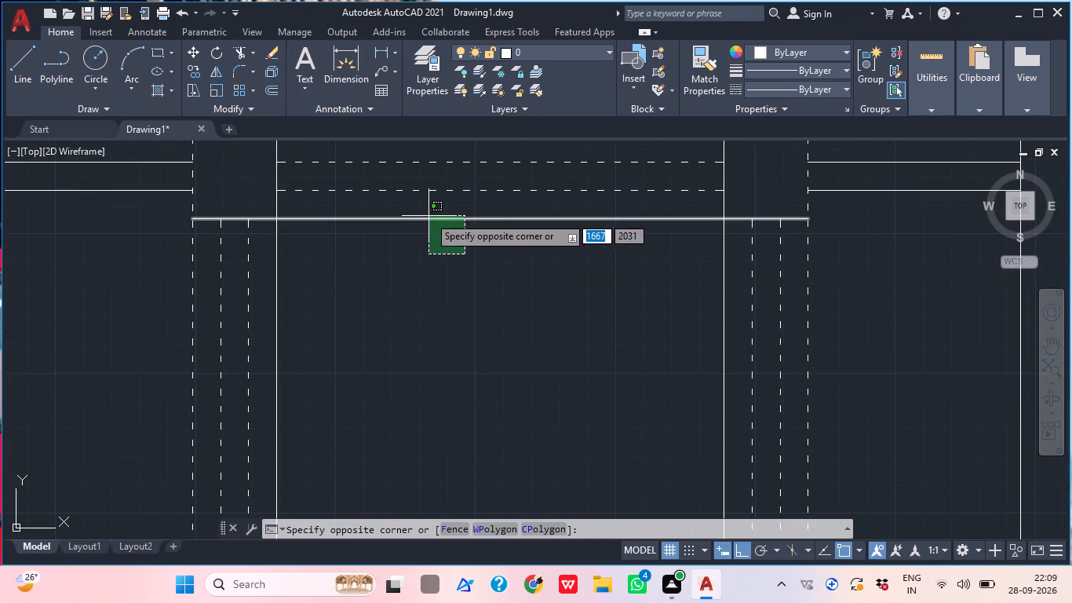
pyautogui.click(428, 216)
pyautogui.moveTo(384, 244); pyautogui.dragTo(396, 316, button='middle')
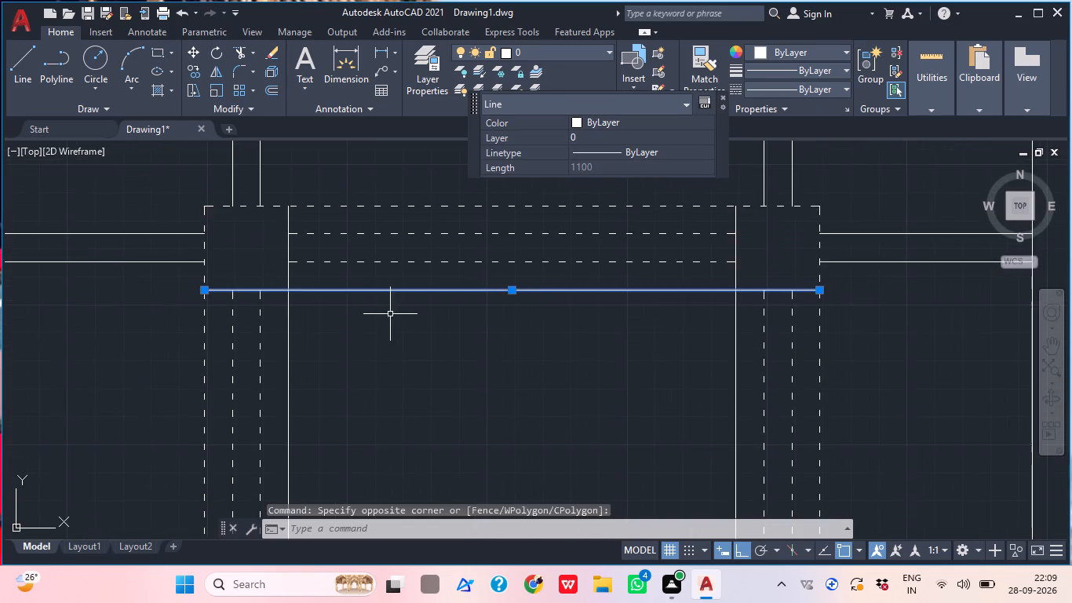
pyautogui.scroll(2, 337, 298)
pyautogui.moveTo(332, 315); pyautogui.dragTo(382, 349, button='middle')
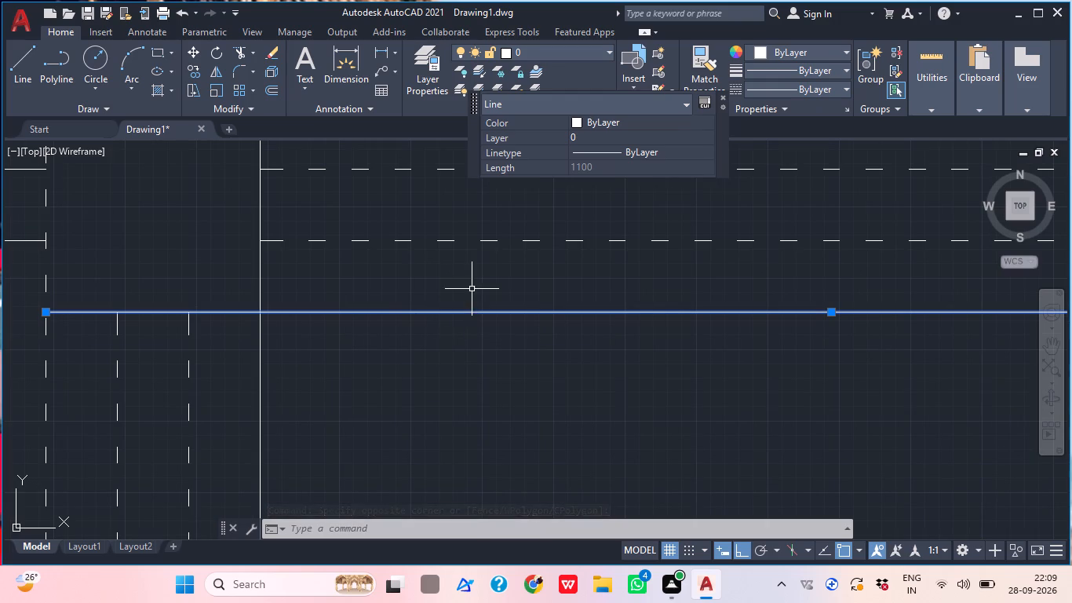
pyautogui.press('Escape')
# Trim the inner frame's innermost top line where it crosses beneath the top-left corner block, back to the block's inner vertical edge.
pyautogui.moveTo(341, 411); pyautogui.dragTo(399, 417, button='middle')
pyautogui.write('tr')
pyautogui.press('space')
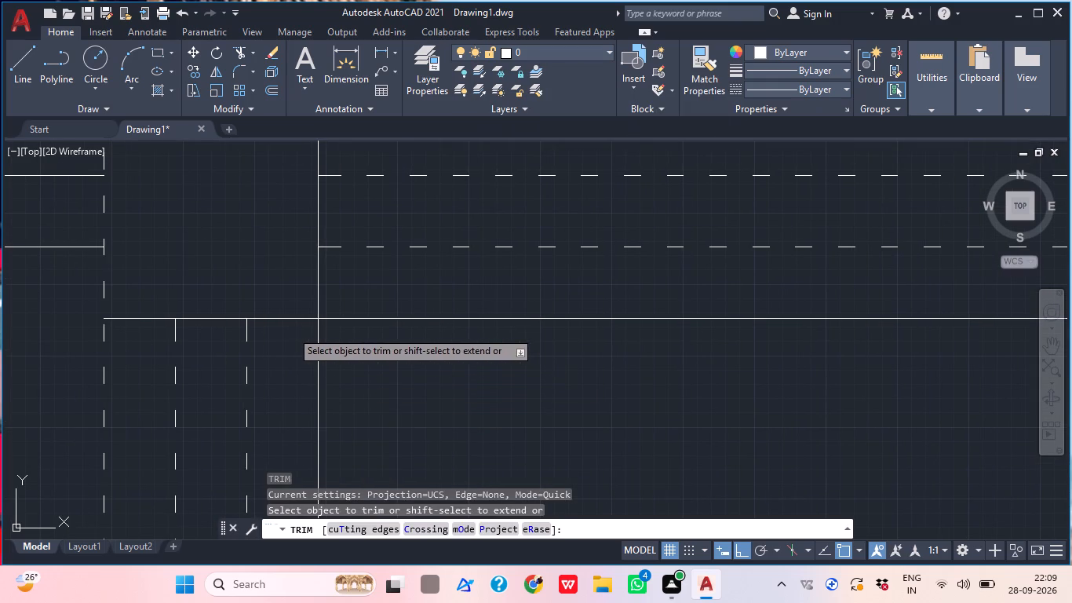
pyautogui.click(291, 331)
pyautogui.click(278, 318)
pyautogui.click(239, 323)
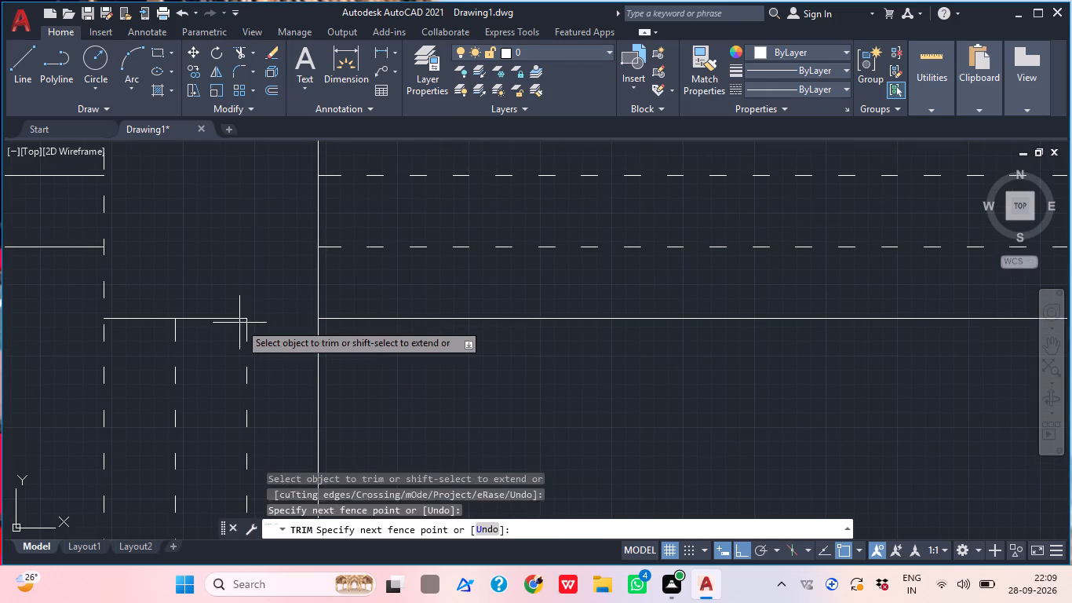
pyautogui.click(227, 316)
pyautogui.click(134, 331)
pyautogui.click(149, 306)
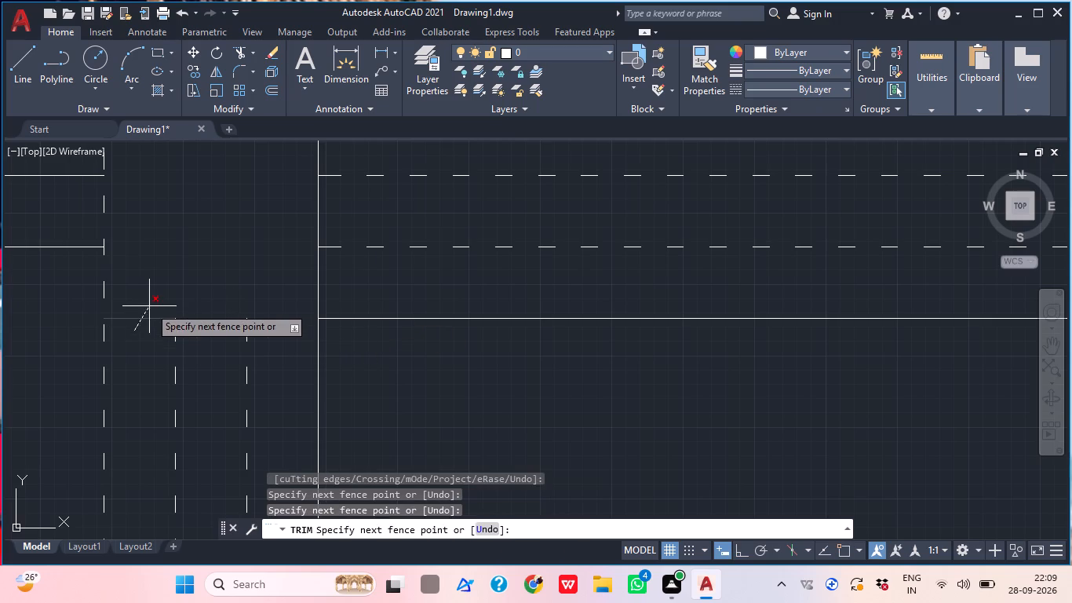
pyautogui.press('Escape')
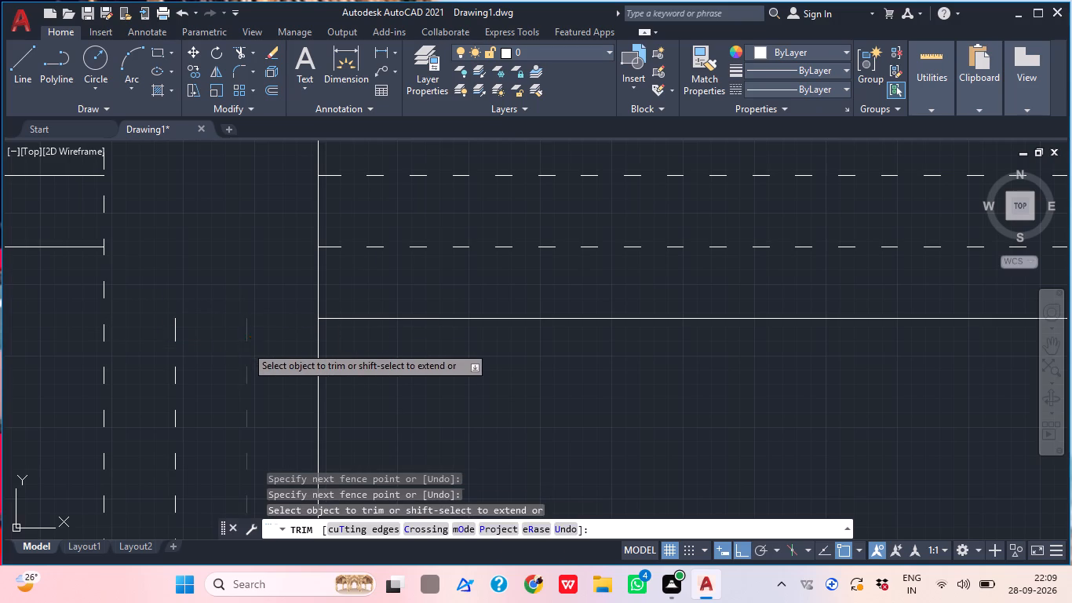
# Draw a separate line along the top-left corner block's bottom edge, from its inner vertical edge to the outer dashed line.
pyautogui.press('l')
pyautogui.press('space')
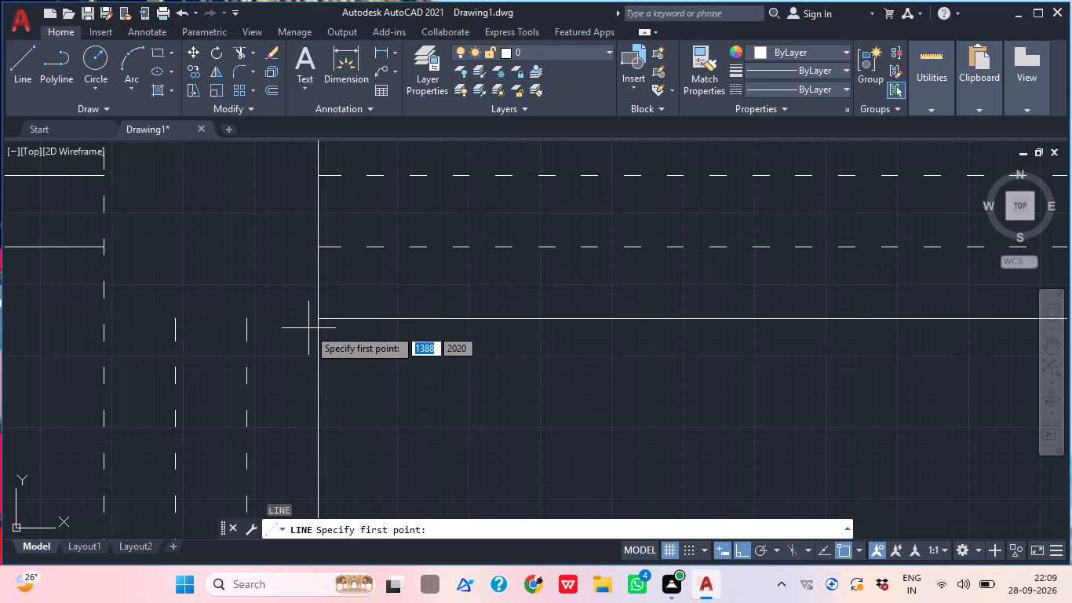
pyautogui.click(319, 322)
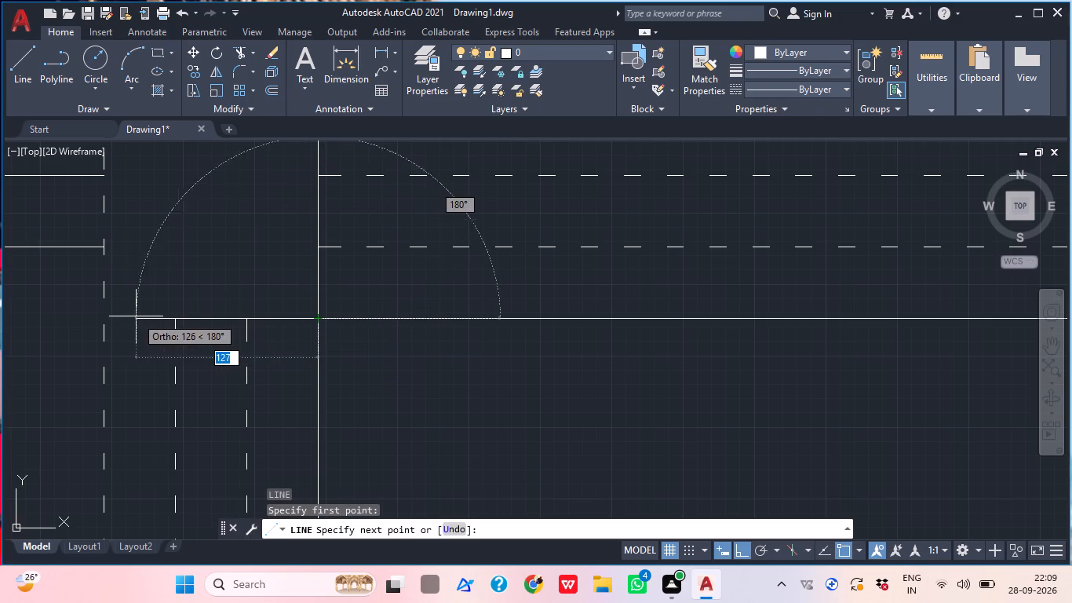
pyautogui.click(108, 318)
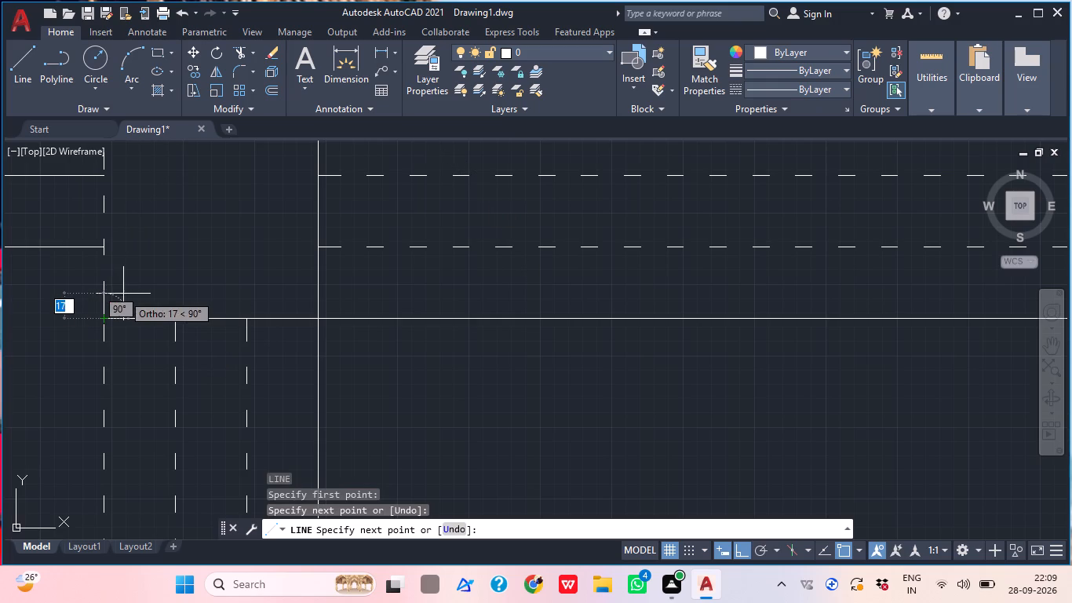
pyautogui.press('Escape')
# Assign the ACAD_ISO03W100 linetype to the innermost line on the inner frame's top side.
pyautogui.scroll(-1, 286, 300)
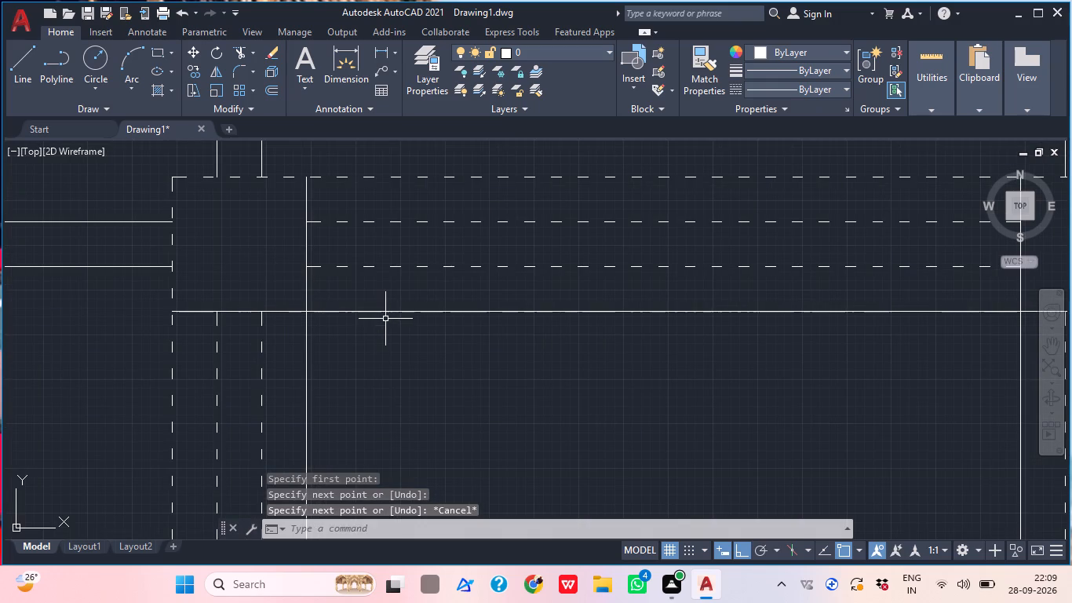
pyautogui.click(386, 310)
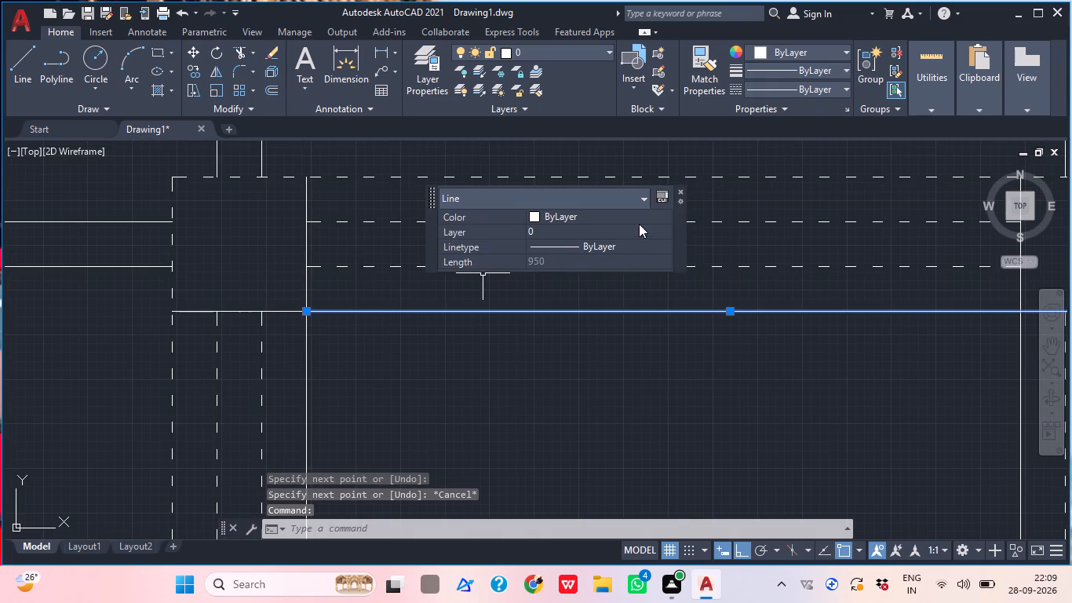
pyautogui.click(837, 90)
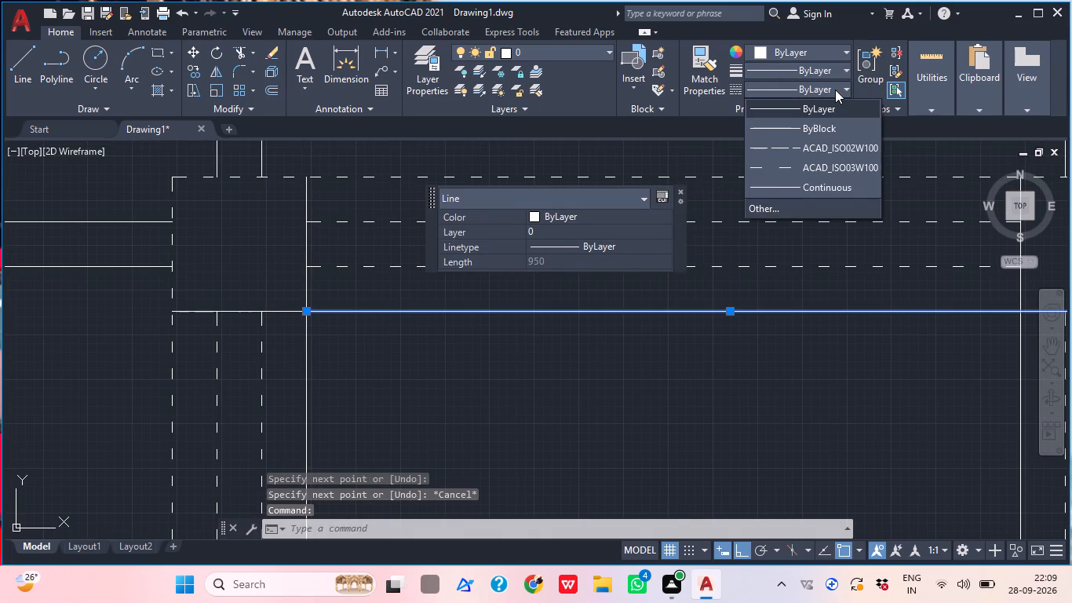
pyautogui.click(782, 164)
pyautogui.press('Escape')
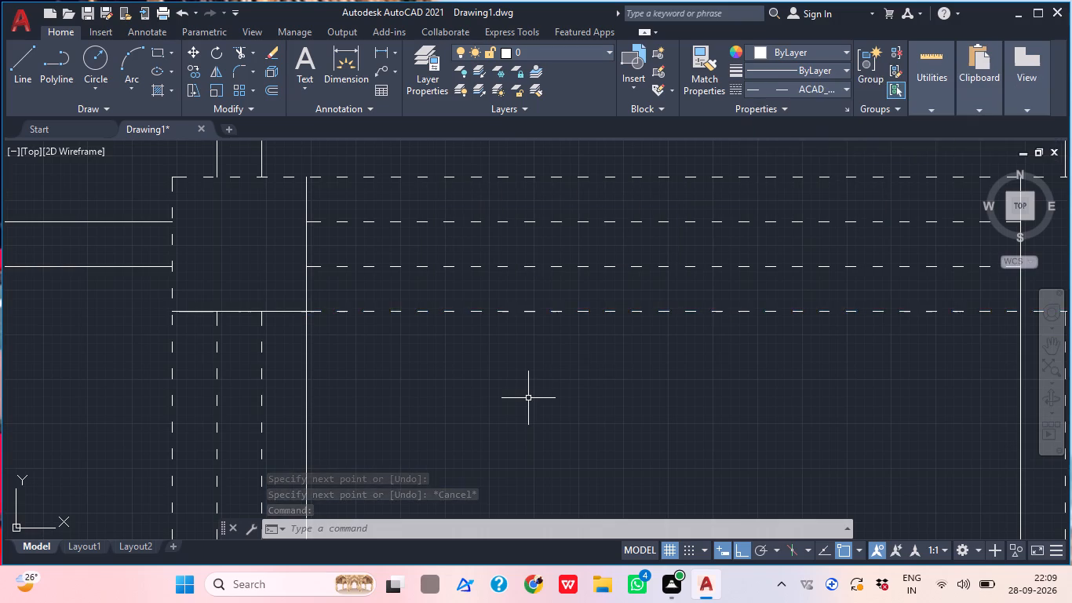
# Shorten the innermost dashed top line to 800 by stretching its right end back to the top-right corner block's inner vertical edge.
pyautogui.scroll(-2, 520, 397)
pyautogui.moveTo(545, 385); pyautogui.dragTo(476, 377, button='middle')
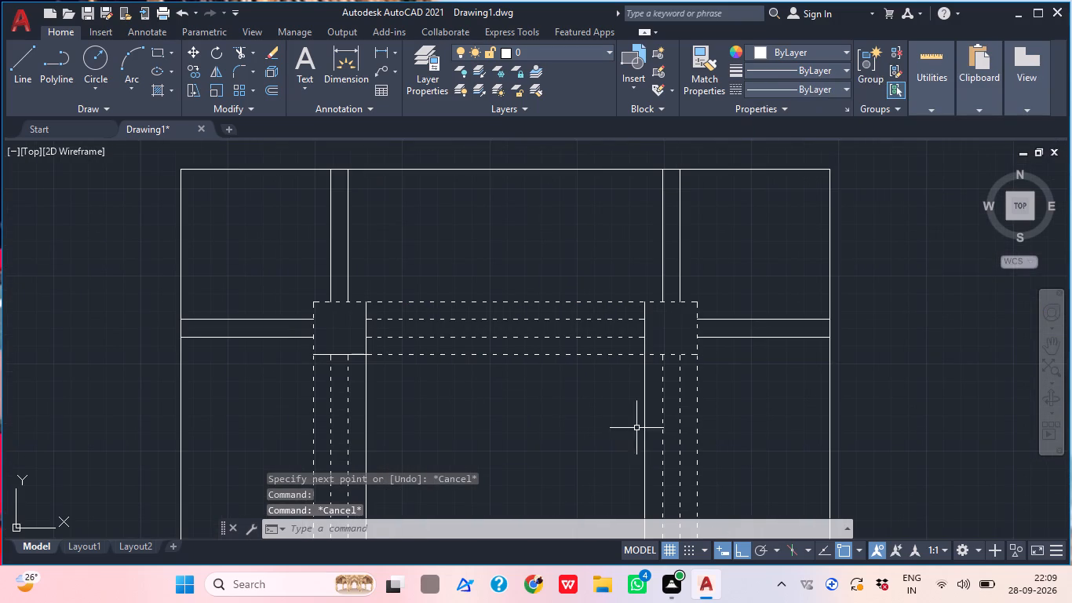
pyautogui.moveTo(638, 392); pyautogui.dragTo(534, 400, button='middle')
pyautogui.scroll(3, 570, 372)
pyautogui.click(485, 358)
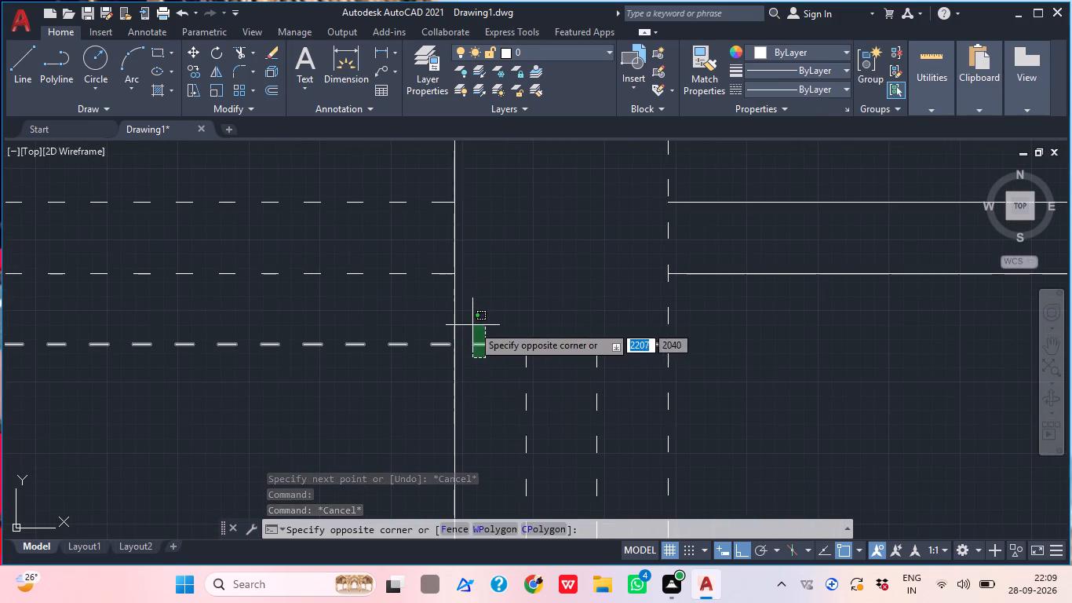
pyautogui.click(472, 325)
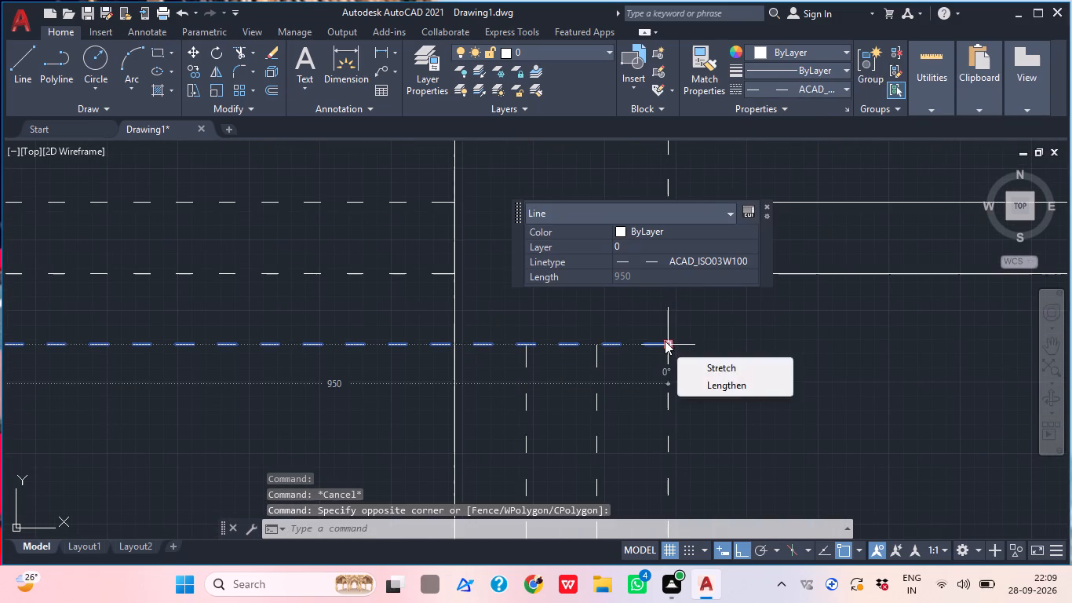
pyautogui.click(665, 341)
pyautogui.click(453, 346)
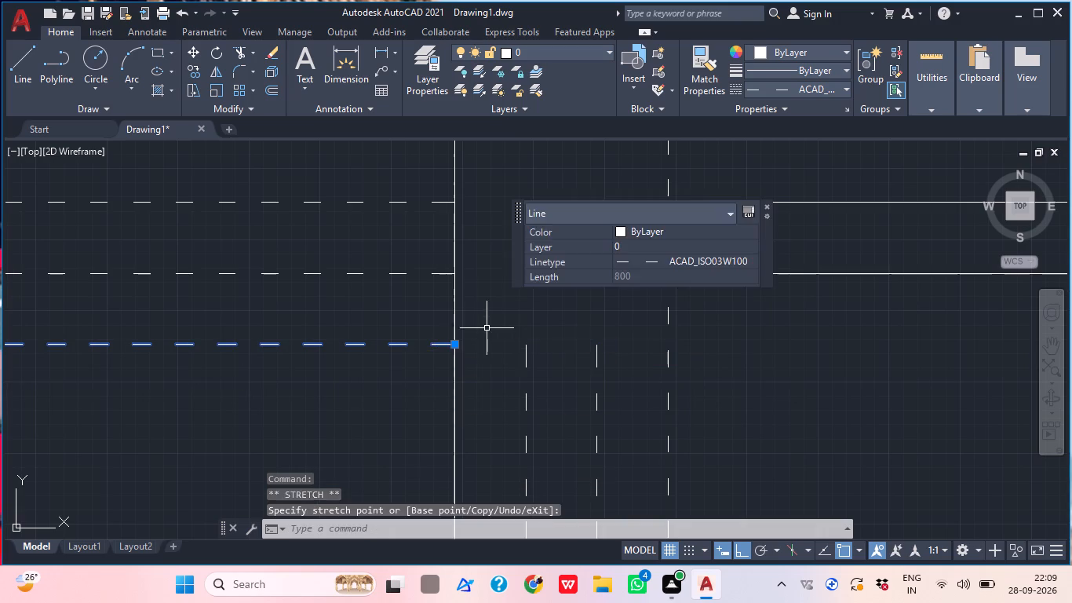
pyautogui.press('Escape')
# Draw a separate line along the top-right corner block's bottom edge, from its inner vertical edge to the outer dashed line.
pyautogui.press('l')
pyautogui.press('space')
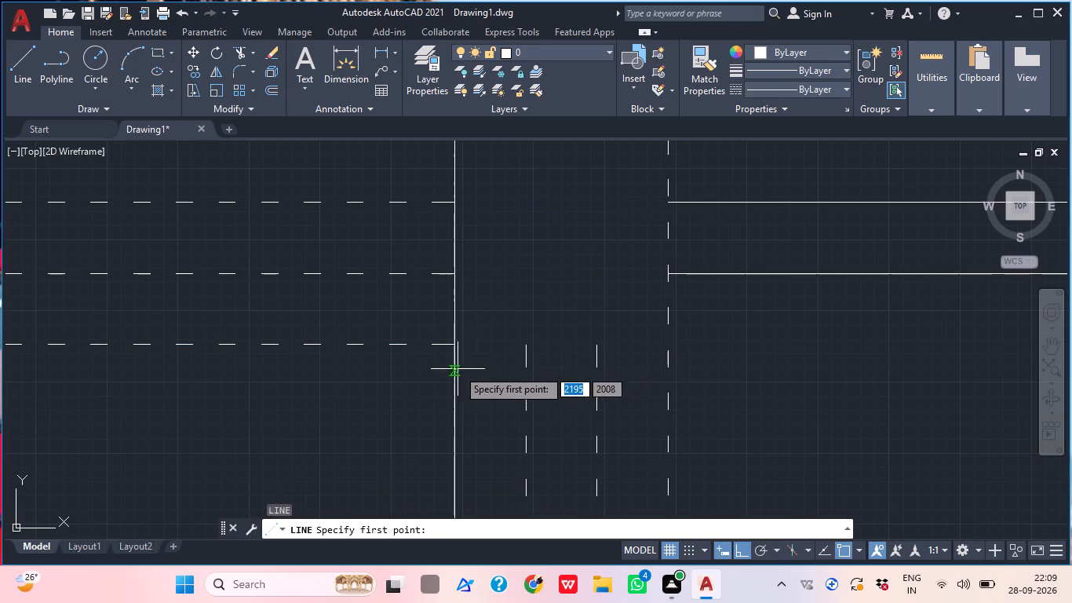
pyautogui.click(455, 342)
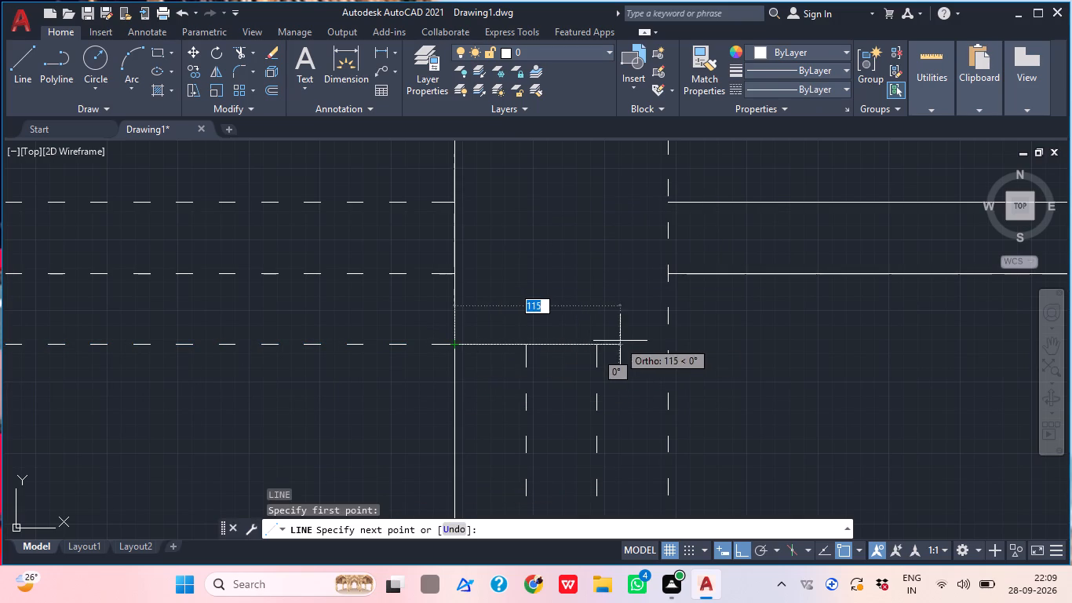
pyautogui.click(664, 345)
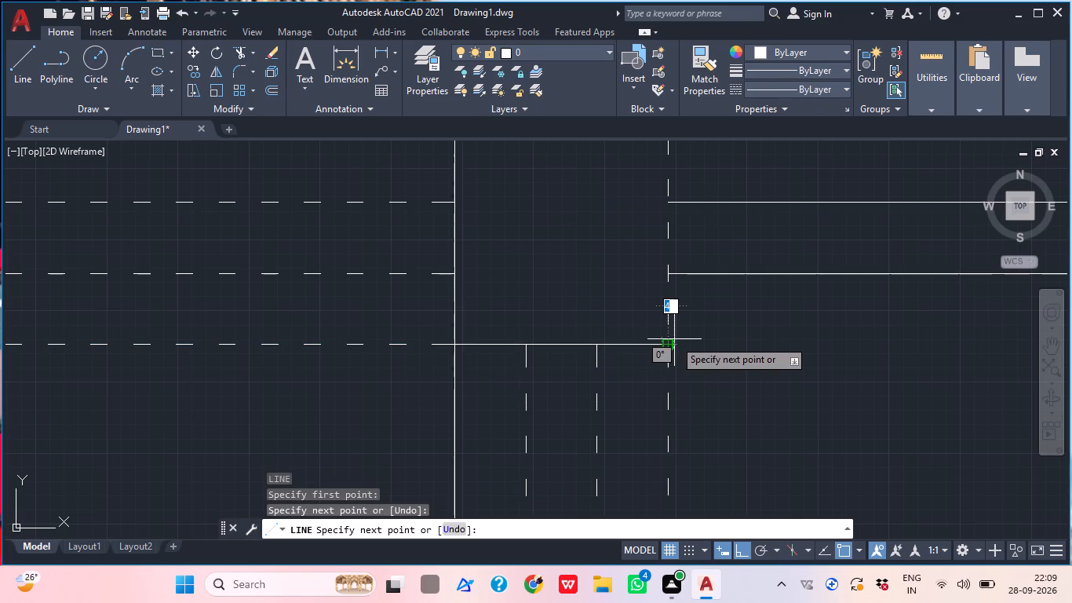
pyautogui.press('Escape')
# Shorten the outermost dashed line on the frame's right side to 950 by stretching its top end down to the top-right corner block's bottom edge.
pyautogui.scroll(-1, 679, 336)
pyautogui.moveTo(675, 334); pyautogui.dragTo(596, 374, button='middle')
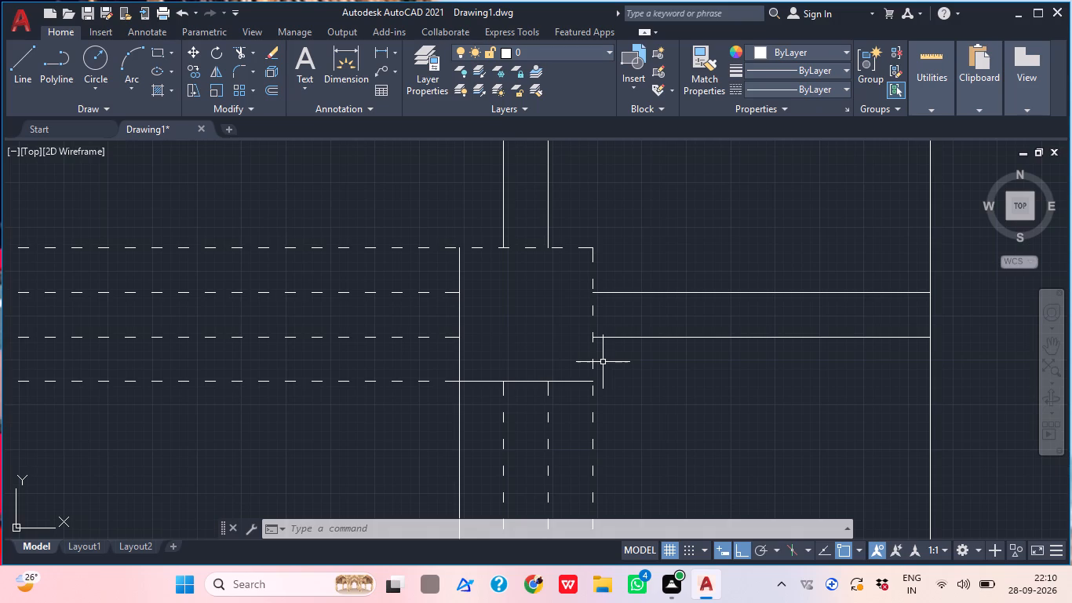
pyautogui.scroll(1, 602, 363)
pyautogui.click(600, 361)
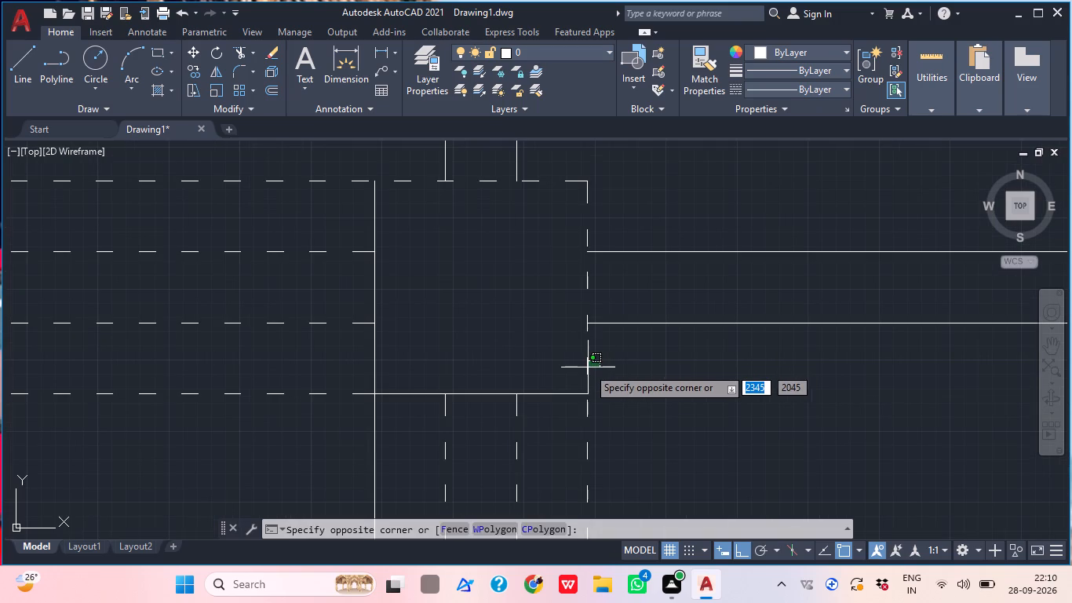
pyautogui.click(580, 367)
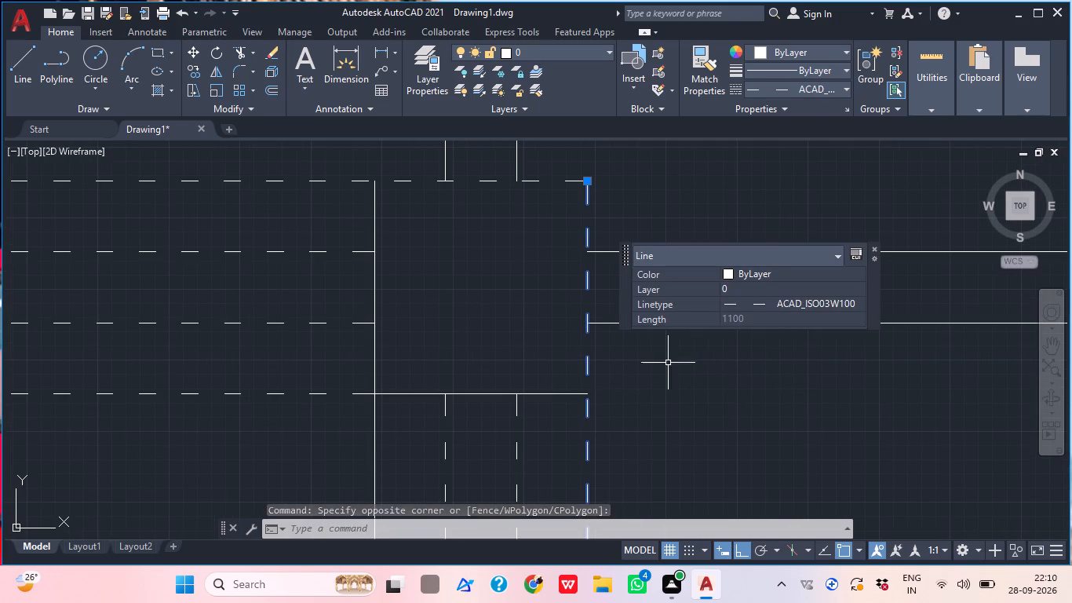
pyautogui.click(590, 183)
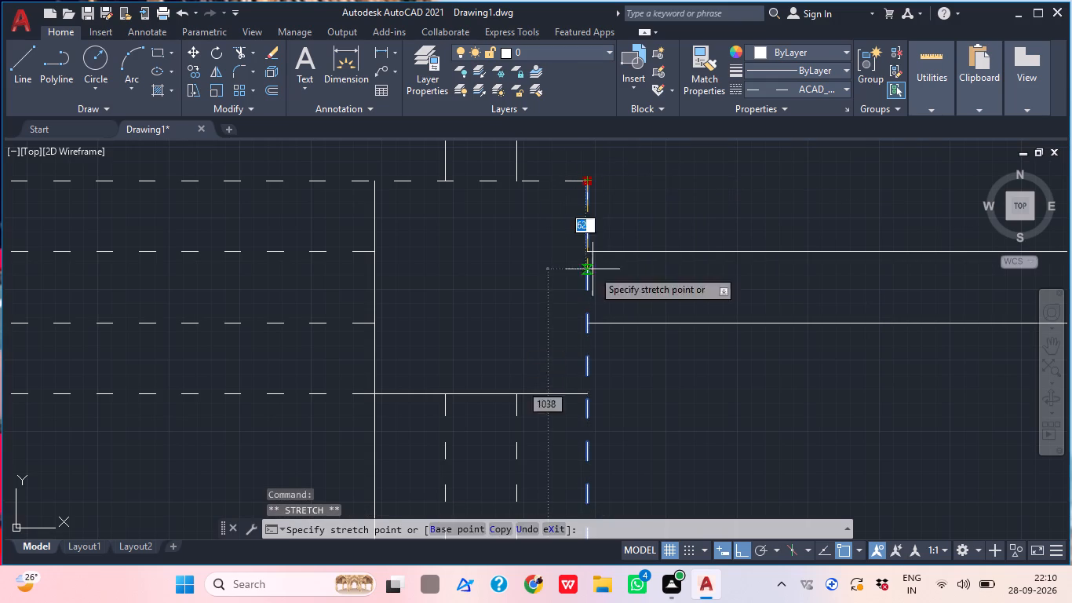
pyautogui.click(586, 393)
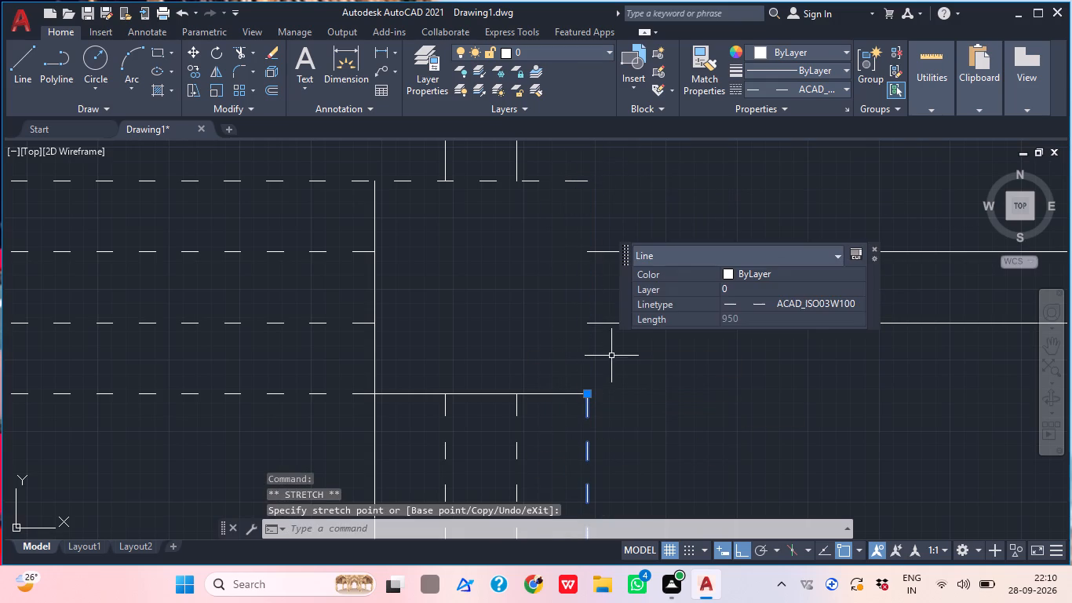
pyautogui.press('Escape')
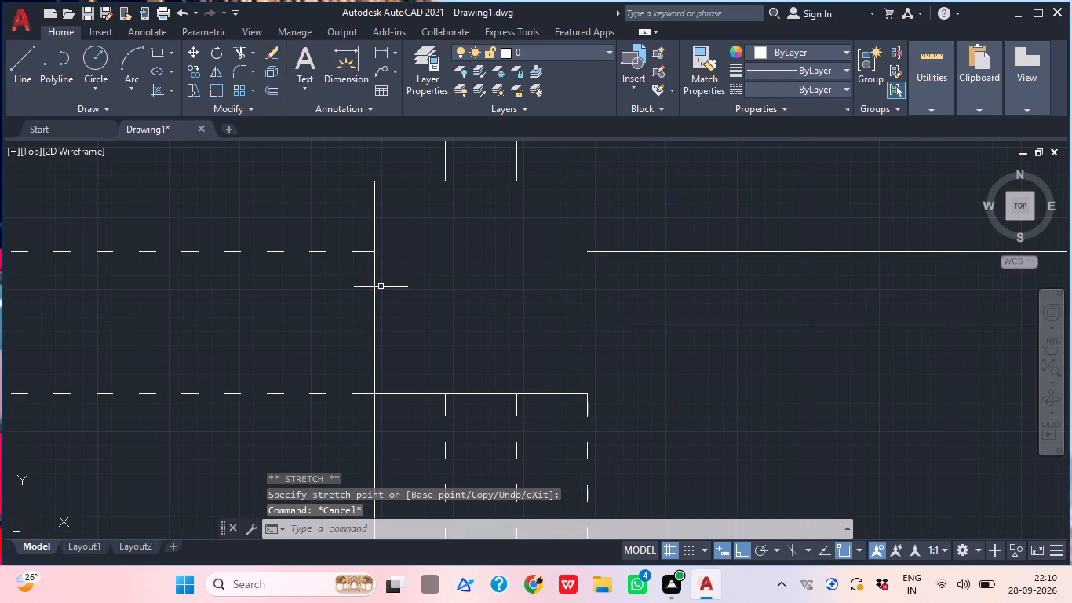
# Shorten the outermost dashed top line to 950 by stretching its right end back to the top-right corner block's inner vertical edge.
pyautogui.click(403, 181)
pyautogui.moveTo(432, 227); pyautogui.dragTo(448, 331, button='middle')
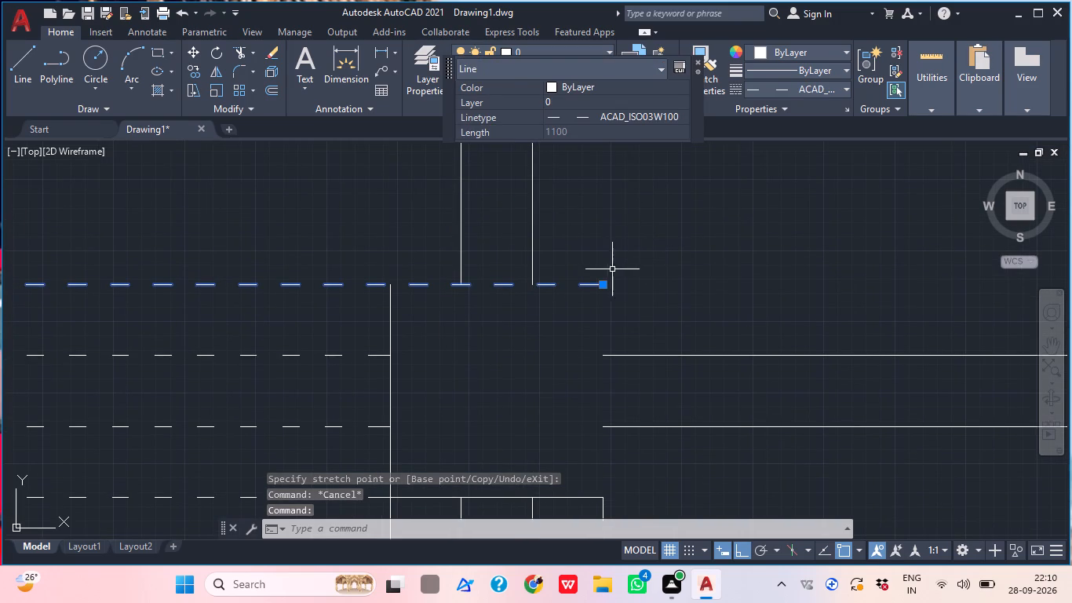
pyautogui.click(600, 283)
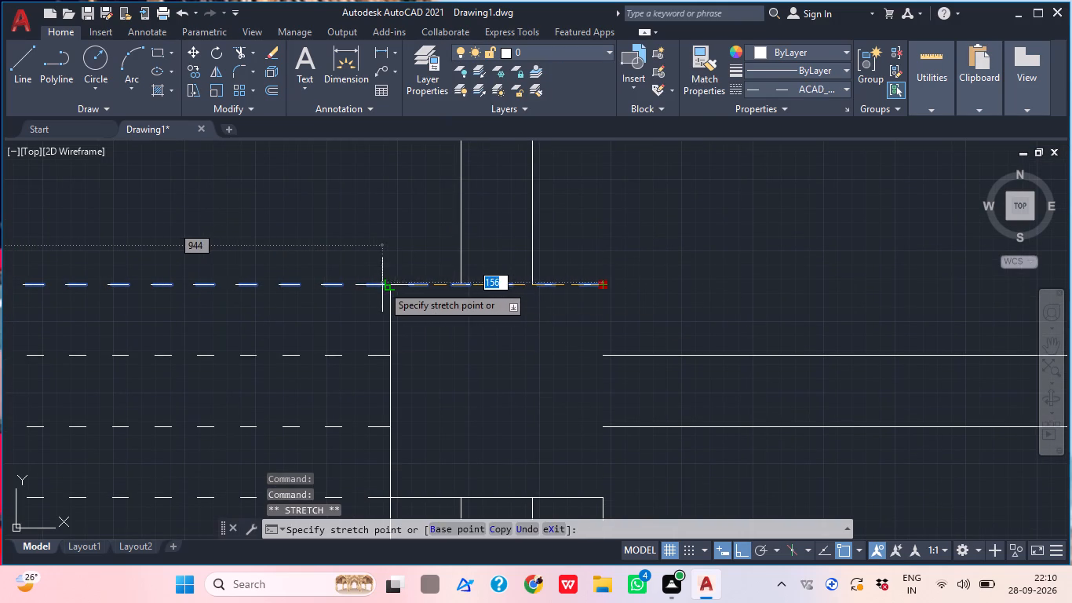
pyautogui.click(386, 285)
pyautogui.press('Escape')
# Draw the top-right corner block's top and outer vertical edges as solid lines, each 150 long.
pyautogui.moveTo(467, 283); pyautogui.dragTo(439, 269, button='middle')
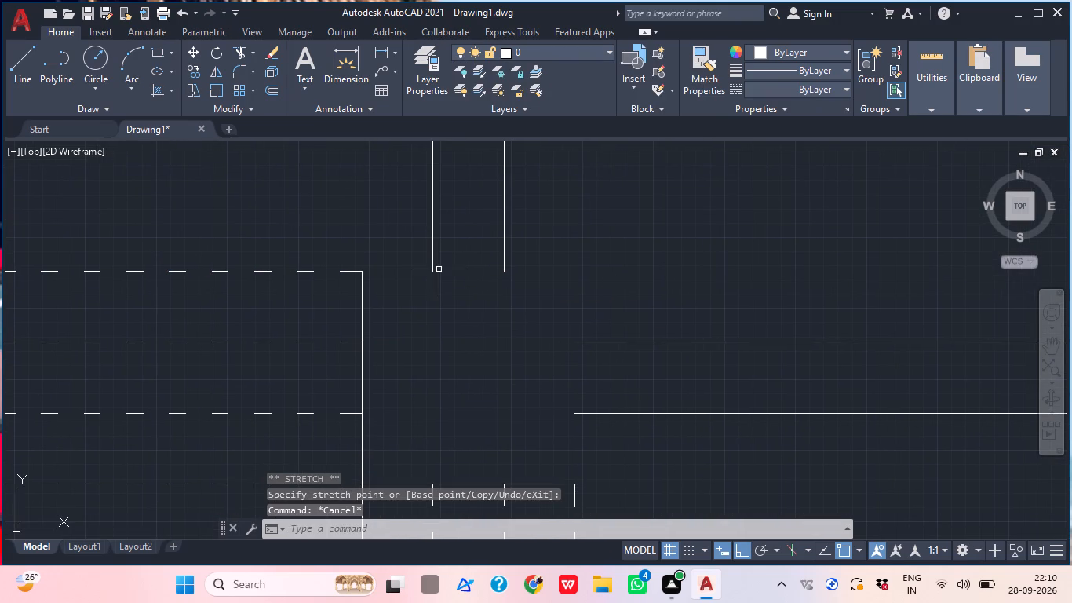
pyautogui.press('l')
pyautogui.press('space')
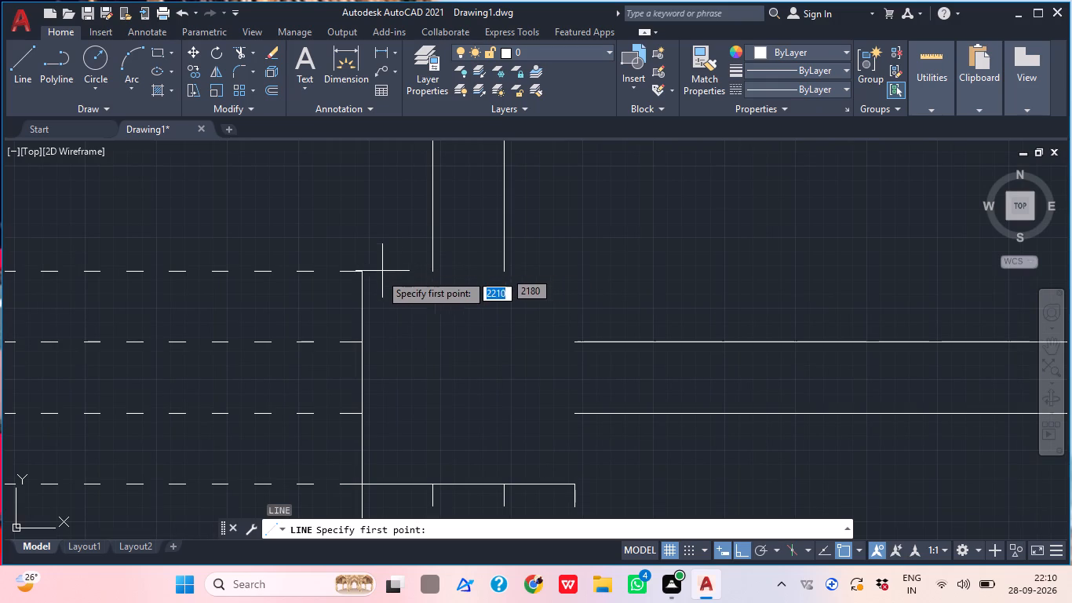
pyautogui.click(362, 274)
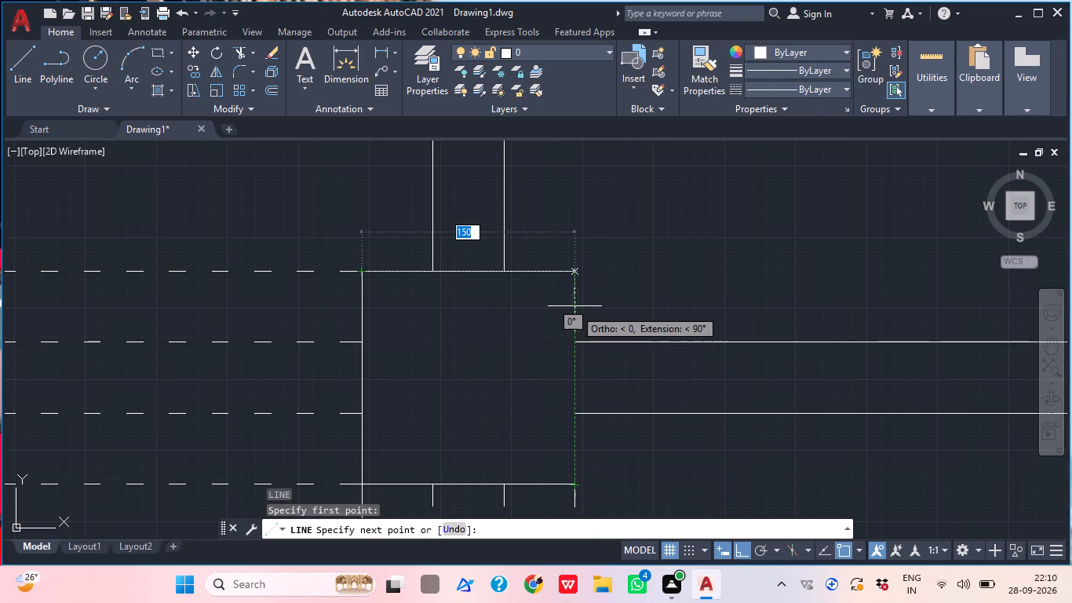
pyautogui.click(575, 273)
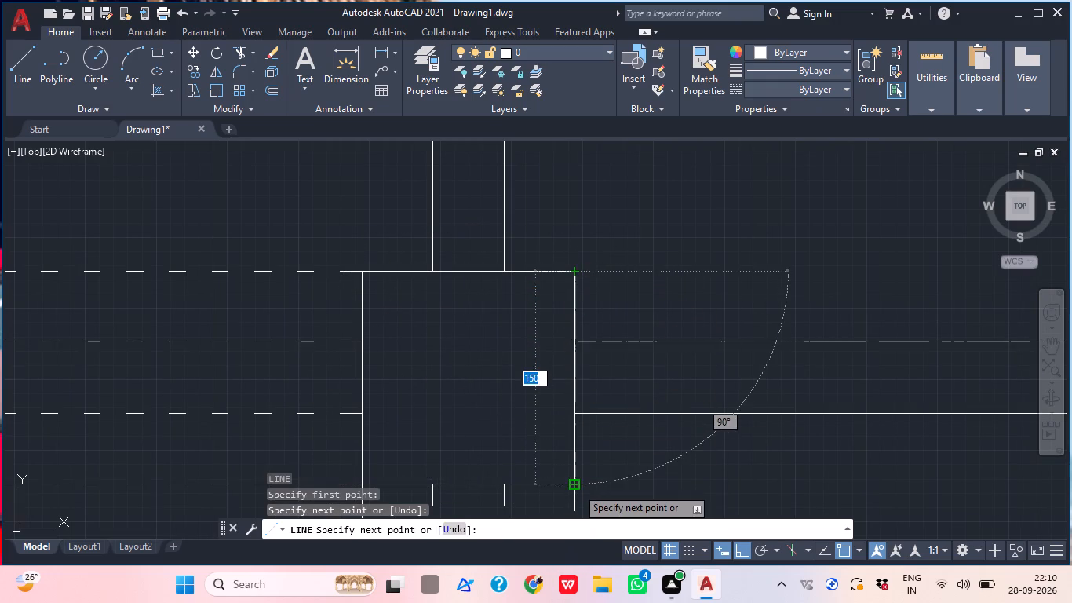
pyautogui.click(577, 488)
pyautogui.press('Escape')
# Shorten the outermost dashed line on the frame's left side by stretching its top end down to the top-left corner block's bottom edge.
pyautogui.scroll(-2, 594, 407)
pyautogui.moveTo(573, 412); pyautogui.dragTo(557, 404, button='middle')
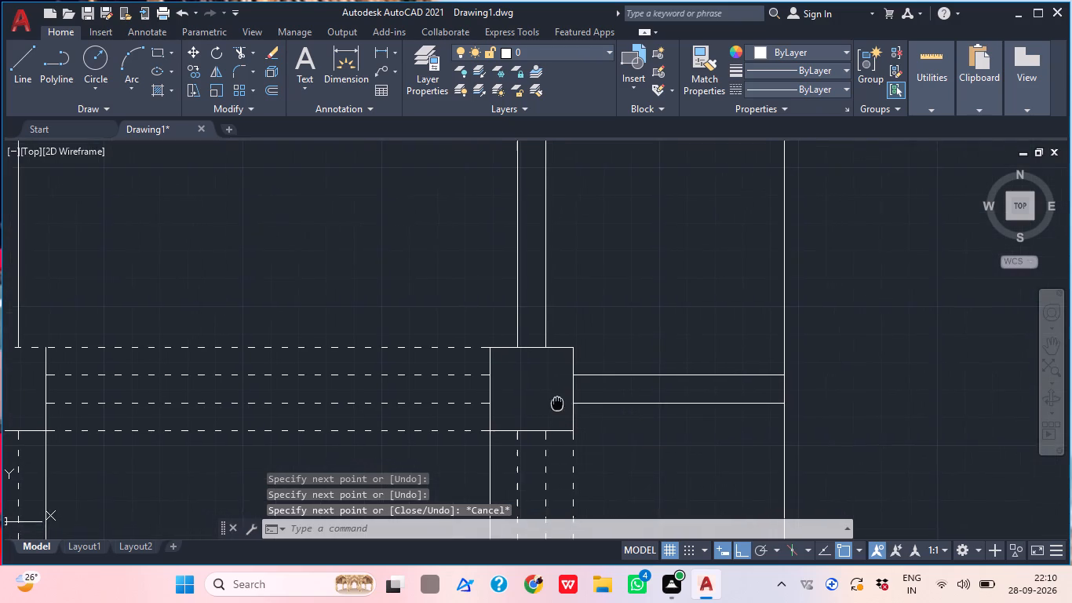
pyautogui.moveTo(557, 404); pyautogui.dragTo(553, 401, button='middle')
pyautogui.scroll(-1, 521, 374)
pyautogui.middleClick(539, 439)
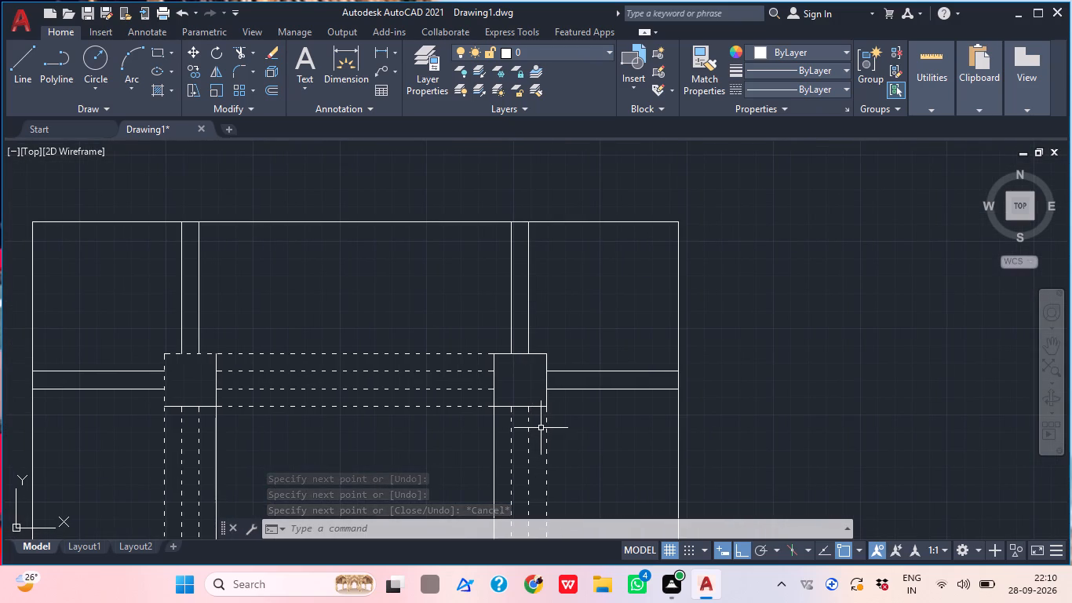
pyautogui.scroll(-1, 705, 331)
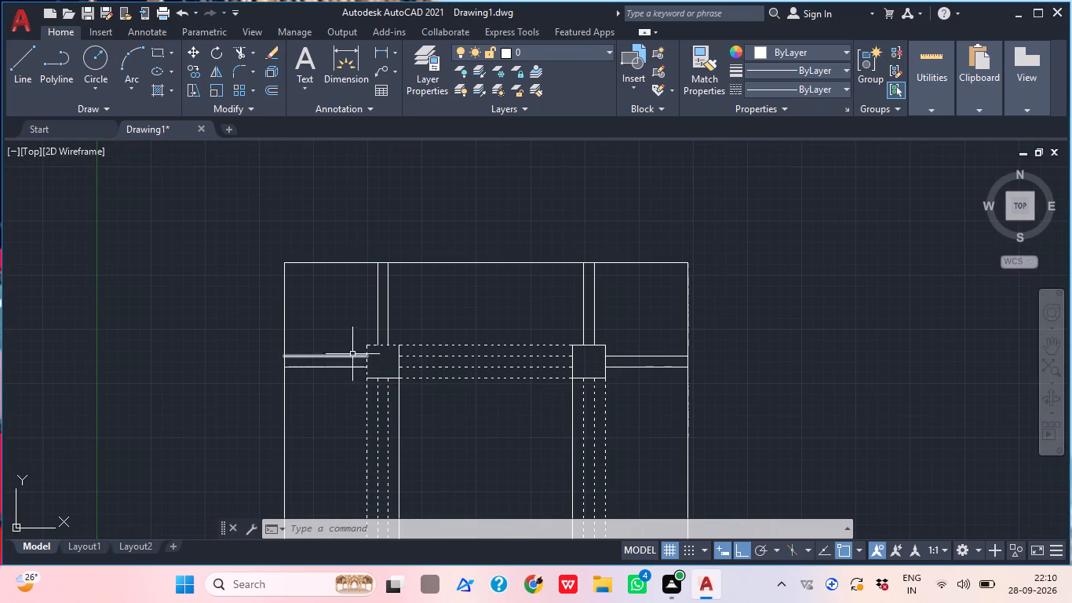
pyautogui.scroll(1, 363, 363)
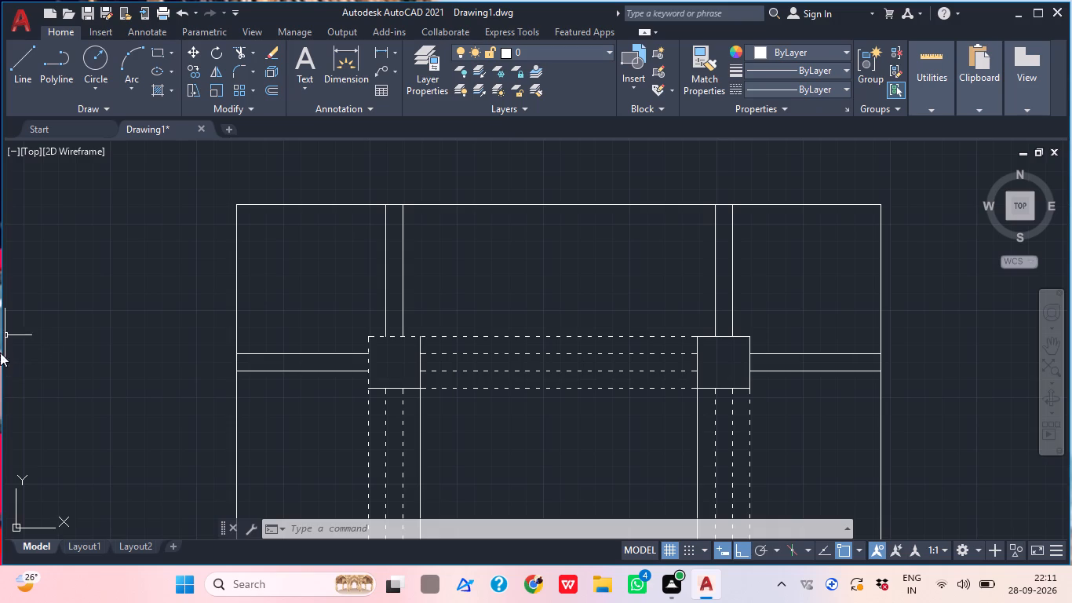
pyautogui.middleClick(401, 364)
pyautogui.scroll(1, 384, 371)
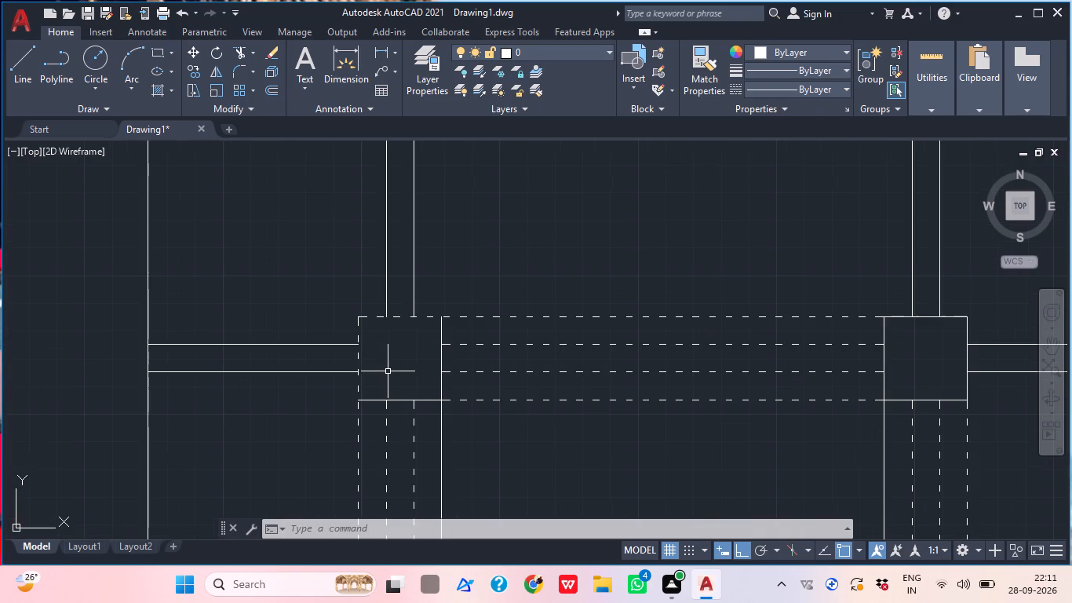
pyautogui.click(392, 376)
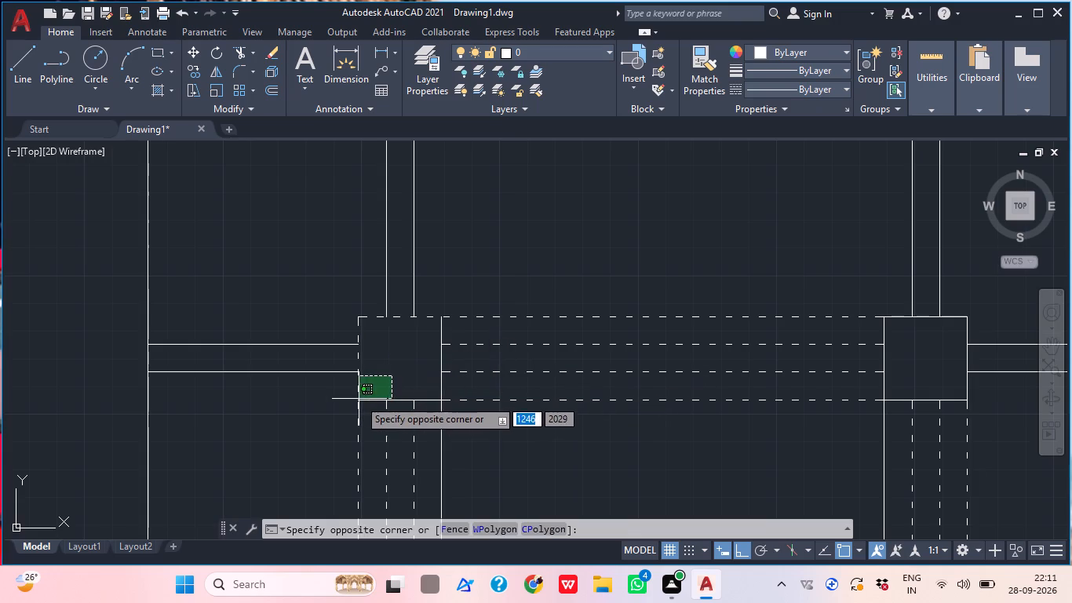
pyautogui.scroll(1, 356, 401)
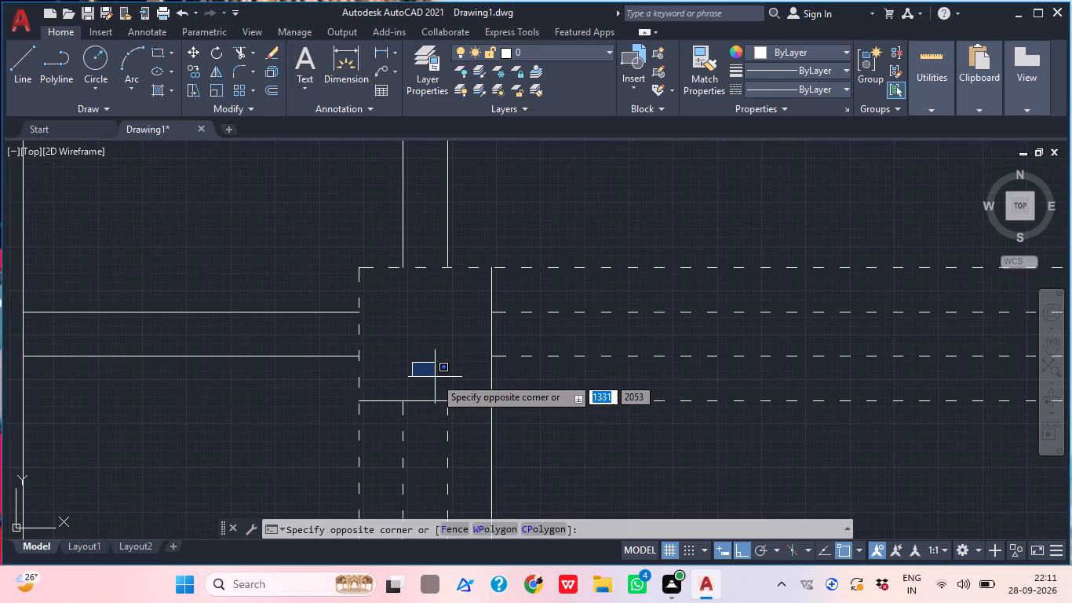
pyautogui.press('Escape')
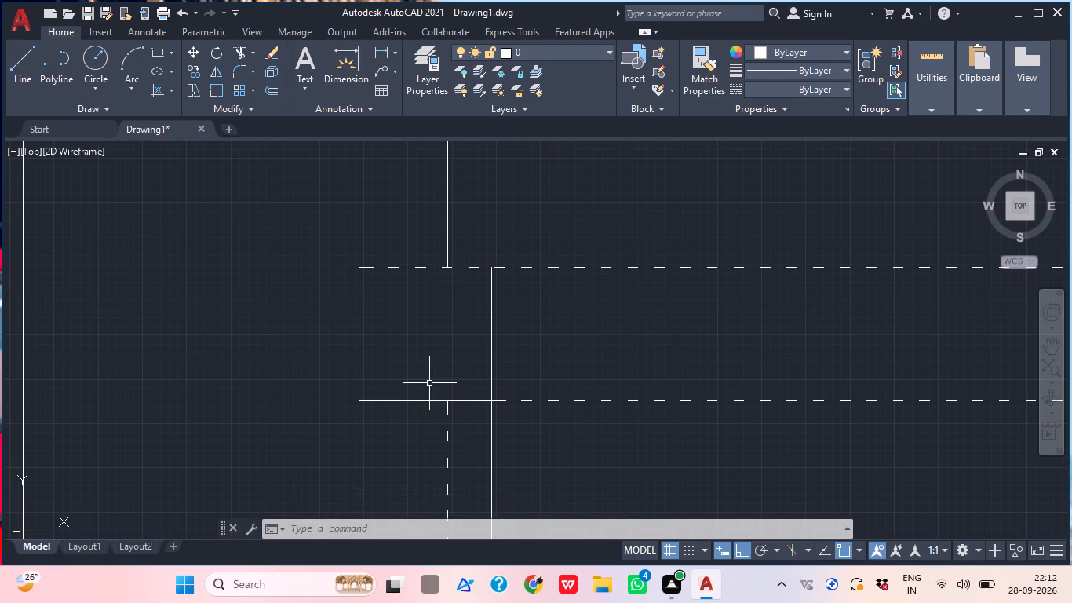
pyautogui.click(359, 371)
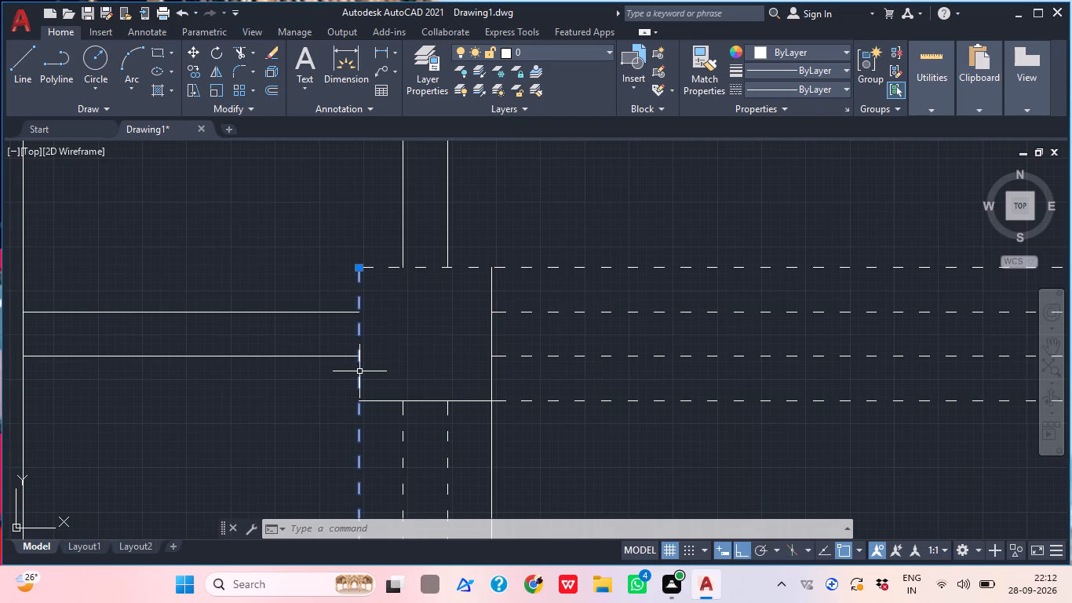
pyautogui.click(357, 270)
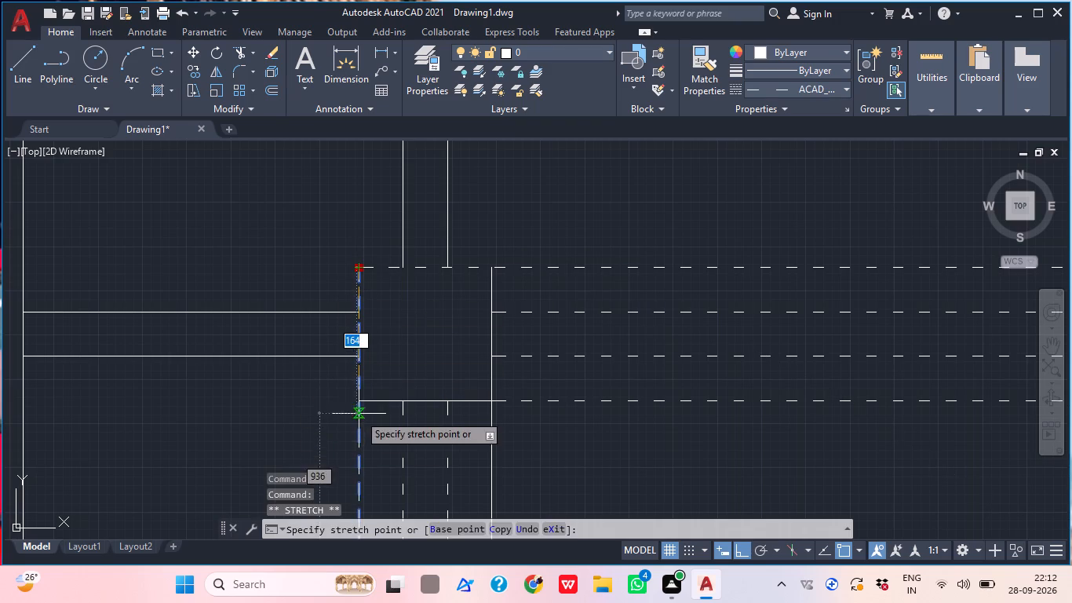
pyautogui.click(361, 400)
pyautogui.press('Escape')
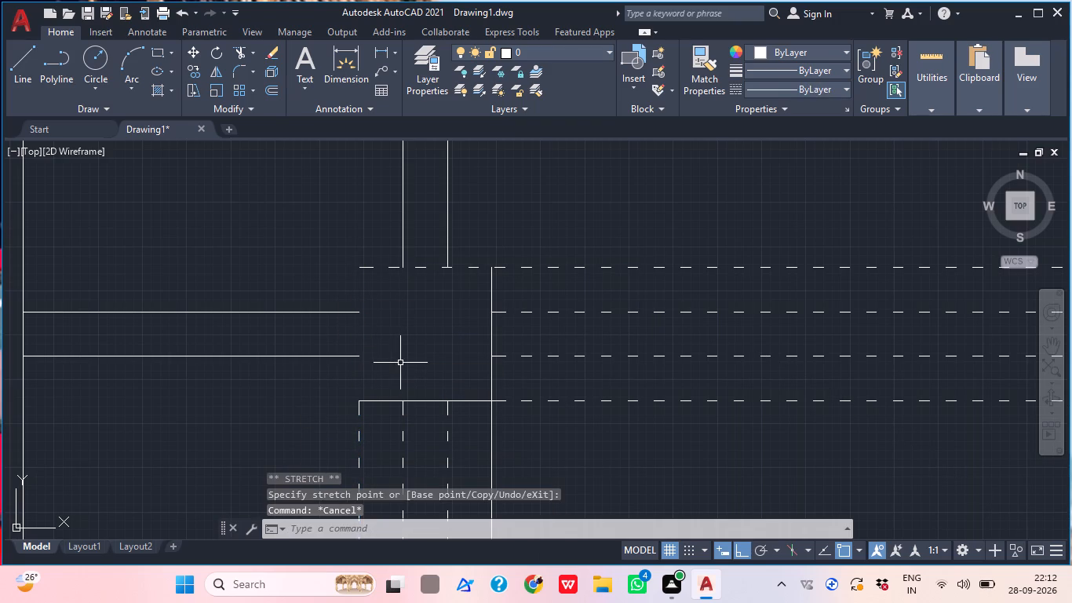
# Draw the top-left corner block's outer vertical edge as a solid line from its bottom edge up to the outermost dashed top line.
pyautogui.write('l')
pyautogui.press('space')
pyautogui.click(357, 404)
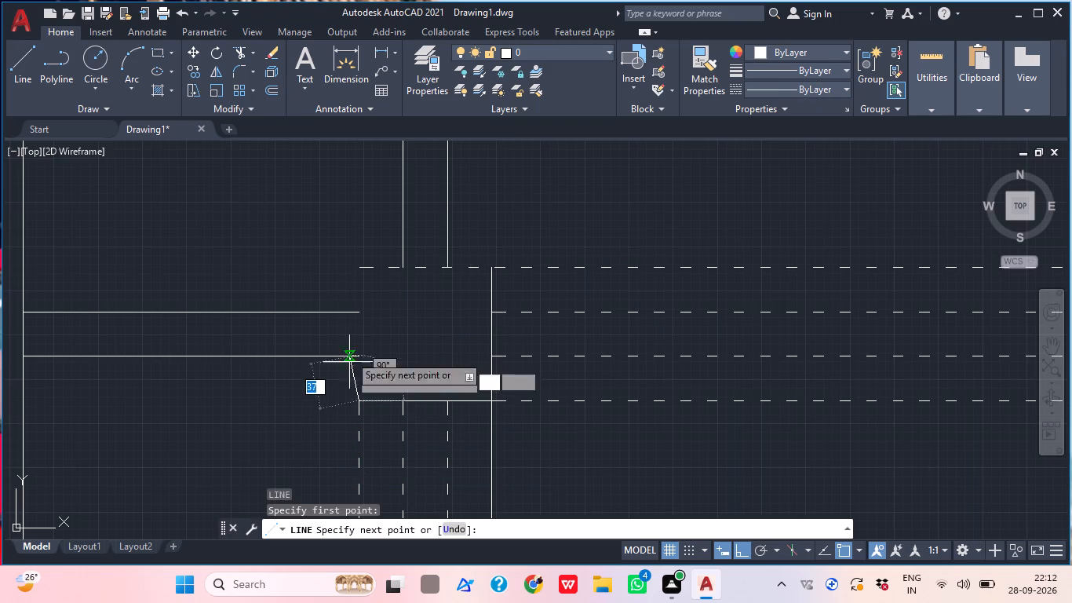
pyautogui.click(358, 264)
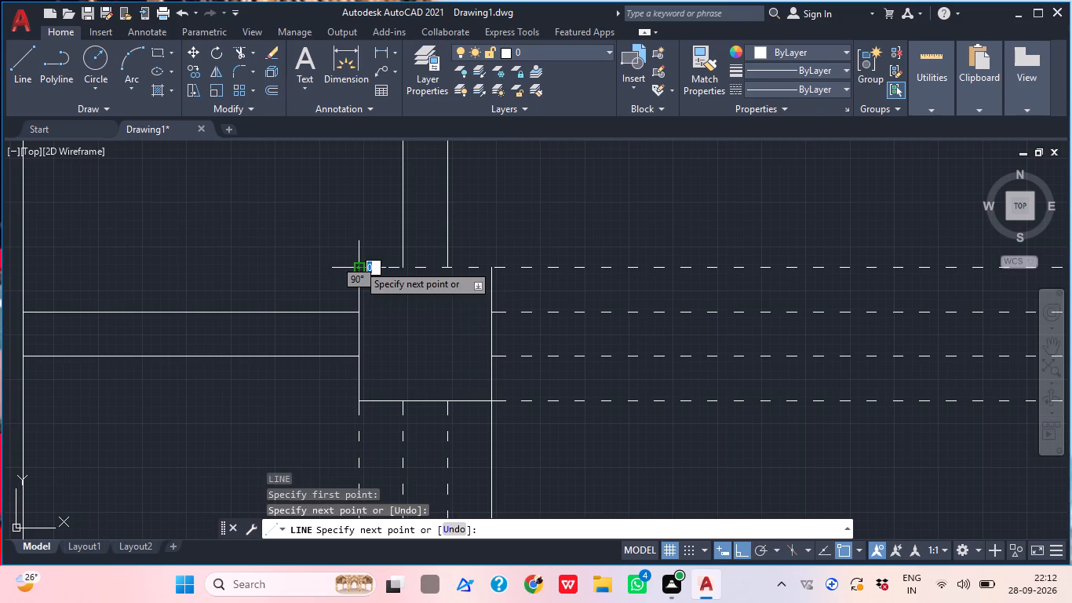
pyautogui.press('Escape')
# Shorten the outermost dashed top line by stretching its left end back to the top-left corner block's inner vertical edge.
pyautogui.click(396, 287)
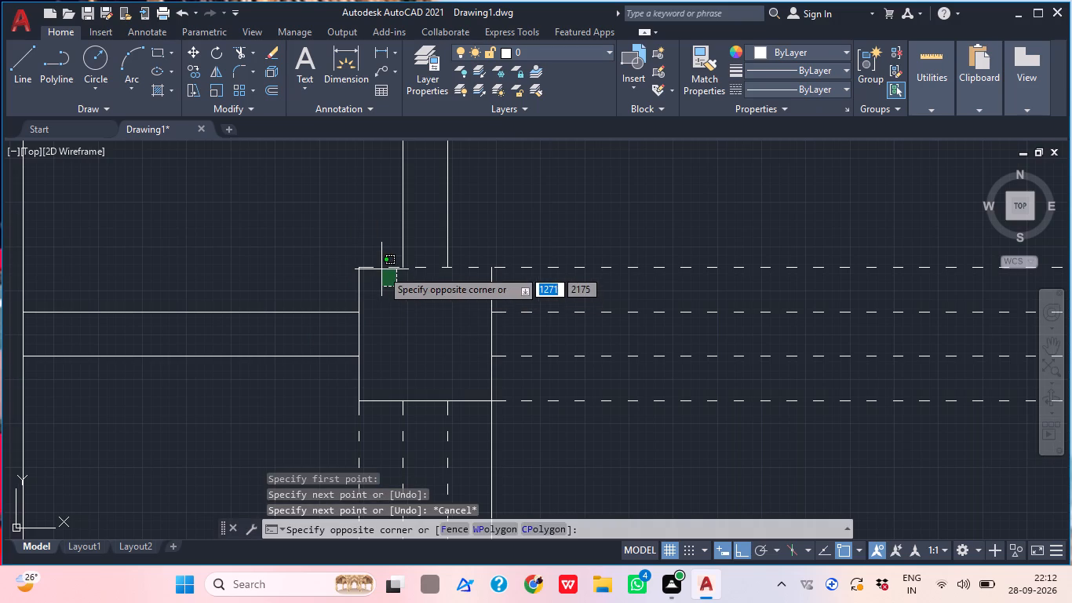
pyautogui.click(377, 263)
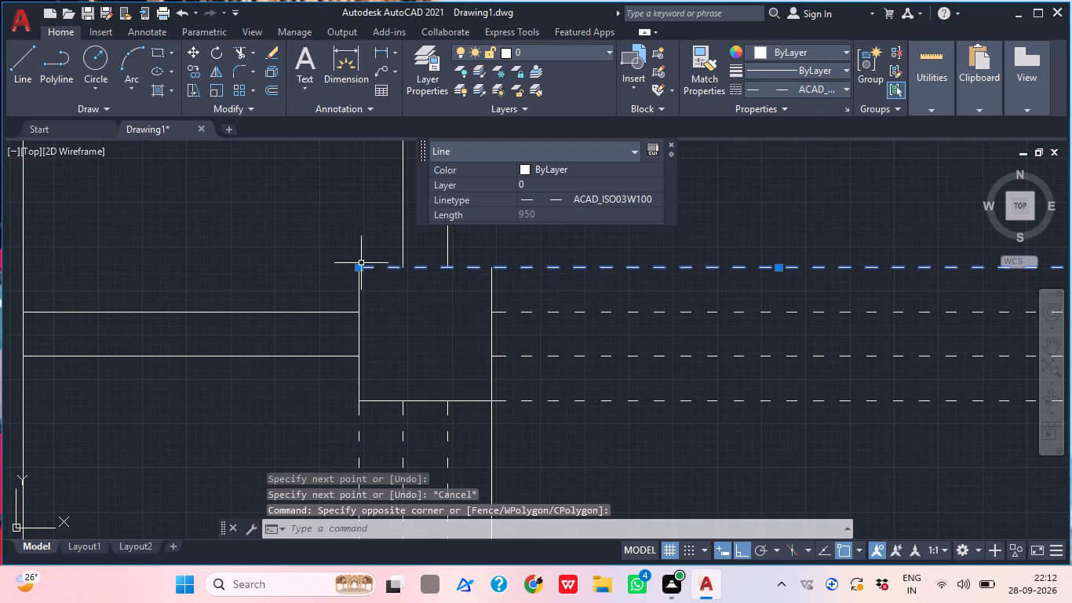
pyautogui.click(359, 266)
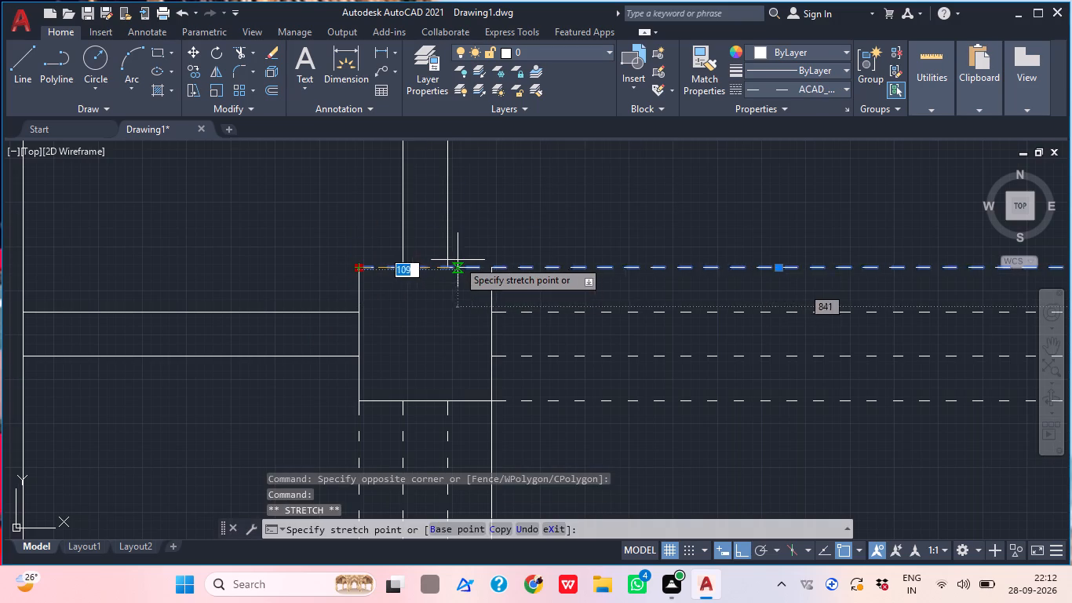
pyautogui.click(493, 265)
pyautogui.press('Escape')
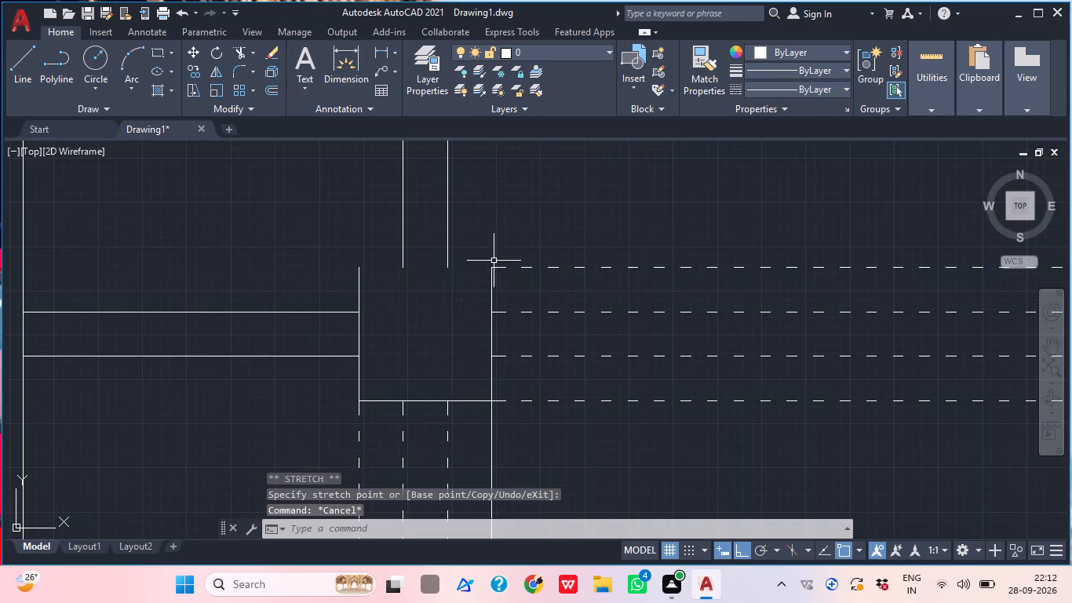
# Draw the top-left corner block's top edge as a solid line from its outer to its inner vertical edge.
pyautogui.moveTo(426, 321); pyautogui.dragTo(405, 359, button='middle')
pyautogui.write('l')
pyautogui.press('space')
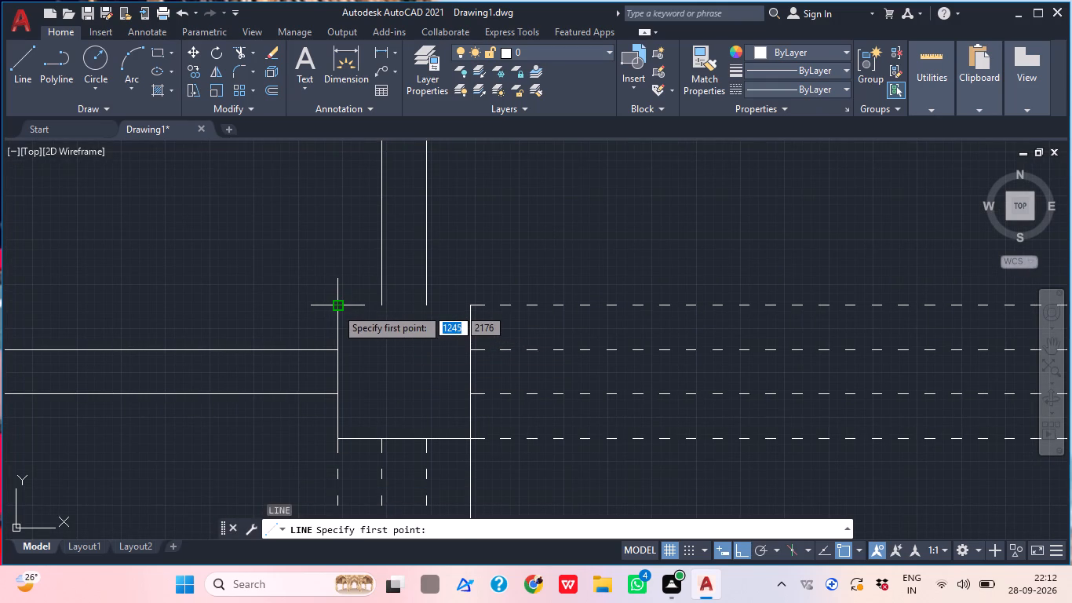
pyautogui.click(340, 308)
pyautogui.click(476, 309)
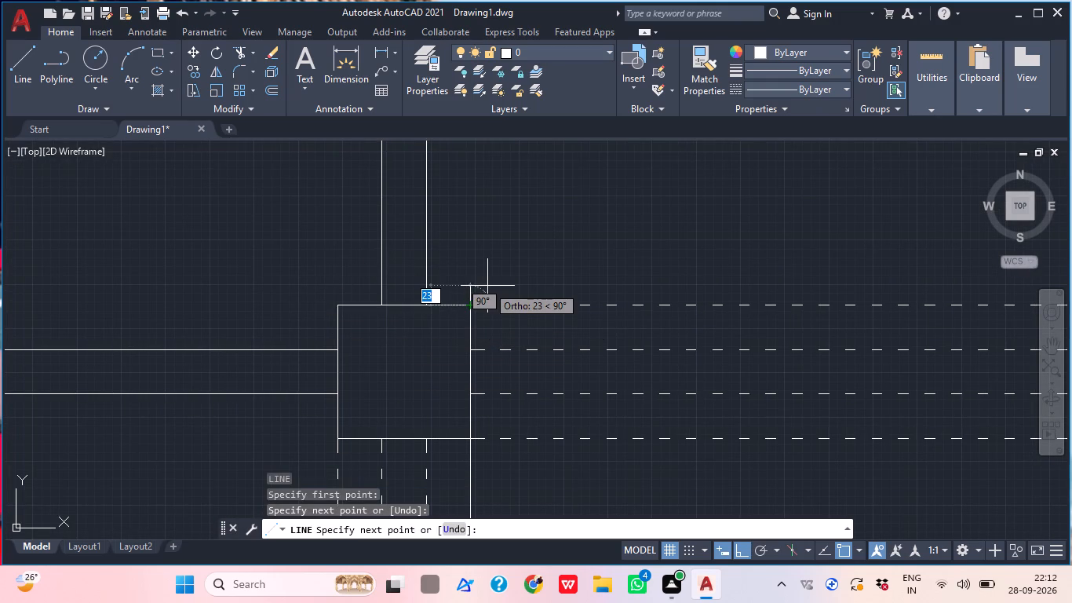
pyautogui.press('Escape')
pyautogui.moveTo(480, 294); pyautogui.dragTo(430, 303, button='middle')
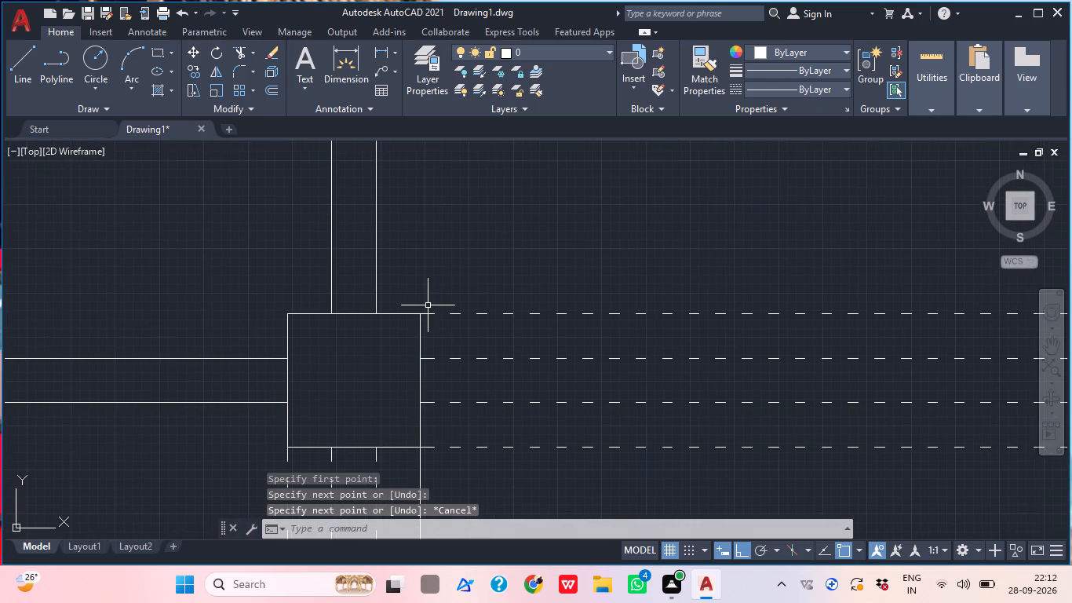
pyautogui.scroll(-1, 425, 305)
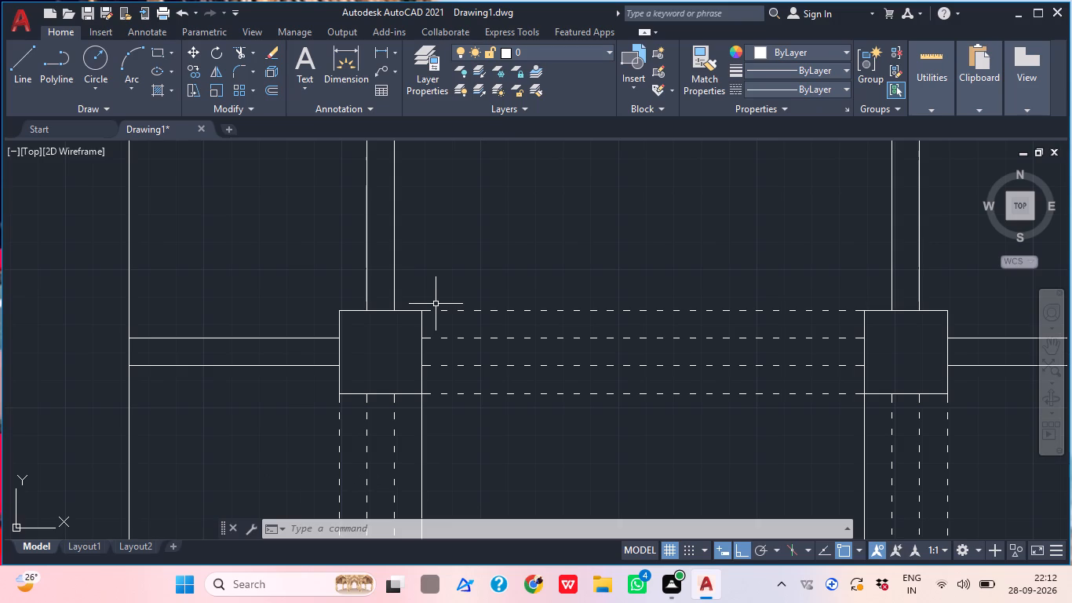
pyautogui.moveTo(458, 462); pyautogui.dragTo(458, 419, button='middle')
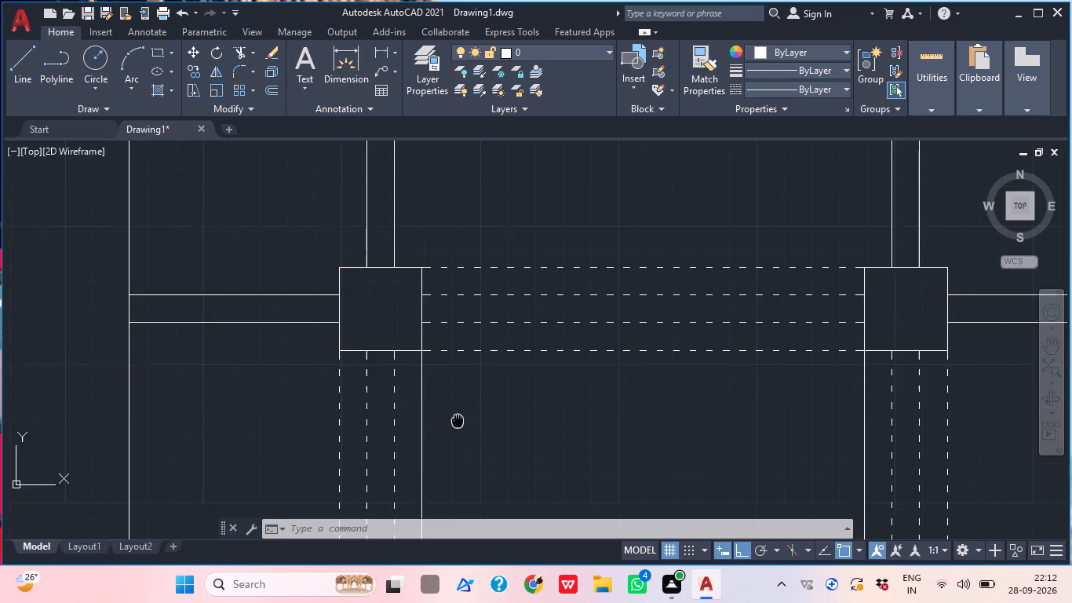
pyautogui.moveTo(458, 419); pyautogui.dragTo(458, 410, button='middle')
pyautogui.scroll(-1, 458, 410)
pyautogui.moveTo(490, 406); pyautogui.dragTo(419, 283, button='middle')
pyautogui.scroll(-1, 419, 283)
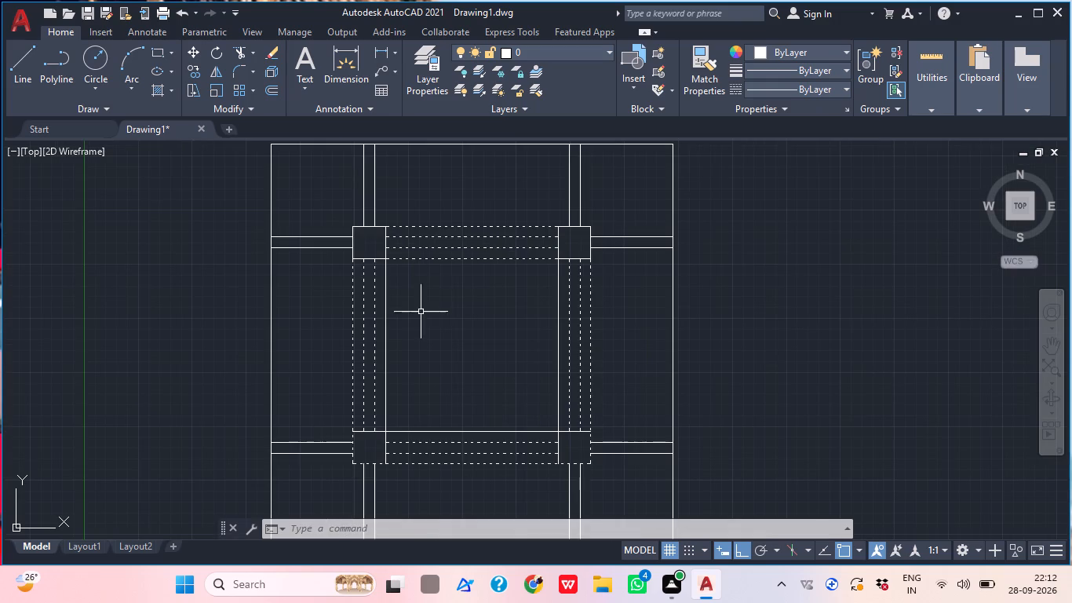
# Change the linetype of the frame's solid innermost left vertical line to ACAD_ISO03W100.
pyautogui.scroll(1, 388, 310)
pyautogui.scroll(2, 381, 201)
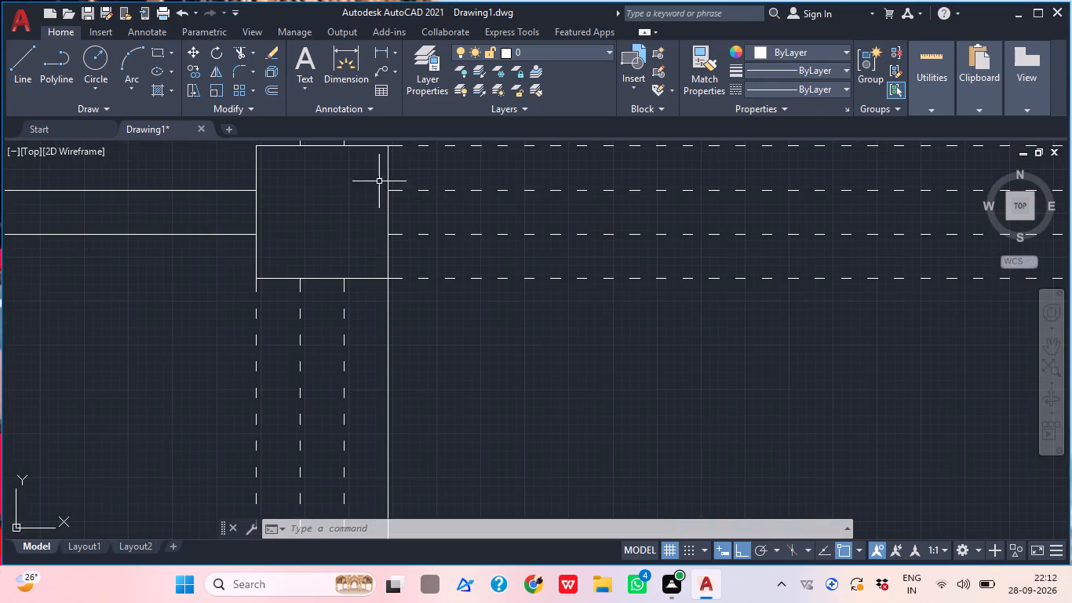
pyautogui.click(387, 320)
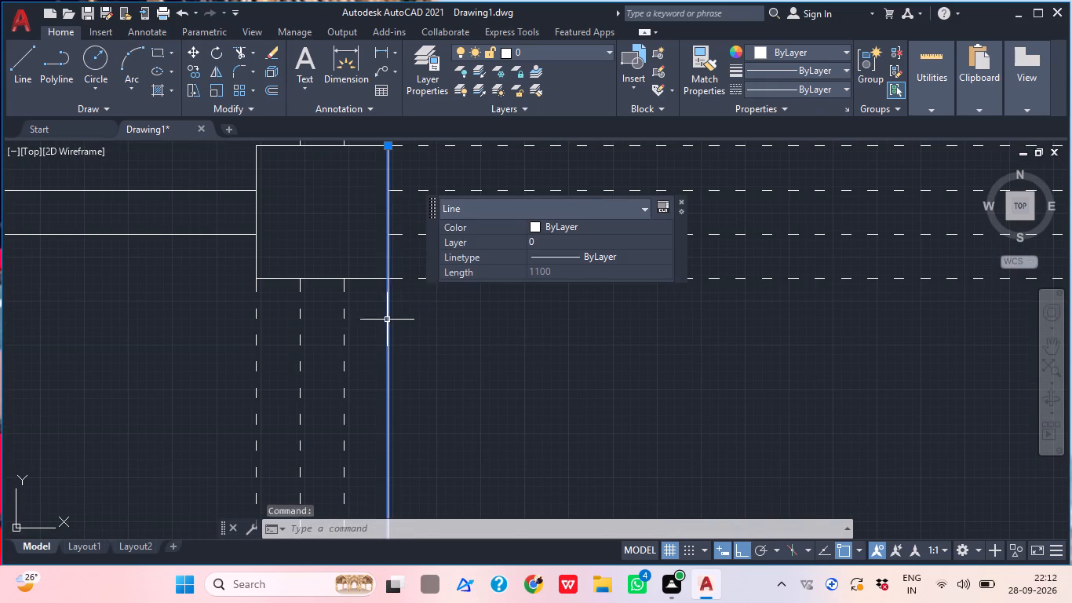
pyautogui.click(839, 85)
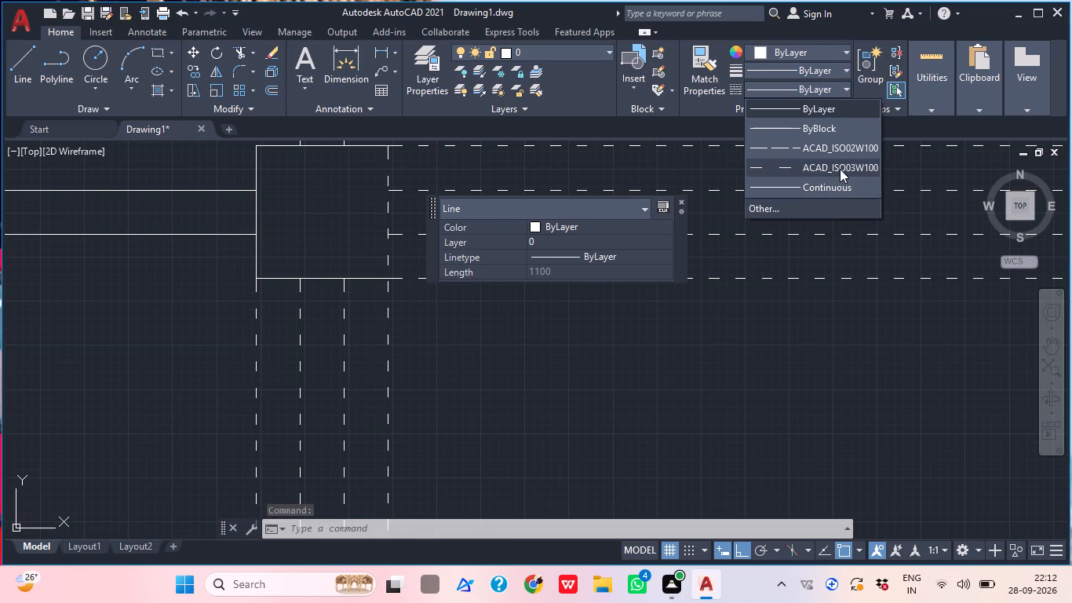
pyautogui.click(840, 169)
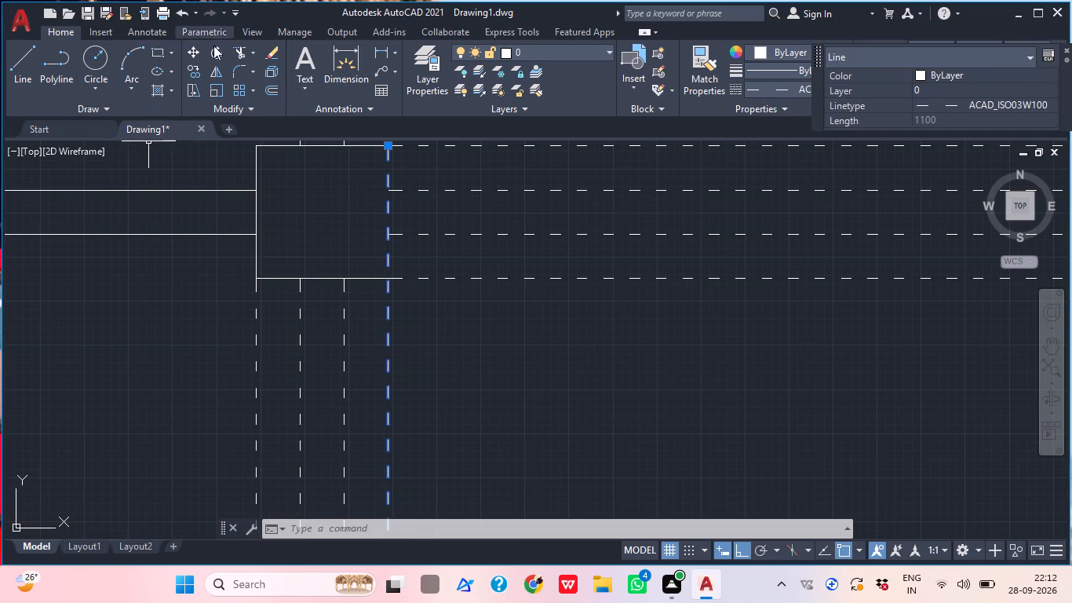
# Shorten the innermost left dashed line by stretching its top end down to the top-left corner block's bottom edge.
pyautogui.click(390, 144)
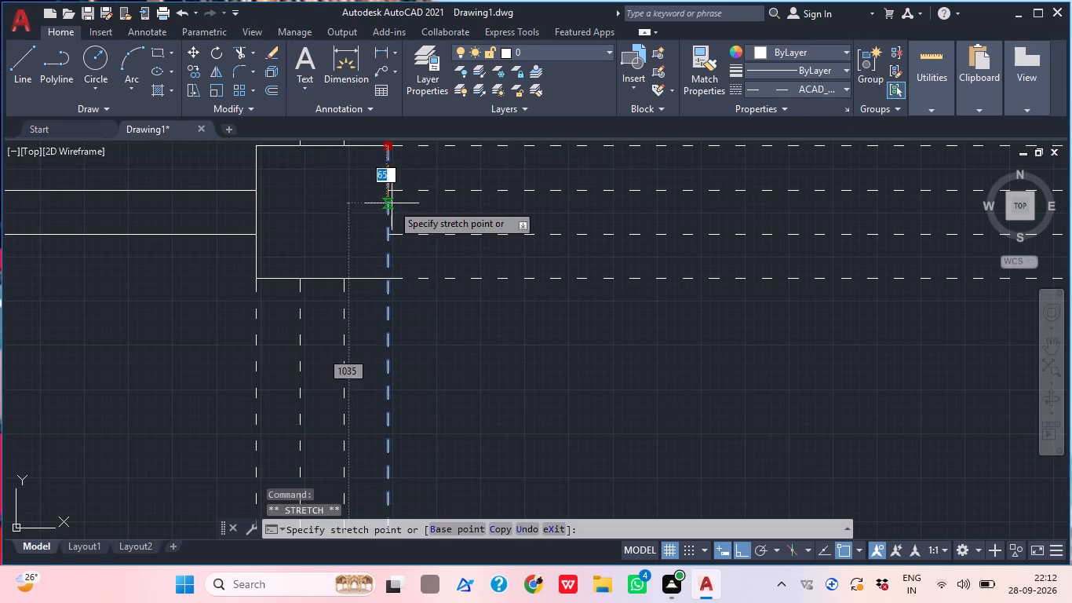
pyautogui.click(387, 280)
pyautogui.press('Escape')
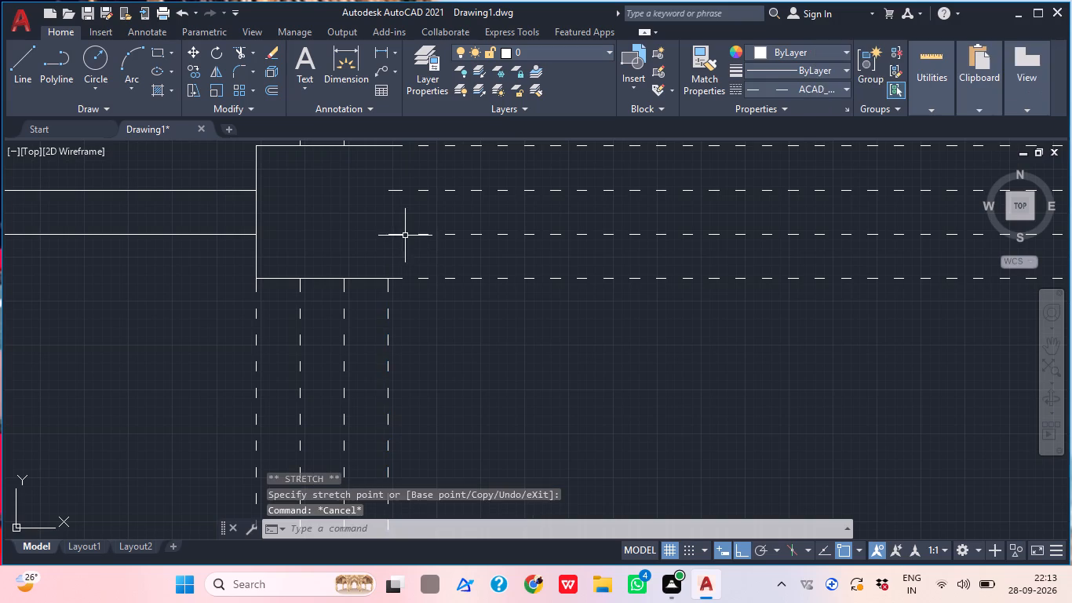
# Draw the top-left corner block's inner vertical edge as a 150 solid line from its bottom edge to its top edge.
pyautogui.press('l')
pyautogui.press('space')
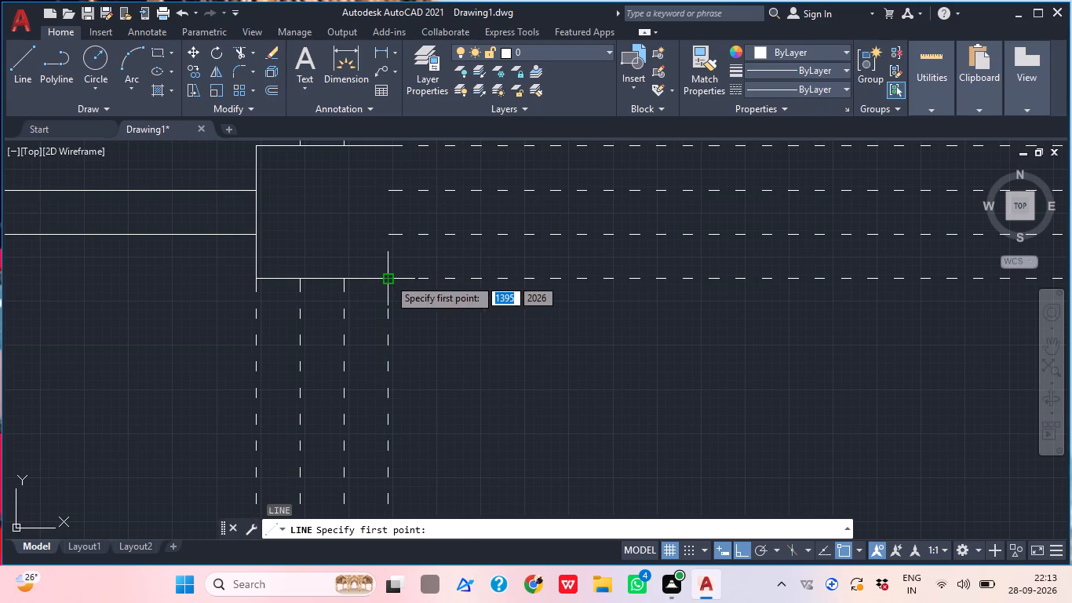
pyautogui.click(388, 278)
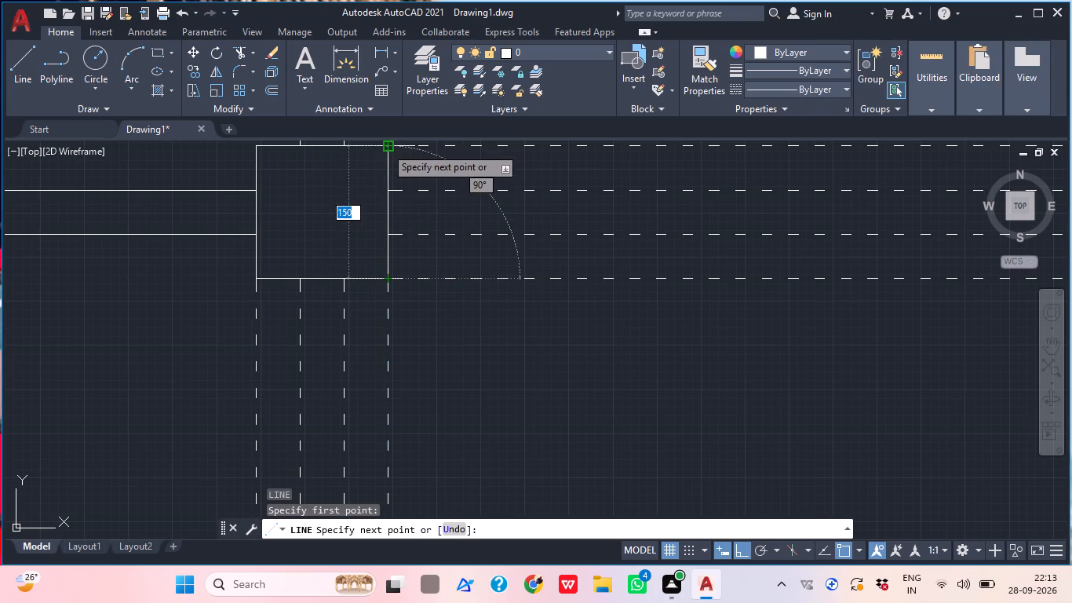
pyautogui.click(385, 150)
pyautogui.press('Escape')
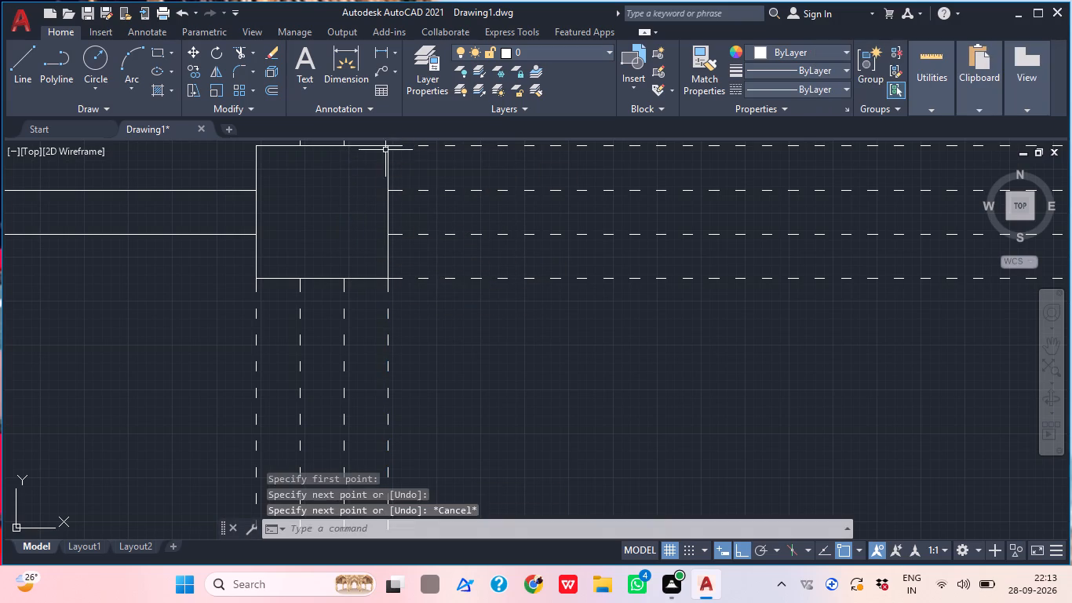
# Shorten the frame's solid innermost right vertical line by stretching its top end down to the top-right corner block's bottom edge.
pyautogui.moveTo(417, 218); pyautogui.dragTo(342, 230, button='middle')
pyautogui.scroll(-2, 349, 234)
pyautogui.moveTo(370, 307); pyautogui.dragTo(323, 327, button='middle')
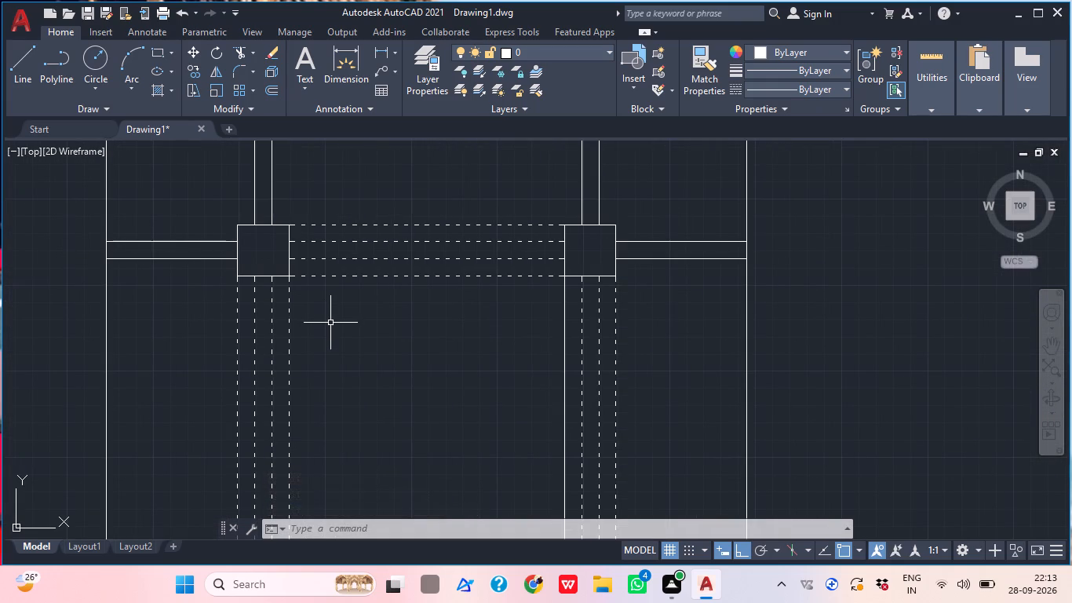
pyautogui.moveTo(640, 389); pyautogui.dragTo(565, 263, button='middle')
pyautogui.moveTo(517, 282); pyautogui.dragTo(517, 426, button='middle')
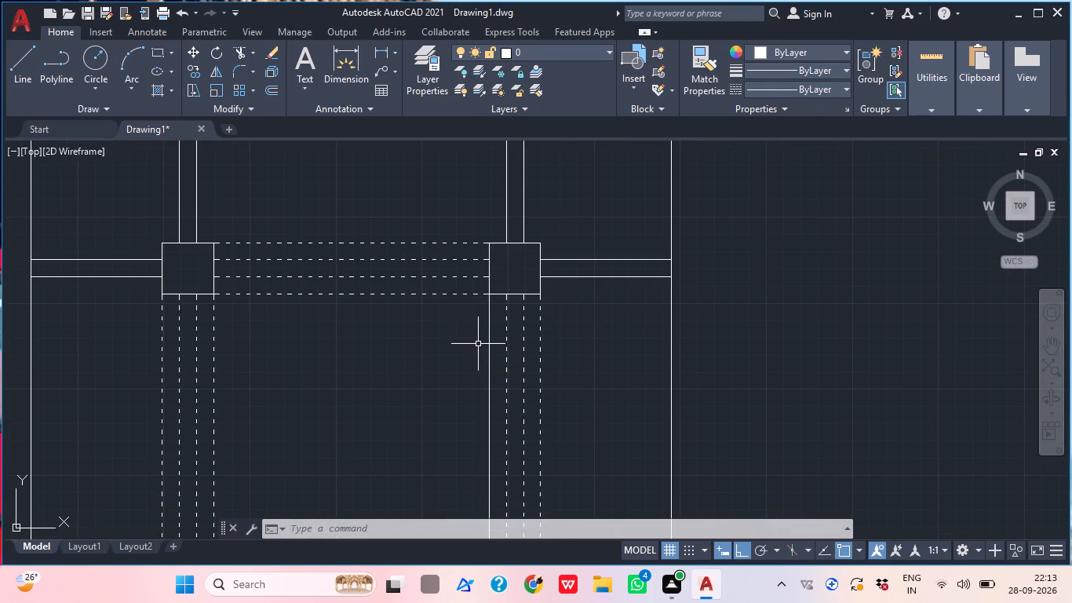
pyautogui.scroll(1, 501, 244)
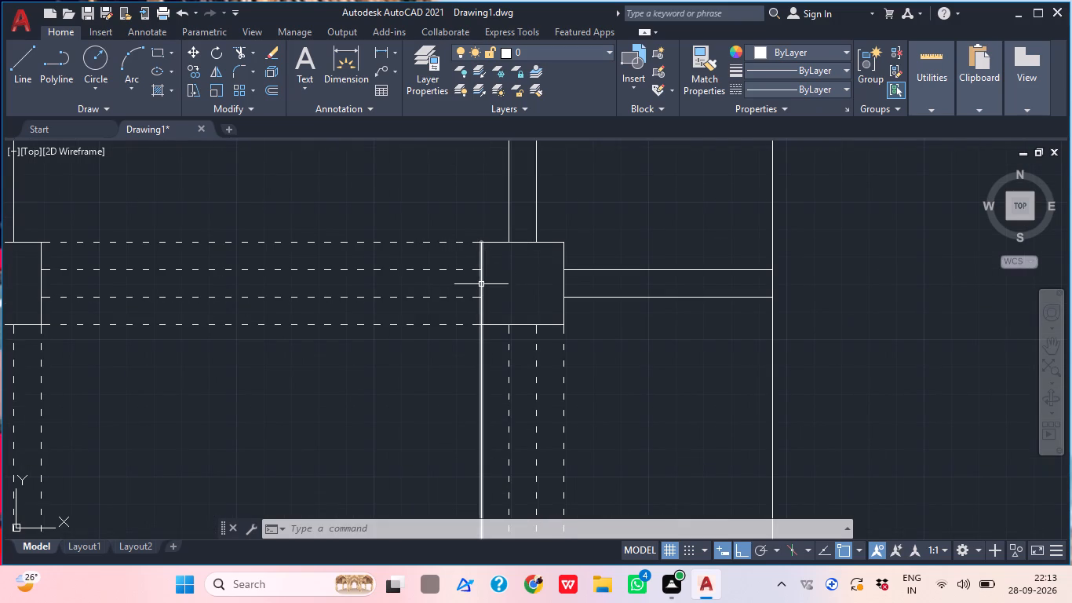
pyautogui.click(481, 284)
pyautogui.click(479, 245)
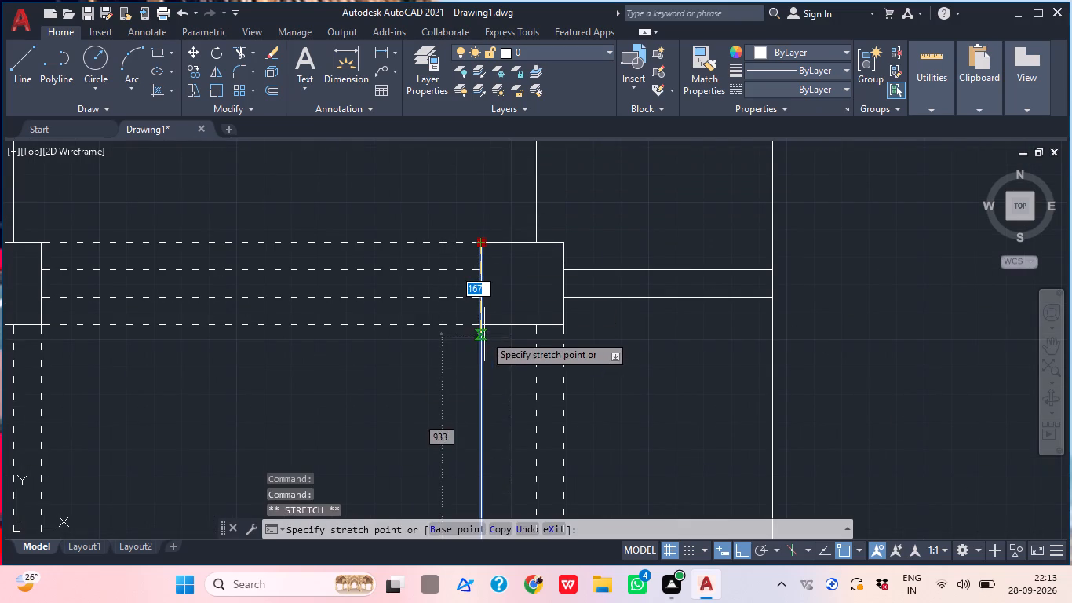
pyautogui.click(484, 323)
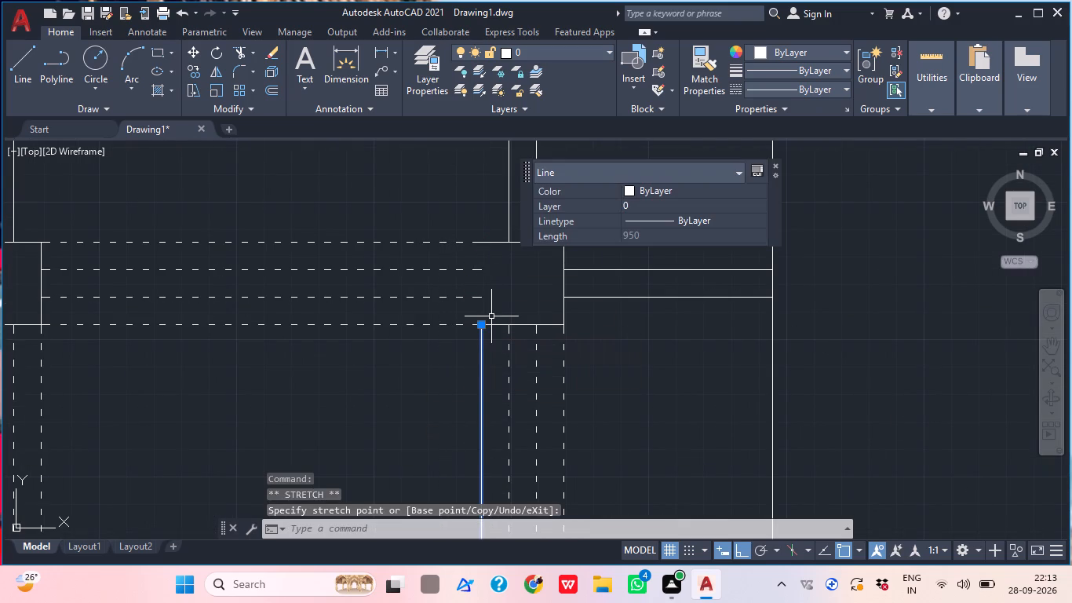
pyautogui.press('Escape')
# Draw the top-right corner block's inner vertical edge as a 150 solid line from its bottom edge to its top edge.
pyautogui.write('l')
pyautogui.press('space')
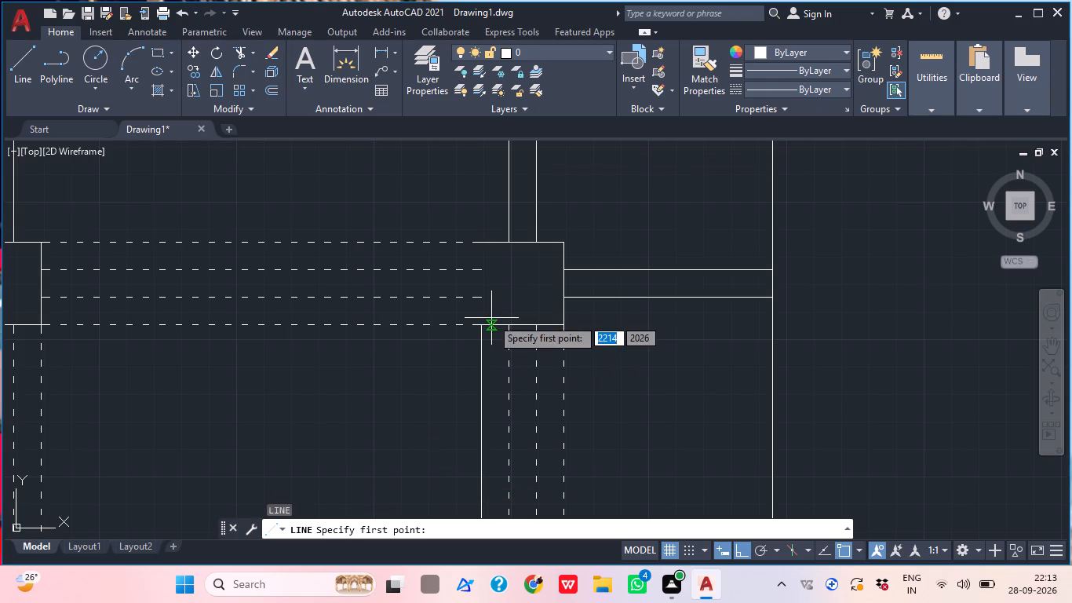
pyautogui.click(477, 329)
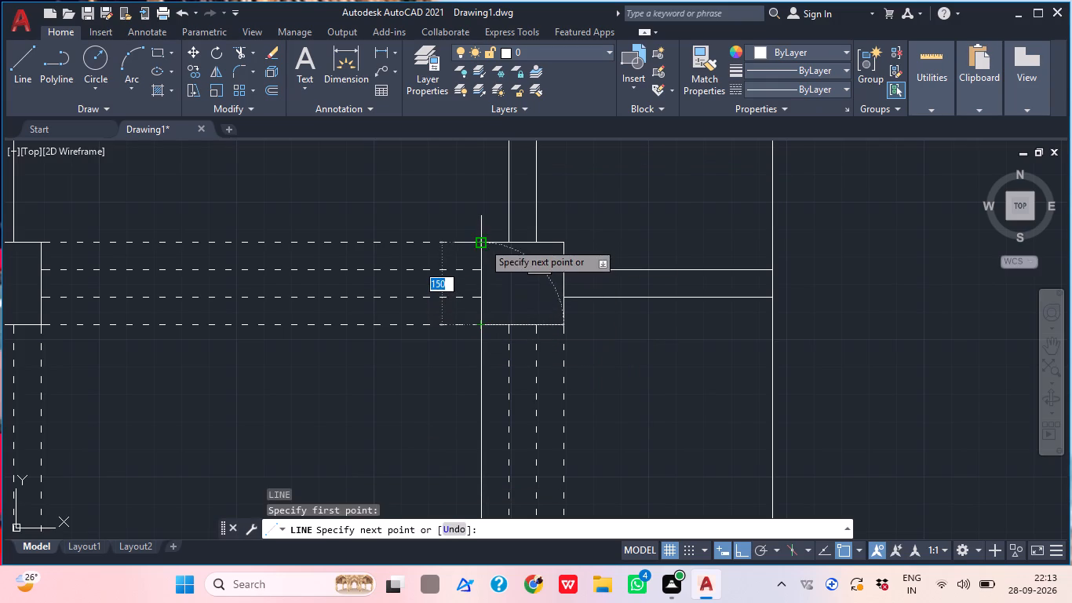
pyautogui.click(483, 242)
pyautogui.press('Escape')
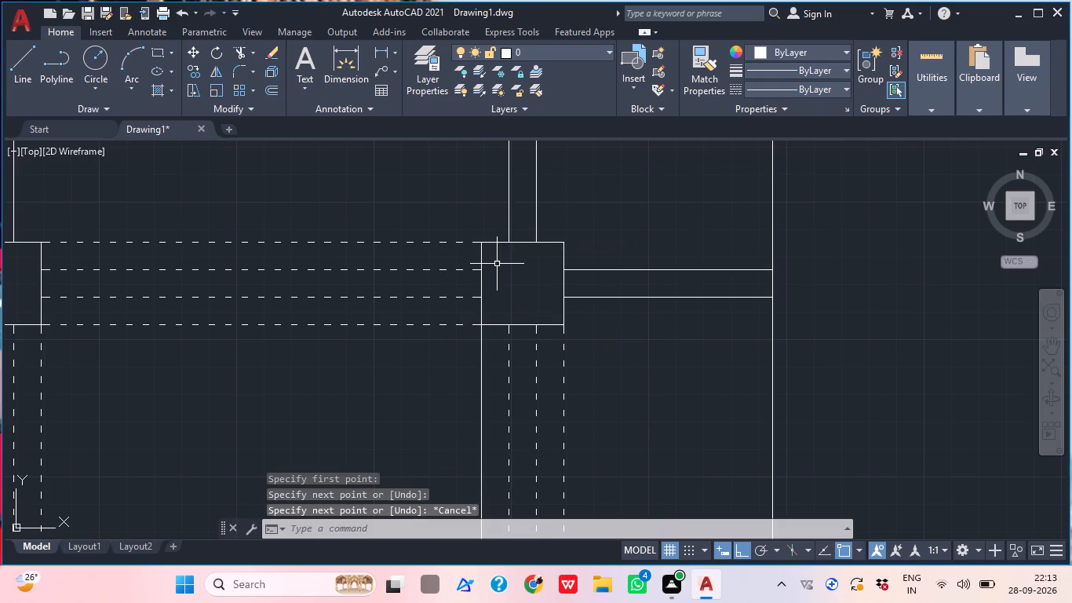
# Change the linetype of the frame's innermost right vertical line to ACAD_ISO03W100.
pyautogui.scroll(-1, 497, 265)
pyautogui.moveTo(490, 285); pyautogui.dragTo(476, 276, button='middle')
pyautogui.moveTo(439, 330); pyautogui.dragTo(447, 327, button='middle')
pyautogui.scroll(-1, 447, 324)
pyautogui.moveTo(443, 361); pyautogui.dragTo(441, 338, button='middle')
pyautogui.click(465, 345)
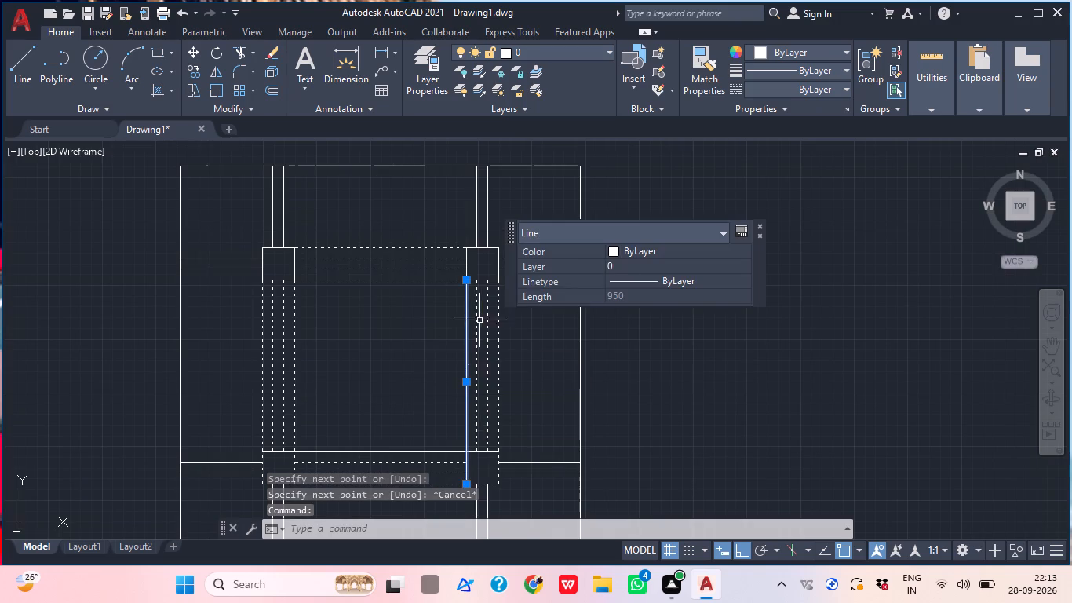
pyautogui.click(807, 89)
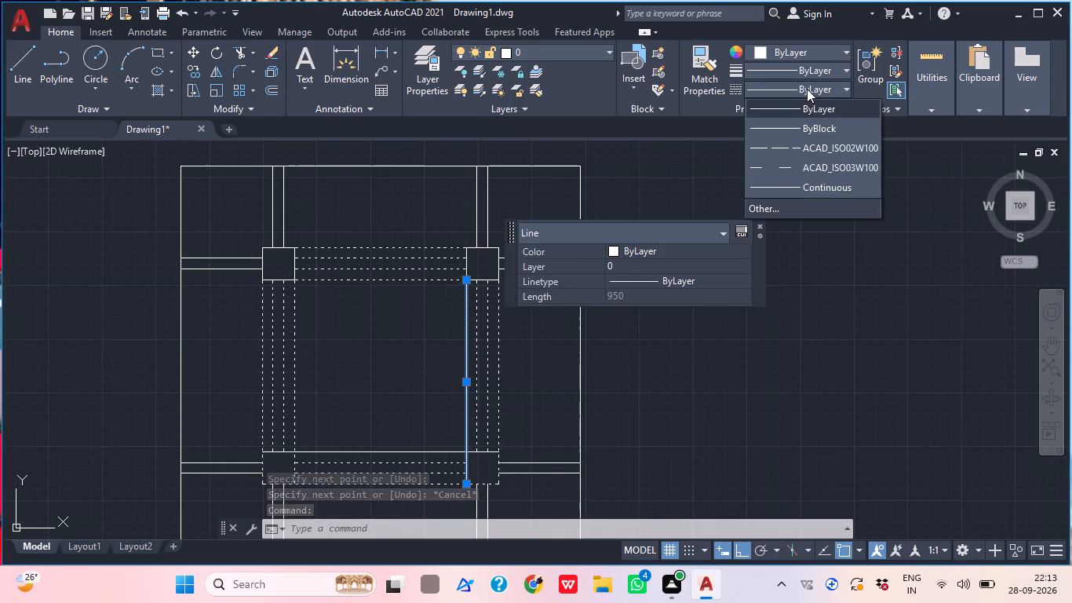
pyautogui.click(792, 163)
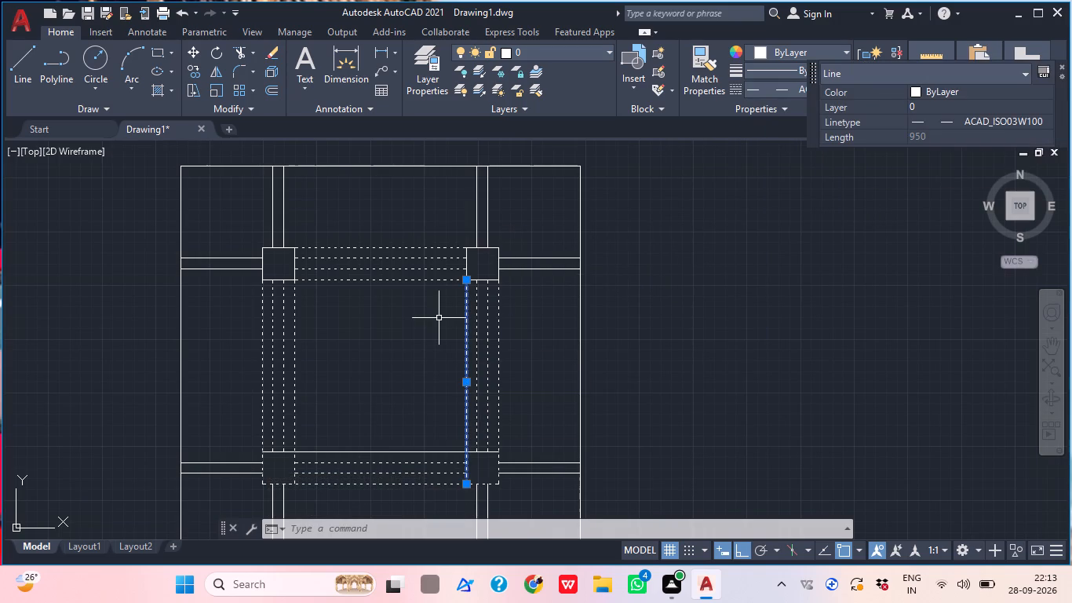
pyautogui.press('Escape')
# Shorten the innermost right dashed line by stretching its bottom end up to the bottom-right corner block's top edge.
pyautogui.moveTo(445, 346); pyautogui.dragTo(487, 287, button='middle')
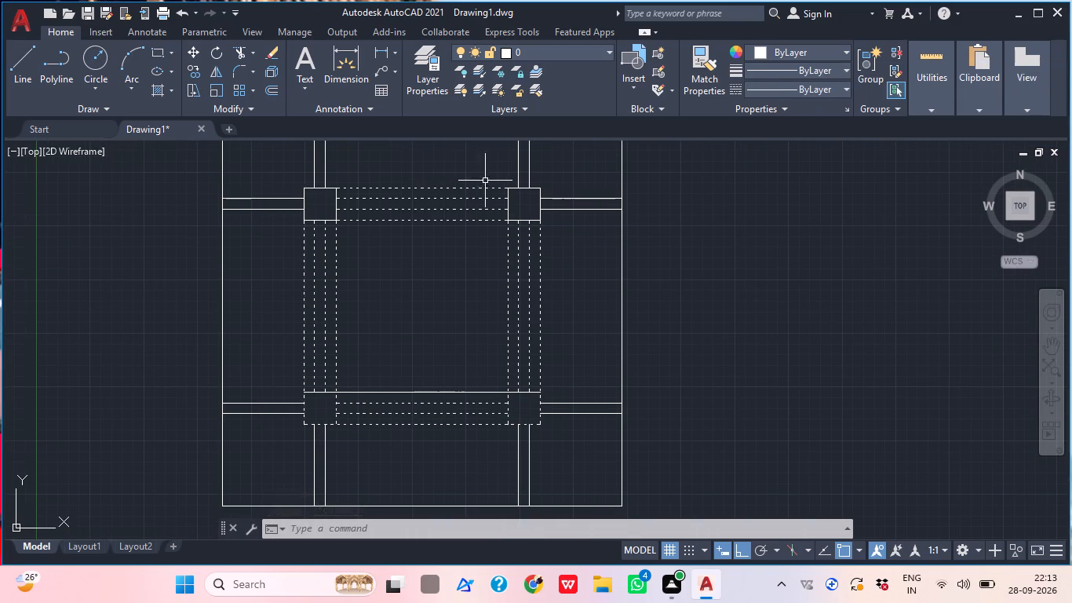
pyautogui.scroll(5, 501, 426)
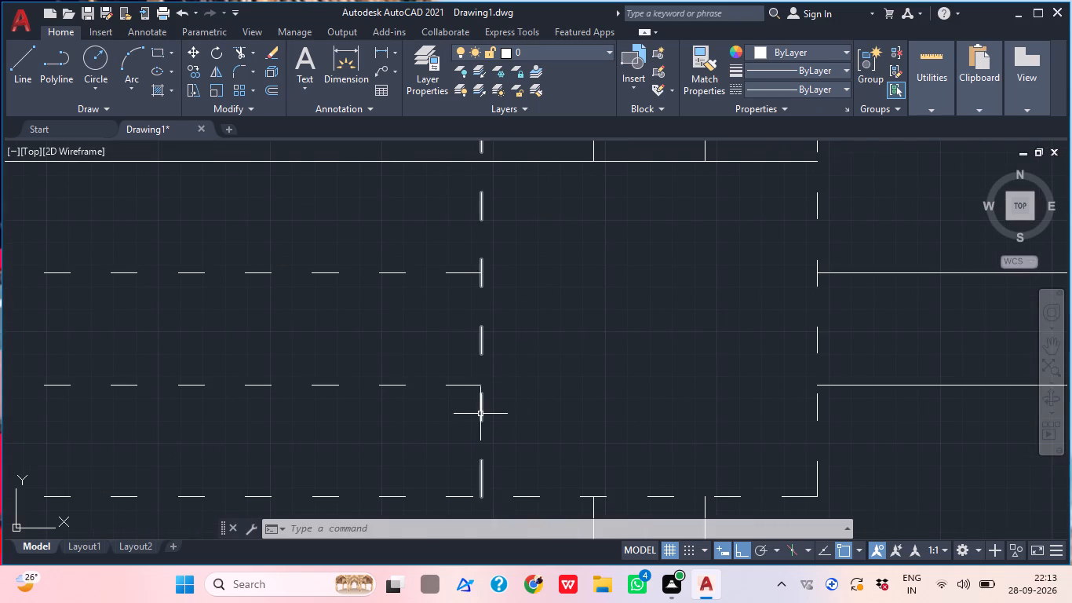
pyautogui.click(480, 414)
pyautogui.scroll(-1, 498, 426)
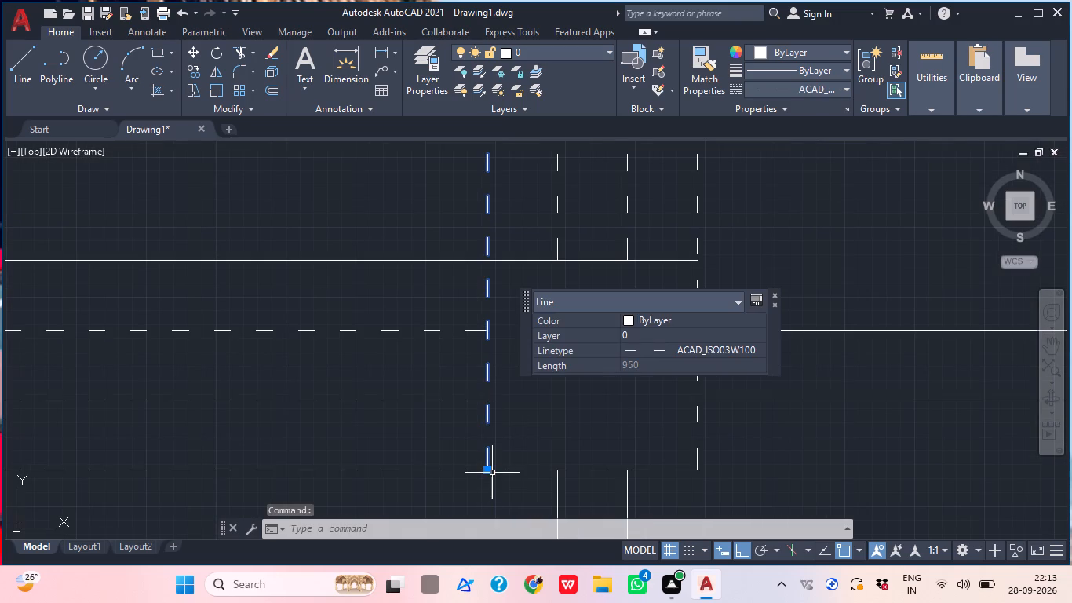
pyautogui.click(489, 473)
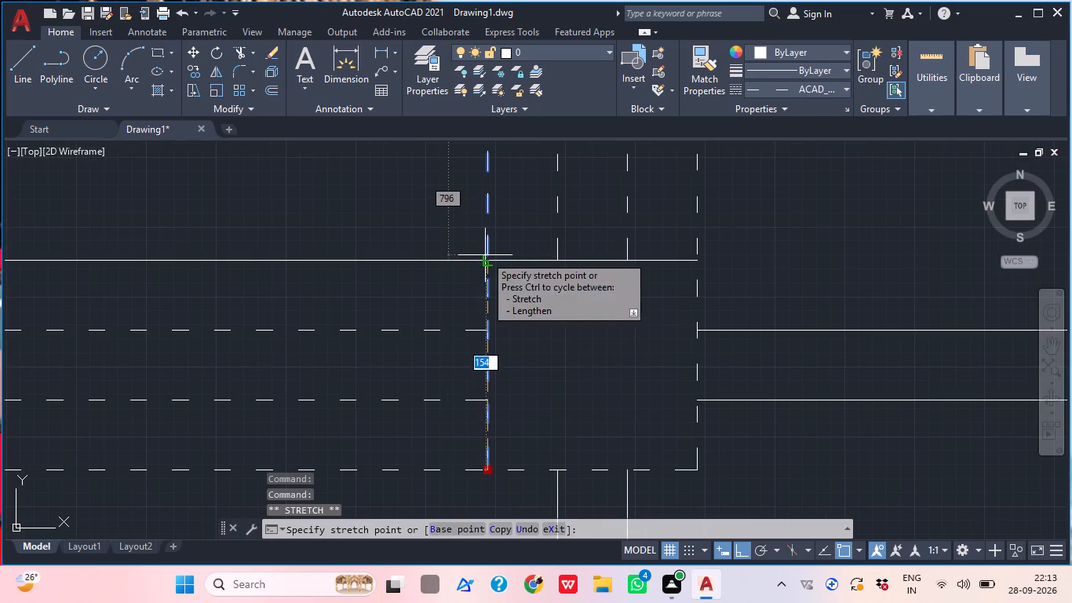
pyautogui.click(490, 257)
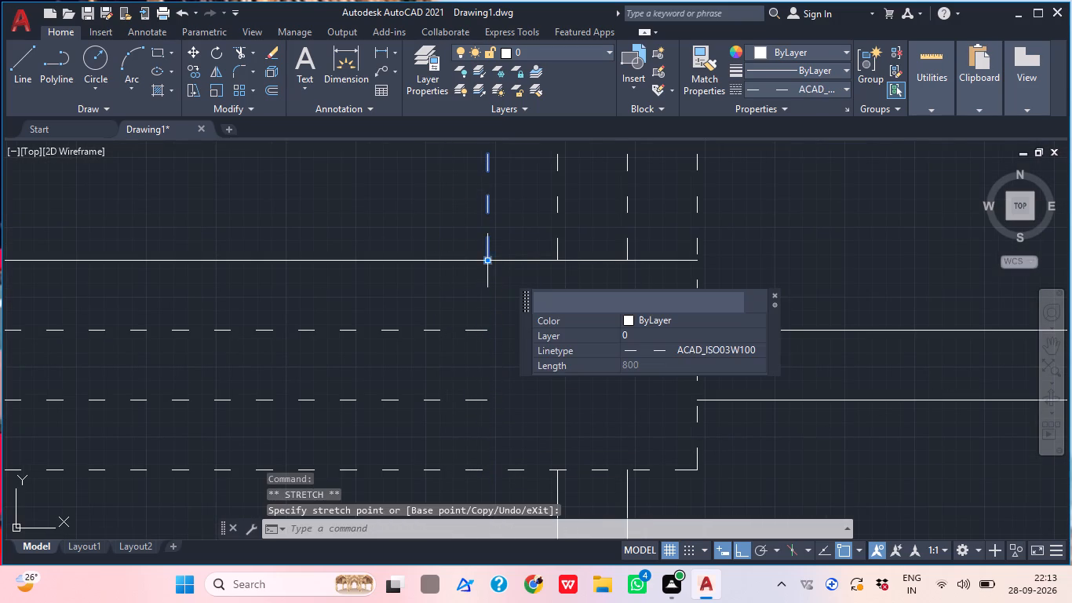
pyautogui.middleClick(507, 301)
pyautogui.scroll(-1, 505, 303)
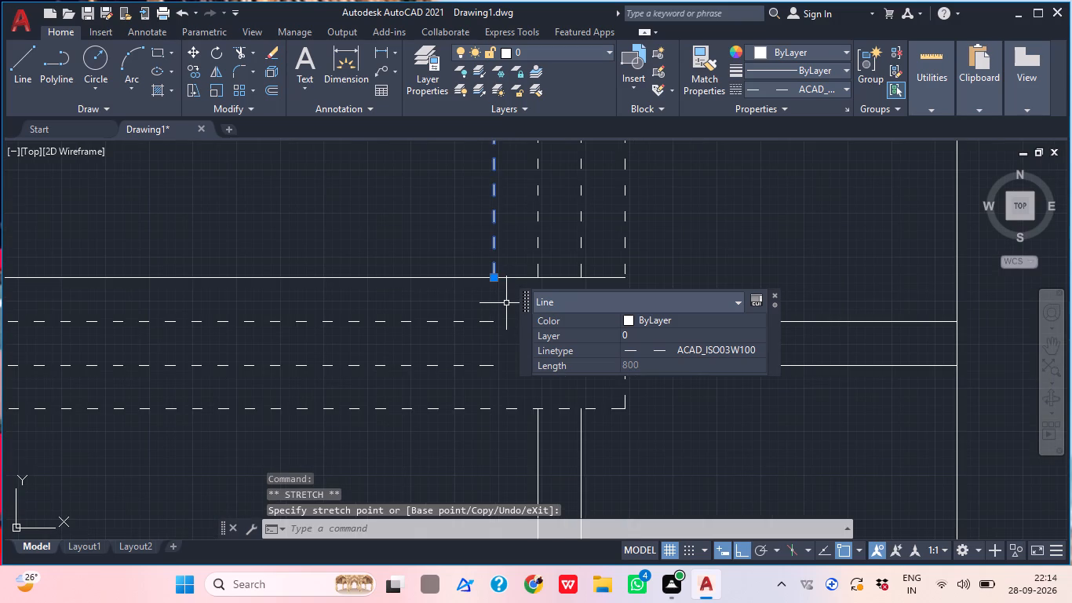
pyautogui.press('Escape')
# Draw the bottom-right corner block's inner vertical edge as a solid line from its top edge down to the outermost dashed bottom line.
pyautogui.write('l')
pyautogui.press('space')
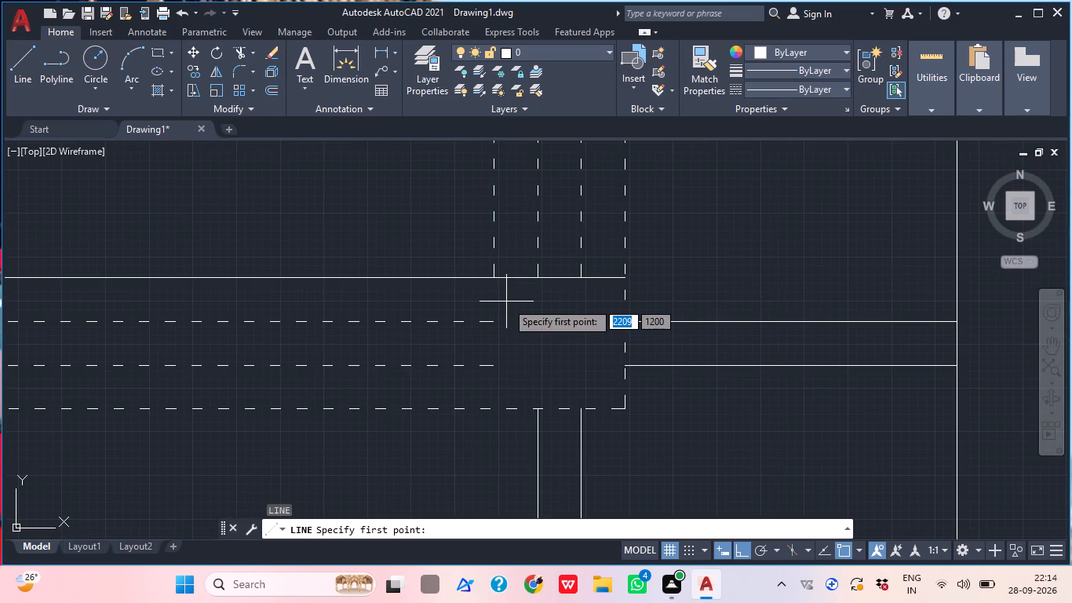
pyautogui.click(494, 279)
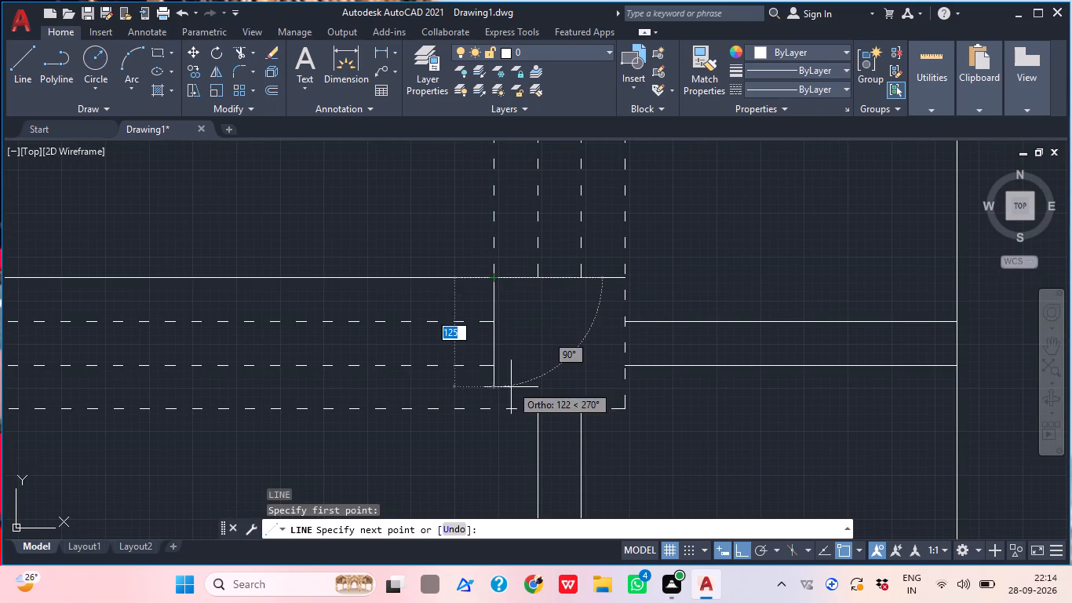
pyautogui.click(496, 414)
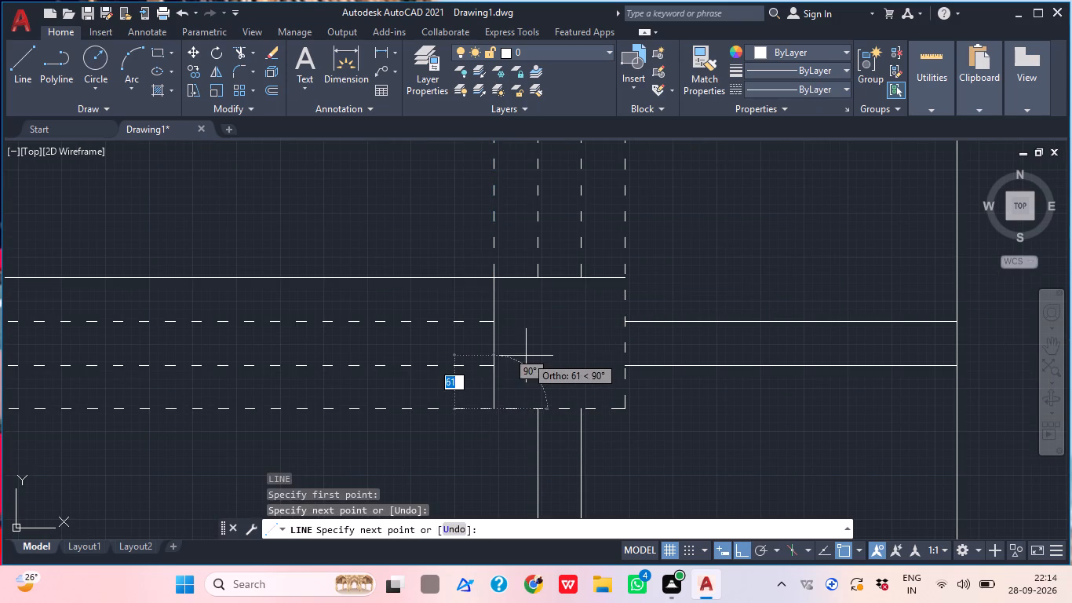
pyautogui.press('Escape')
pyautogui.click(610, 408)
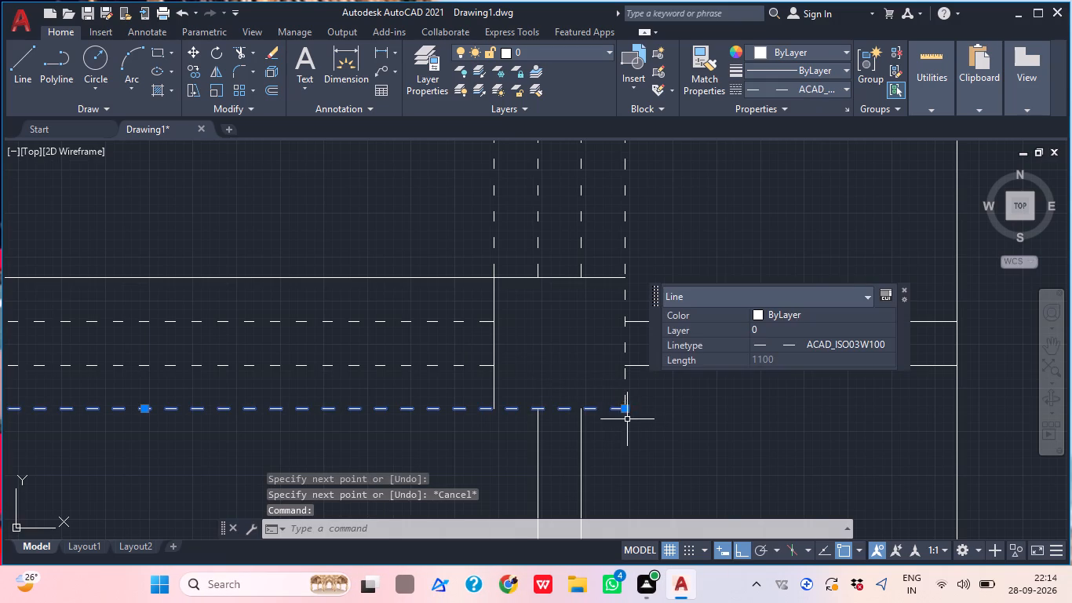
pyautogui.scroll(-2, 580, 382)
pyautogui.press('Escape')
# Shorten the outermost left dashed line by 150, stretching its bottom end up to the bottom-left corner block's top edge.
pyautogui.scroll(-2, 551, 342)
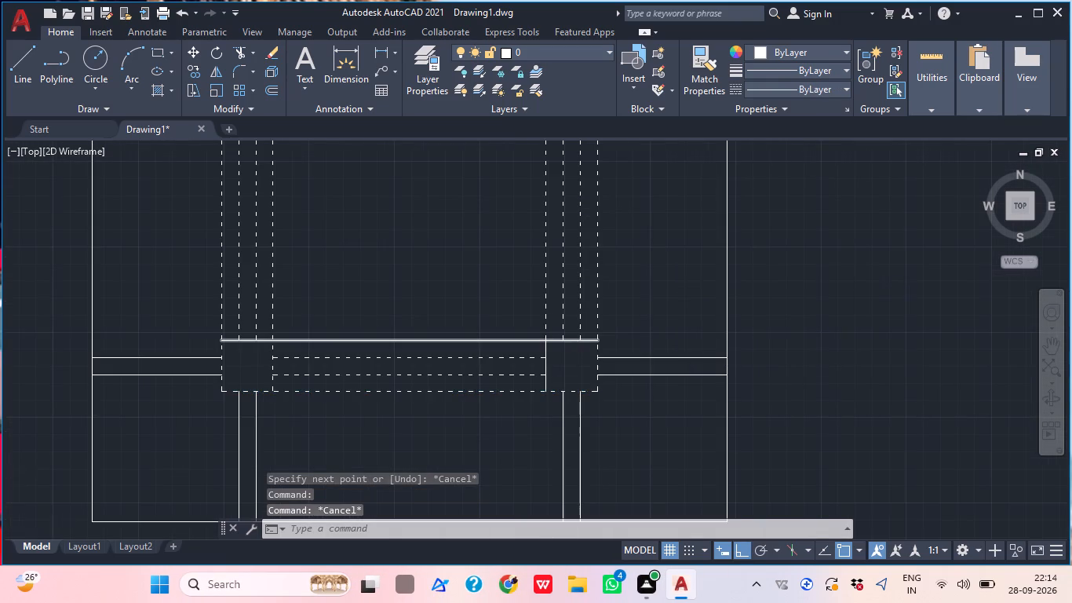
pyautogui.moveTo(542, 345); pyautogui.dragTo(472, 399, button='middle')
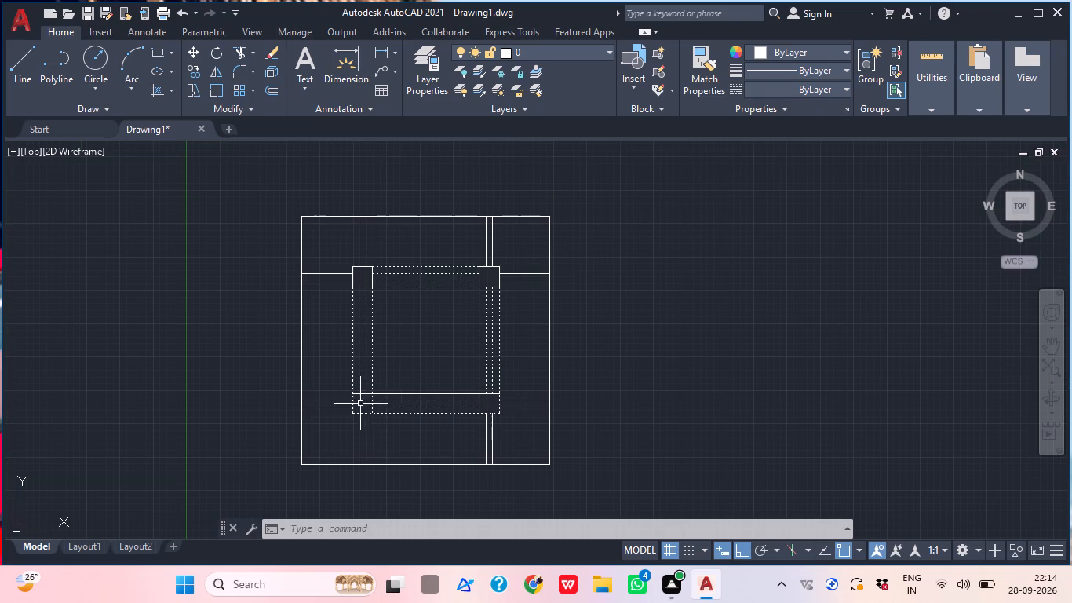
pyautogui.scroll(3, 360, 404)
pyautogui.moveTo(343, 419); pyautogui.dragTo(356, 401, button='middle')
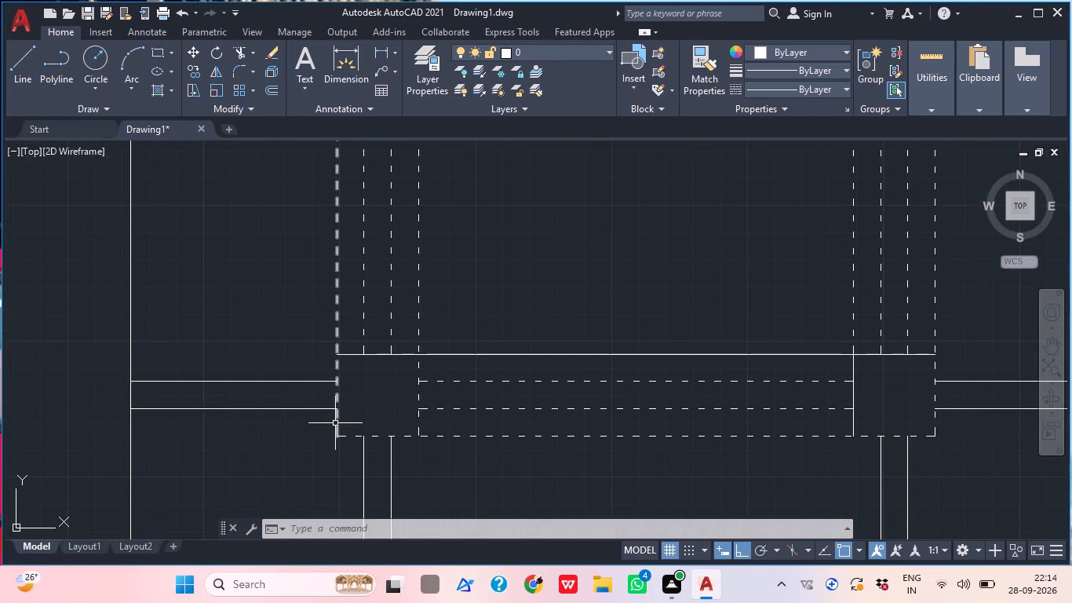
pyautogui.click(335, 423)
pyautogui.click(338, 440)
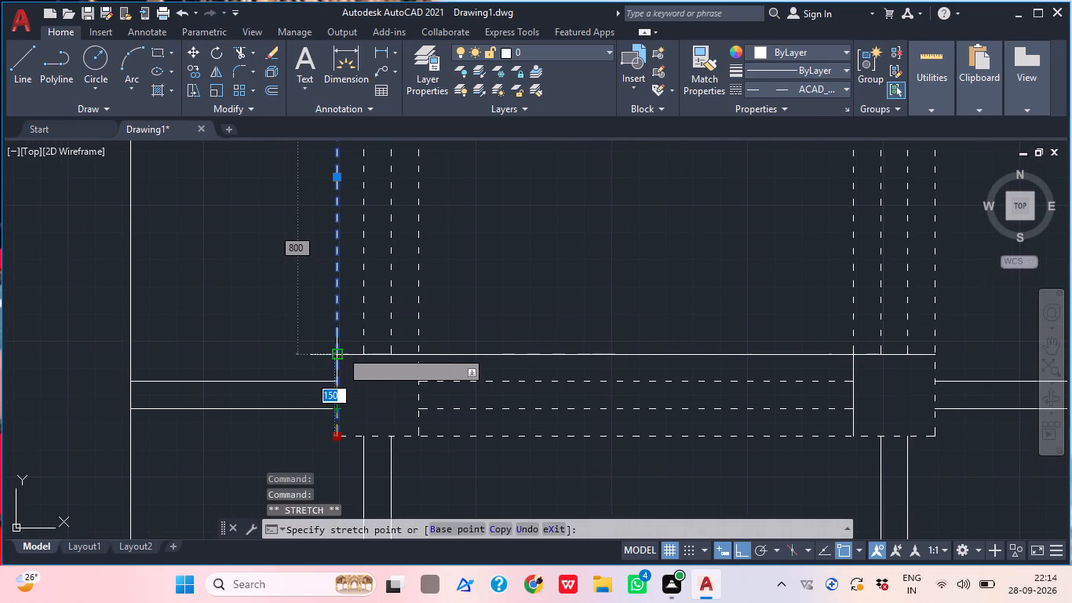
pyautogui.click(341, 353)
pyautogui.press('Escape')
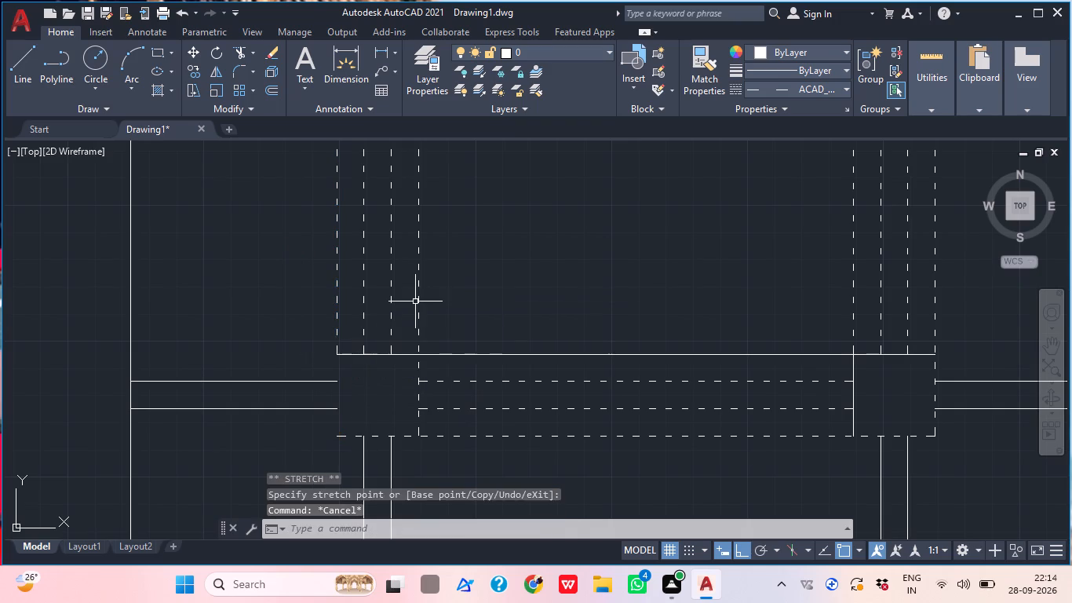
# Draw the bottom-left corner block's outer vertical edge as a solid line from its top edge down to the outermost dashed bottom line.
pyautogui.press('l')
pyautogui.press('space')
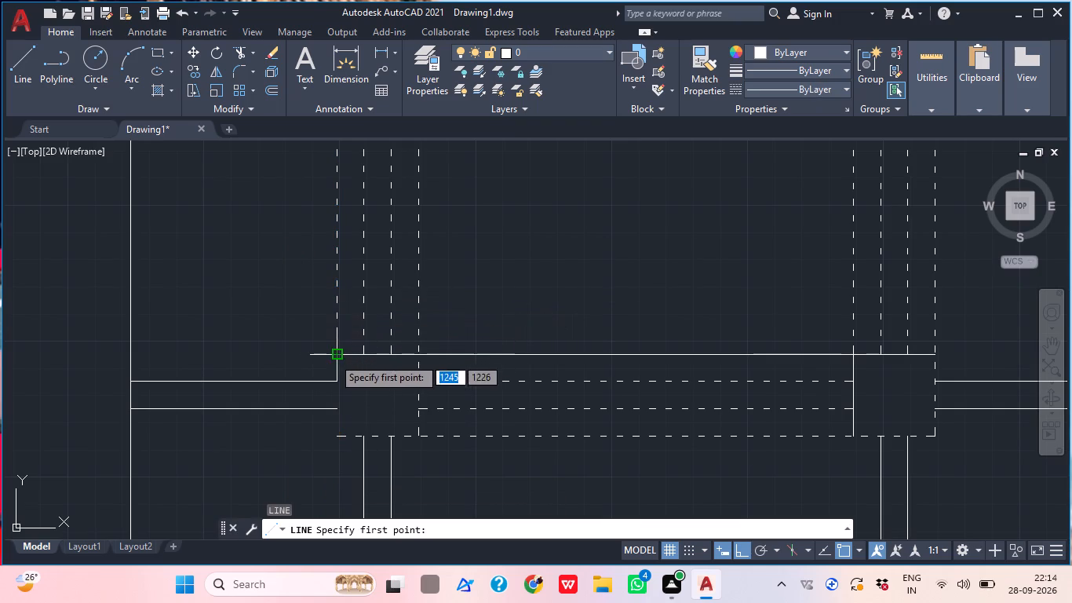
pyautogui.click(333, 357)
pyautogui.click(335, 440)
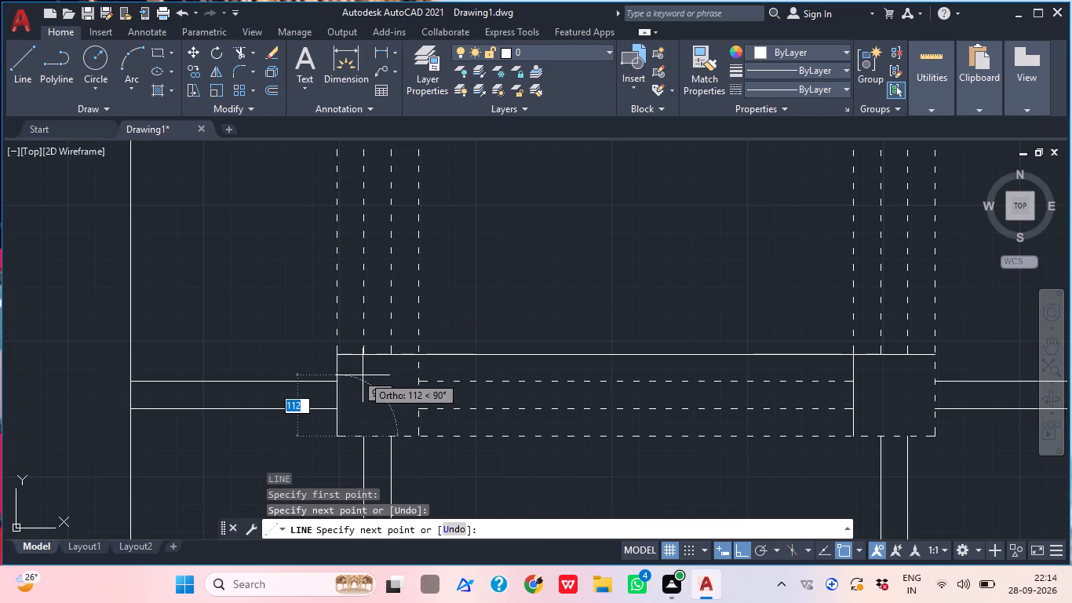
pyautogui.press('Escape')
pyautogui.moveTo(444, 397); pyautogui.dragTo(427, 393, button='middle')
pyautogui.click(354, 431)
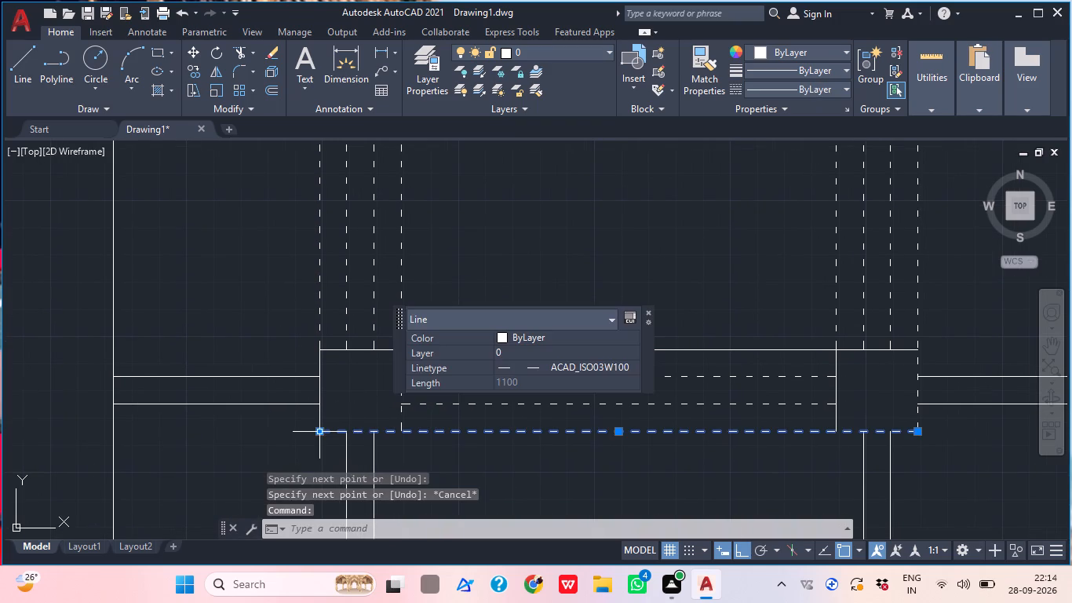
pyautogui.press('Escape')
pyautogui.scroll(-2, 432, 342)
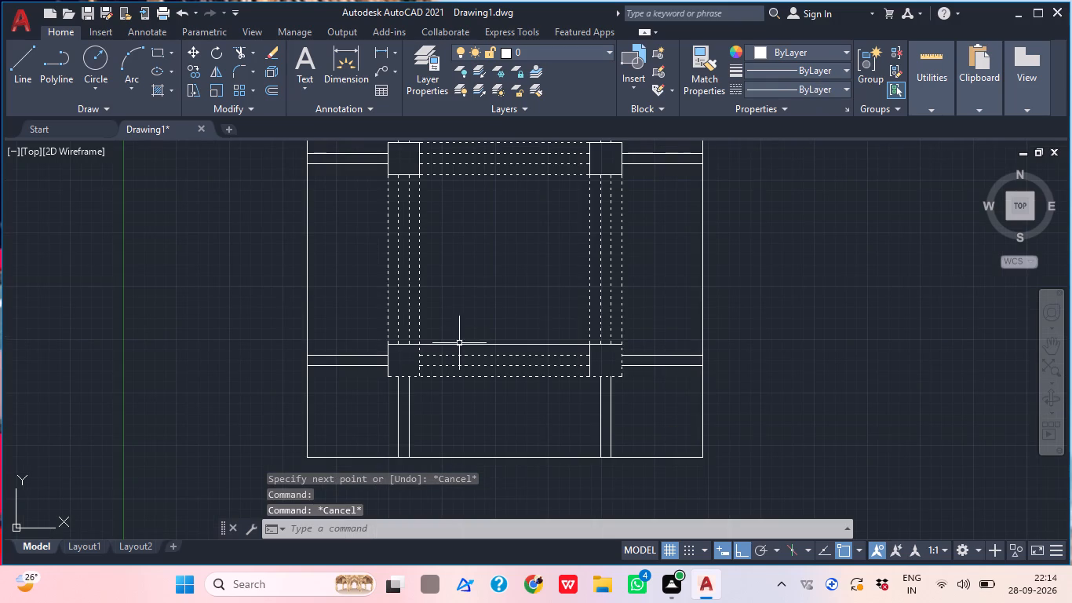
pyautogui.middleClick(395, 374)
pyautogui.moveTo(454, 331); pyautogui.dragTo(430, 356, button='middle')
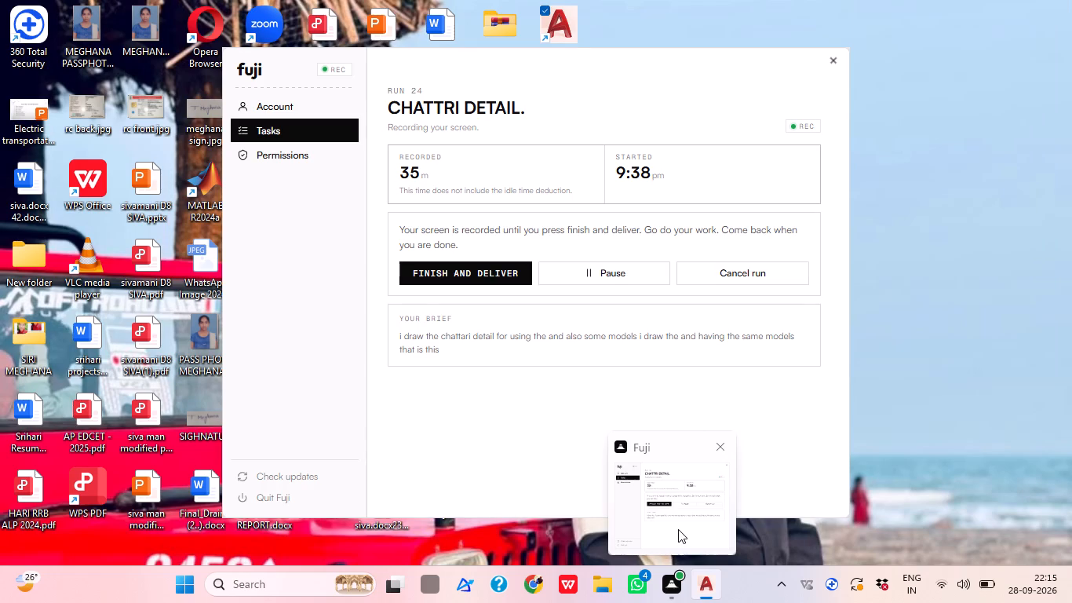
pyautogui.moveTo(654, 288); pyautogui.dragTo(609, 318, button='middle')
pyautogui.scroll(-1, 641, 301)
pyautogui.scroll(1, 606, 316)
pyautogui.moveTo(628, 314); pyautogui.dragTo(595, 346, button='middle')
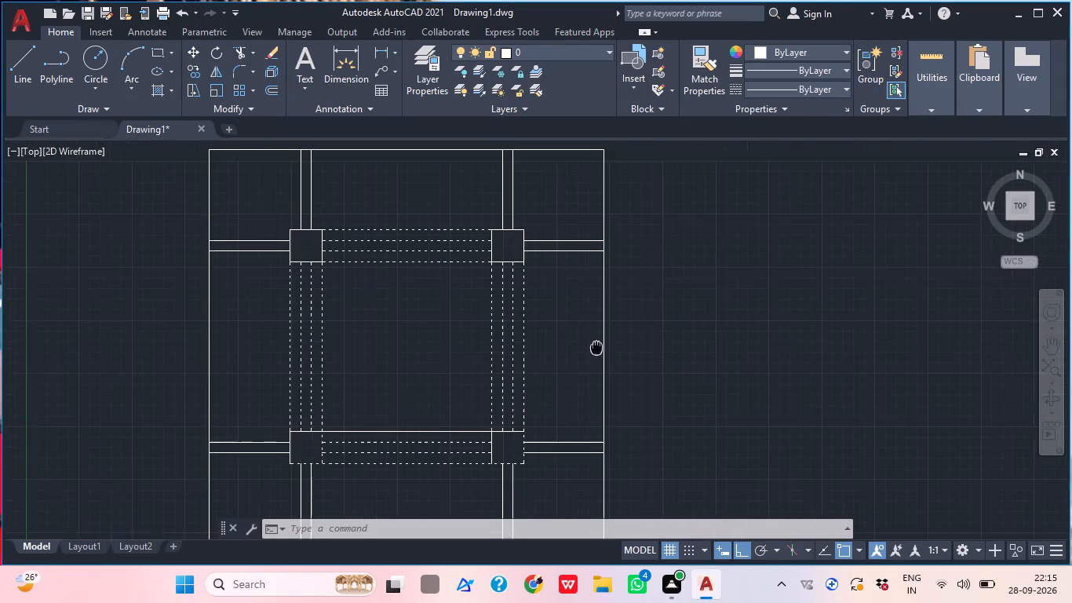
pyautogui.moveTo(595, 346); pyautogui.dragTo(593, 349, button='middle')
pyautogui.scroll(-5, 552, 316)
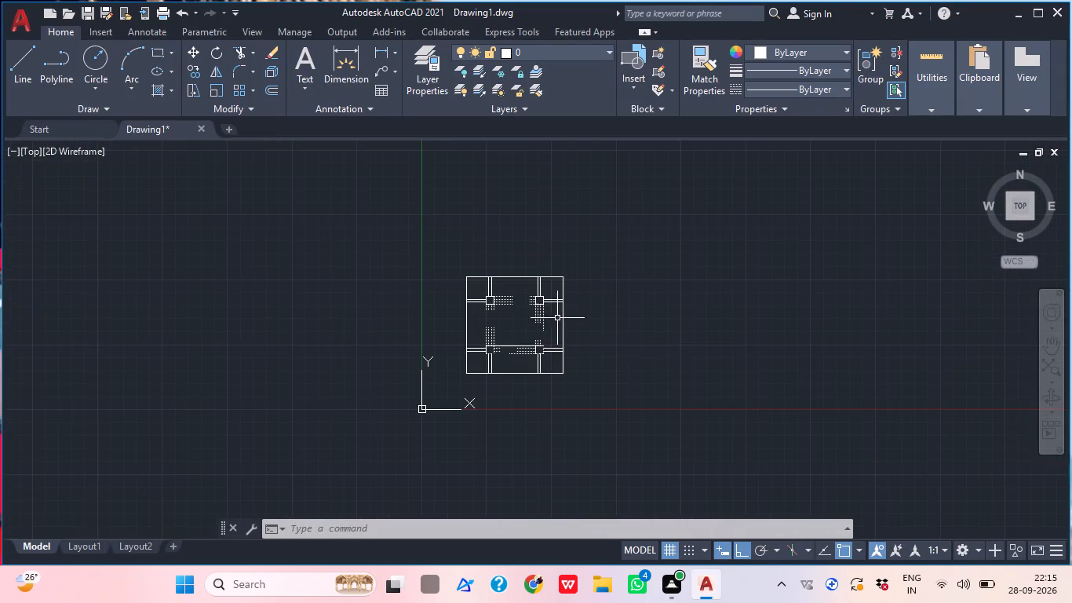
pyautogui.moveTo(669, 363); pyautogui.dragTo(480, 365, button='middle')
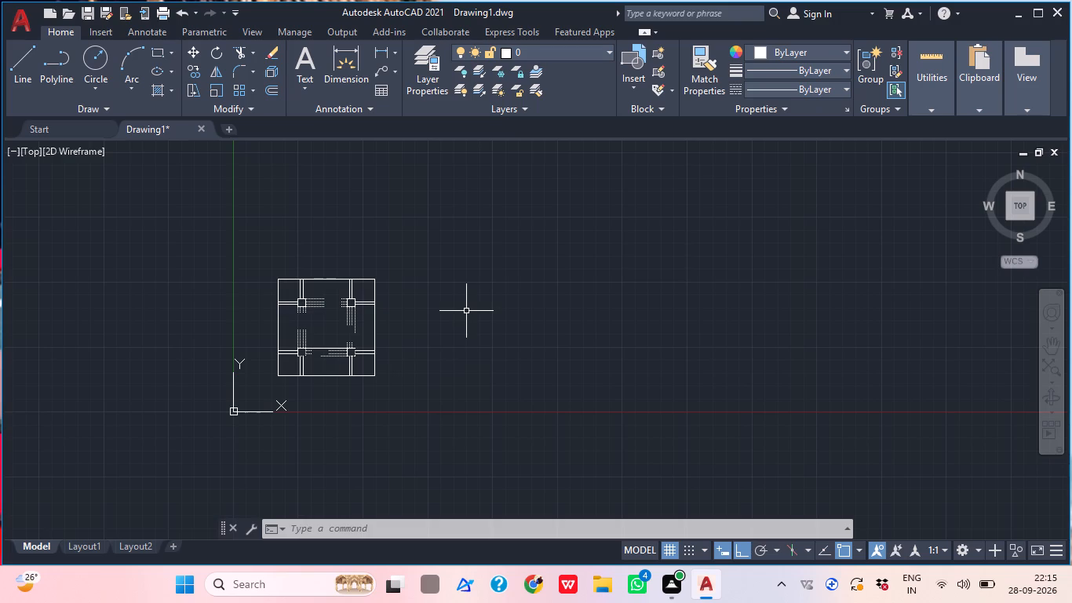
# Change the linetype of the frame's innermost bottom horizontal line to ACAD_ISO03W100.
pyautogui.scroll(1, 296, 344)
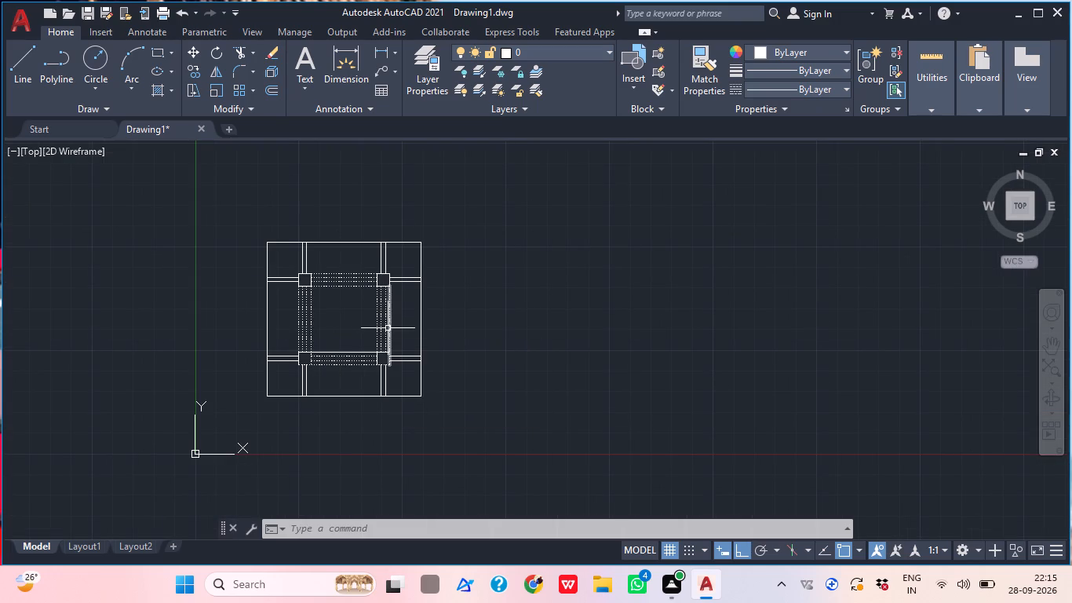
pyautogui.scroll(1, 326, 338)
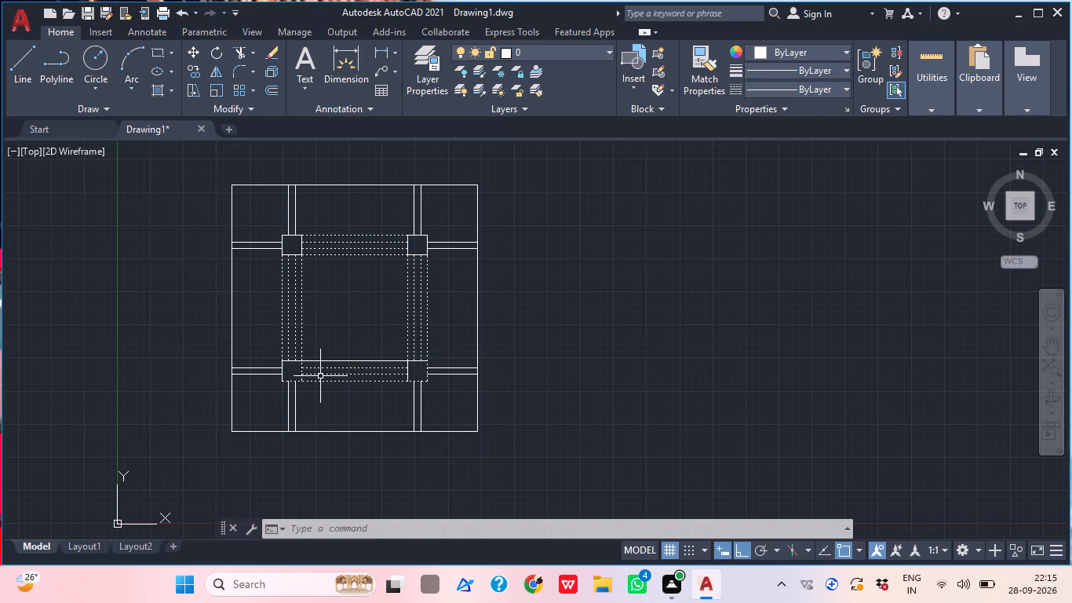
pyautogui.scroll(3, 318, 355)
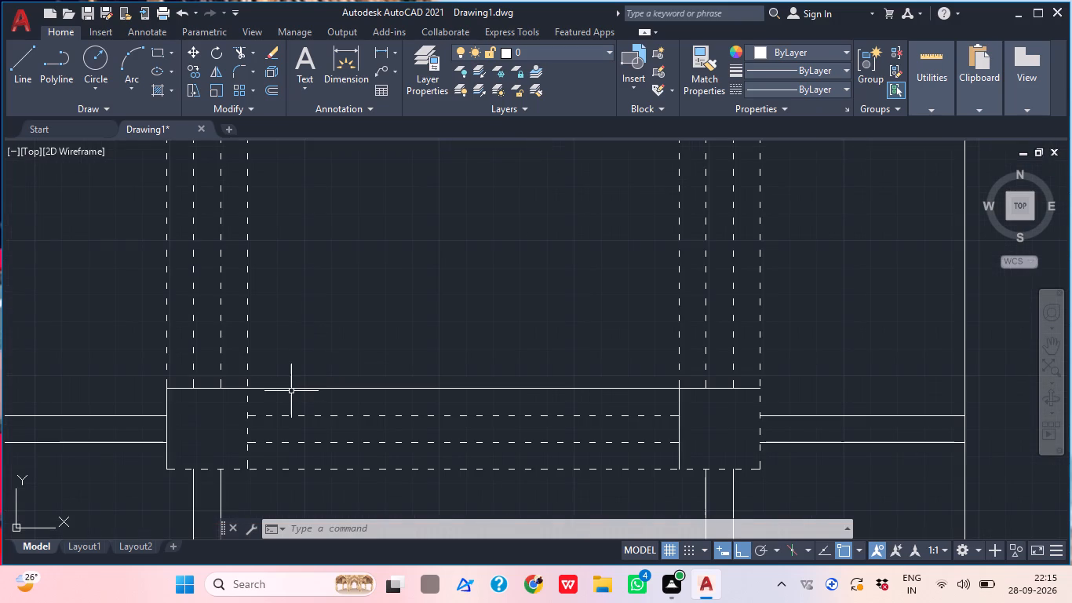
pyautogui.click(285, 389)
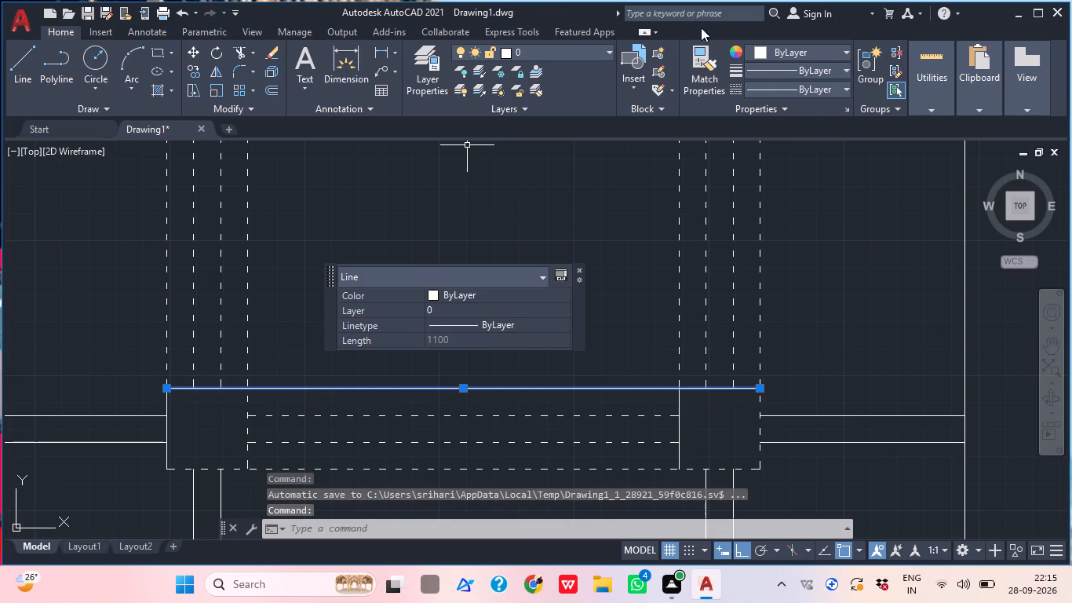
pyautogui.click(837, 93)
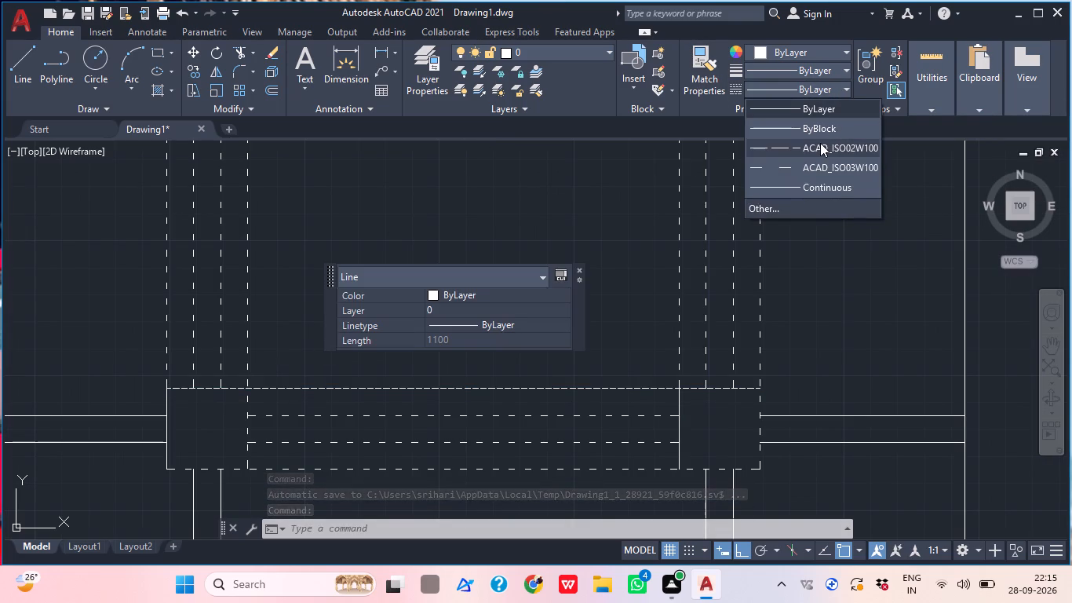
pyautogui.click(756, 168)
# Shorten the innermost bottom dashed line to 950 by stretching its right end back to the bottom-right corner block's inner edge.
pyautogui.scroll(-1, 588, 266)
pyautogui.scroll(1, 588, 266)
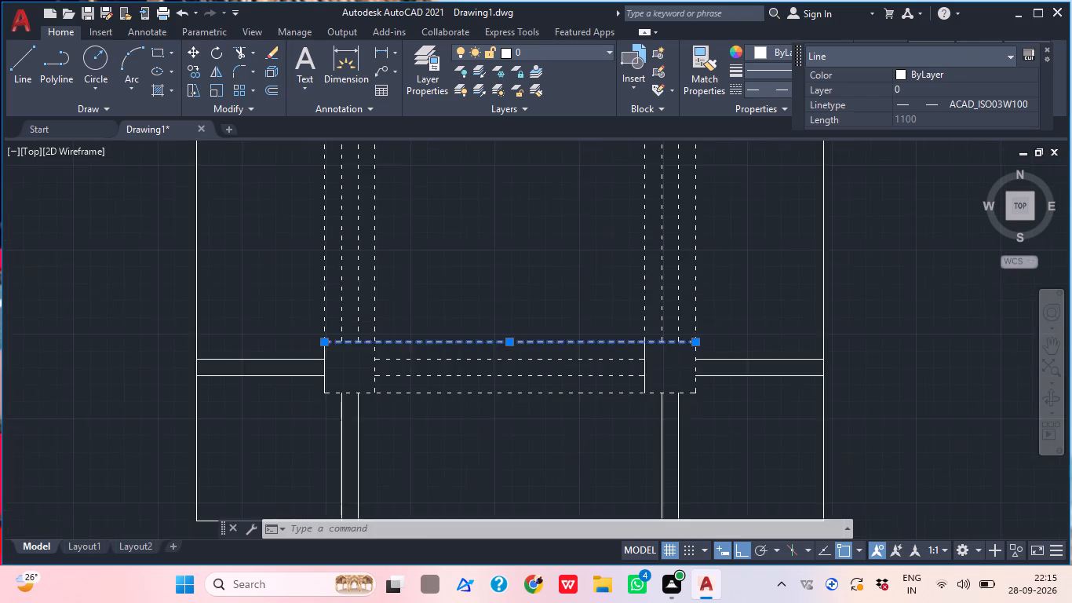
pyautogui.scroll(1, 779, 366)
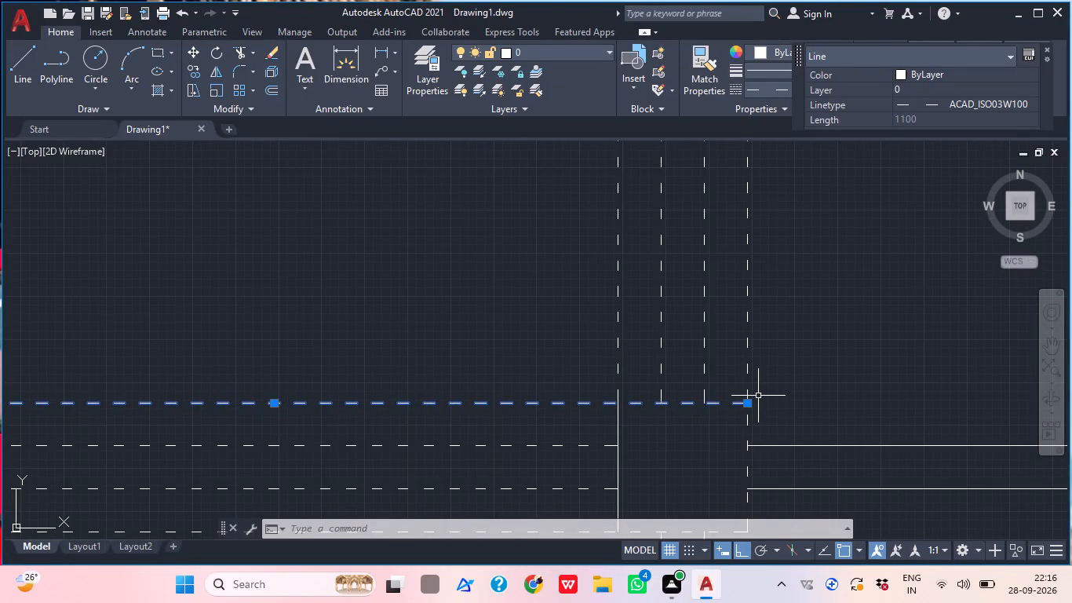
pyautogui.click(746, 401)
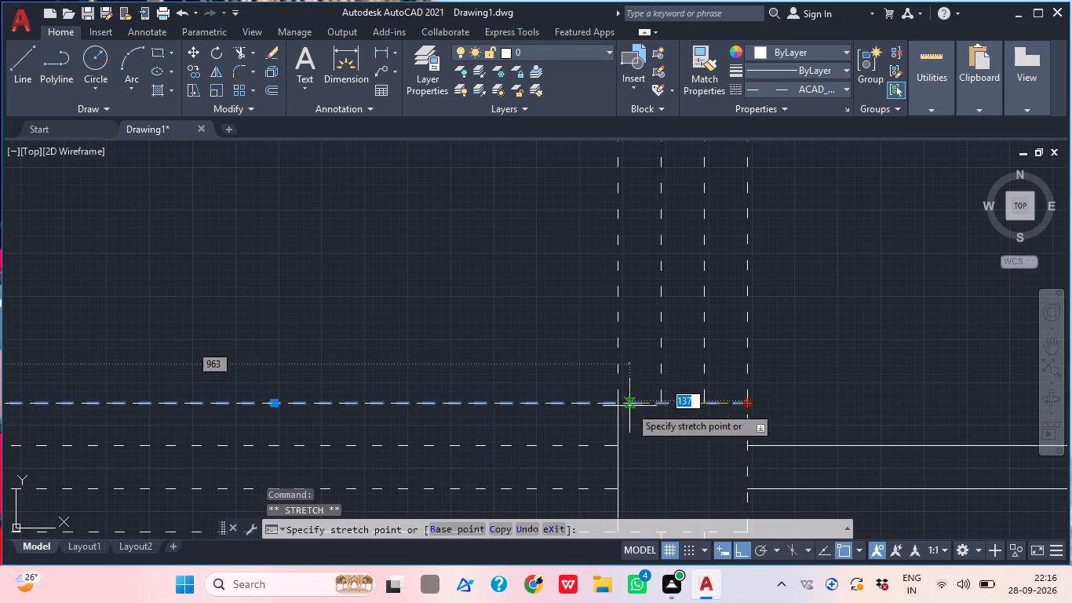
pyautogui.click(614, 408)
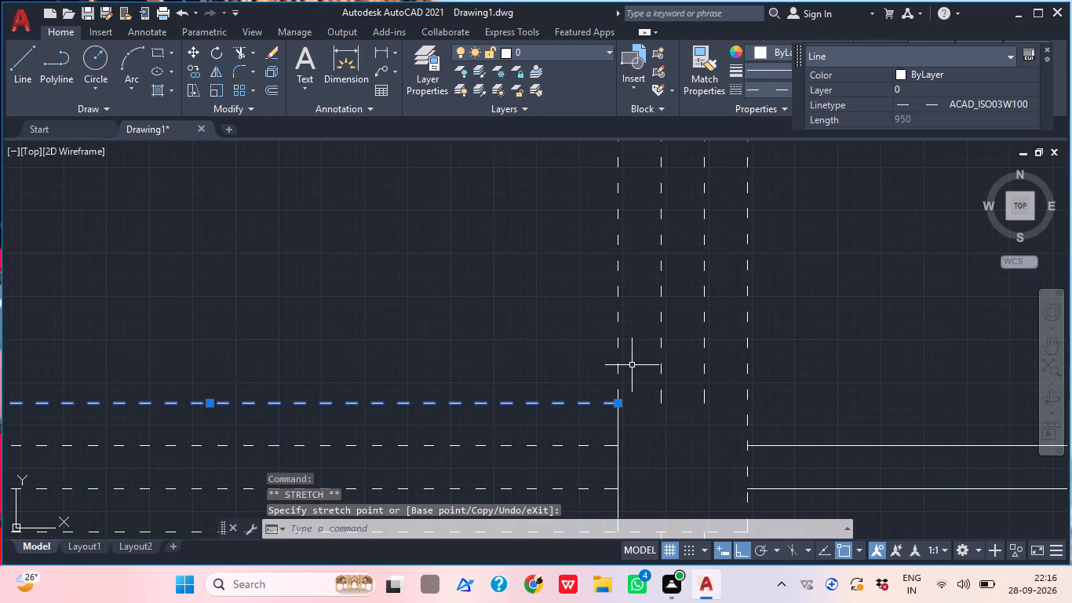
pyautogui.press('Escape')
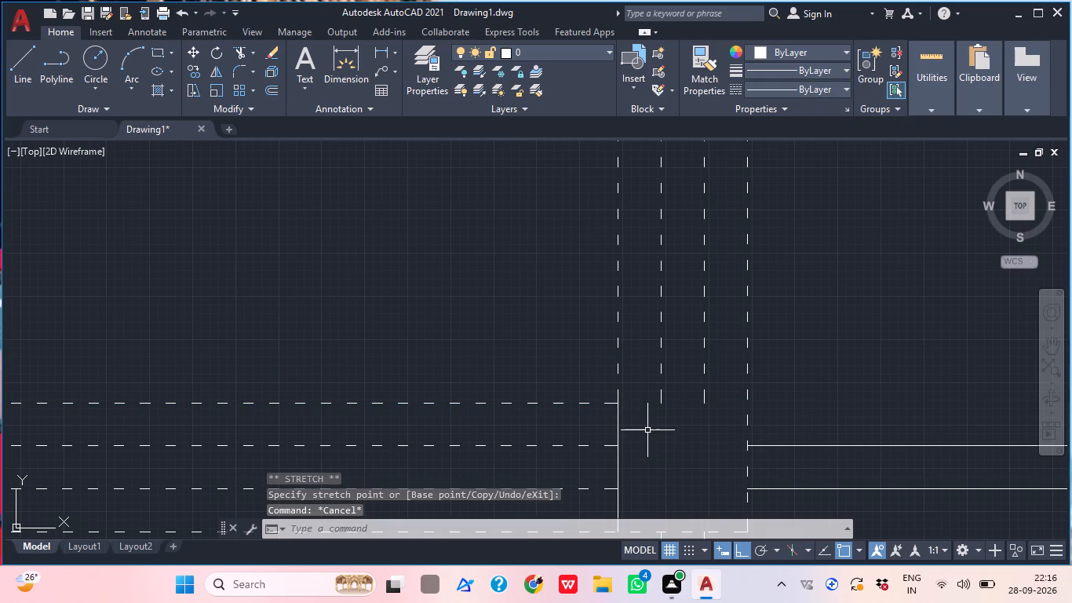
# Draw the bottom-right corner block's top edge as a 150 solid line from its inner edge to the outermost right dashed line.
pyautogui.write('l')
pyautogui.press('space')
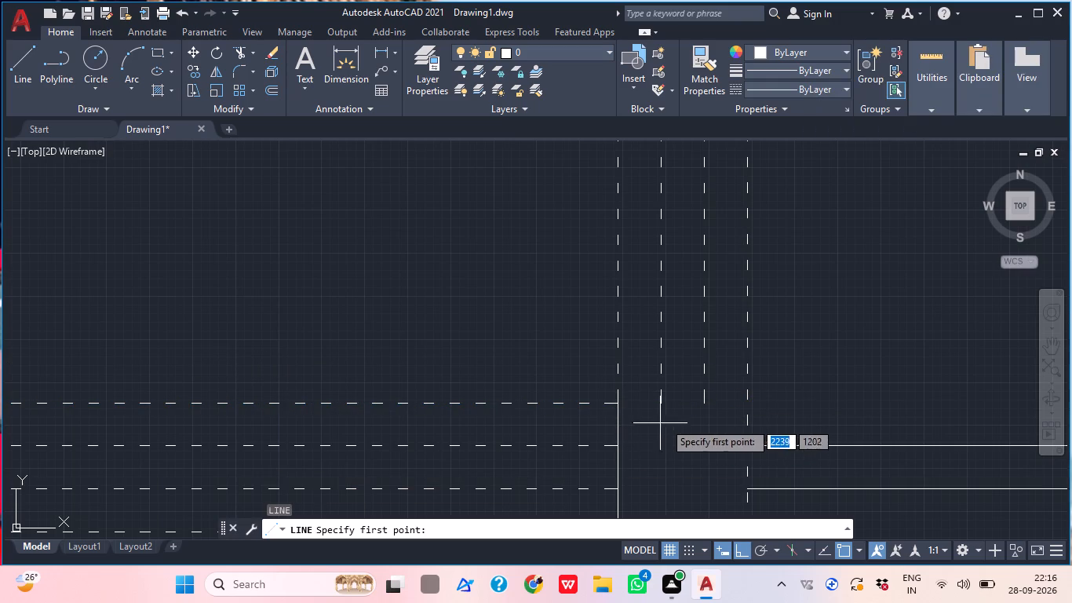
pyautogui.click(621, 404)
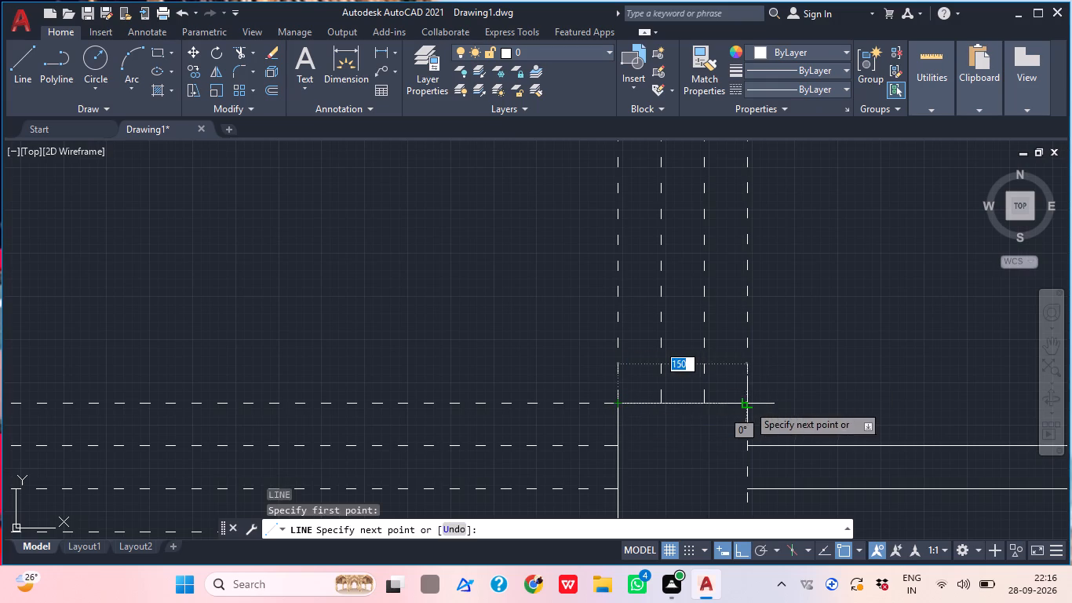
pyautogui.click(748, 404)
pyautogui.press('Escape')
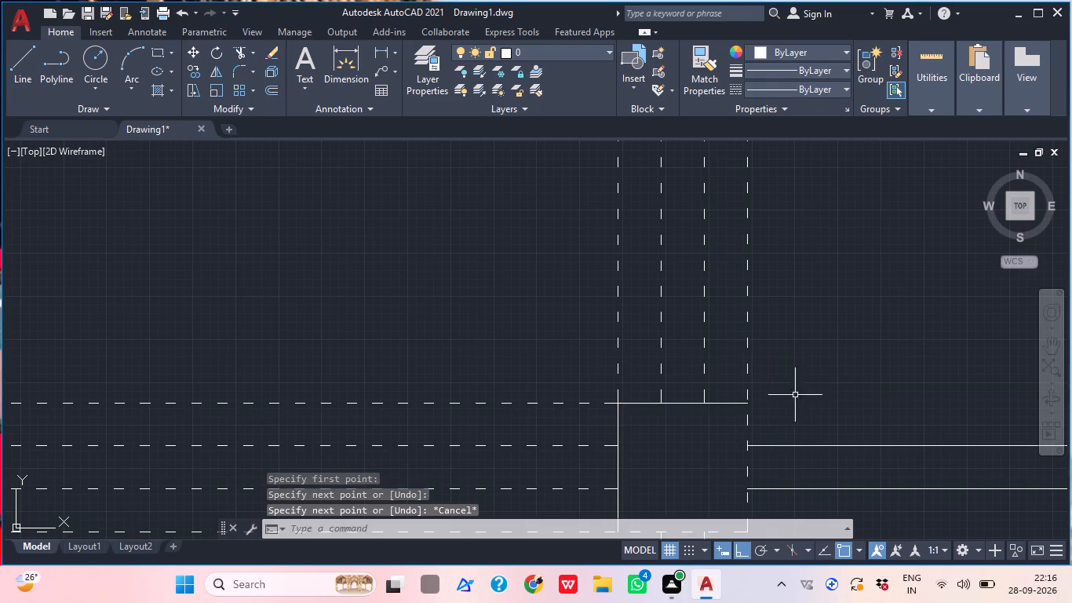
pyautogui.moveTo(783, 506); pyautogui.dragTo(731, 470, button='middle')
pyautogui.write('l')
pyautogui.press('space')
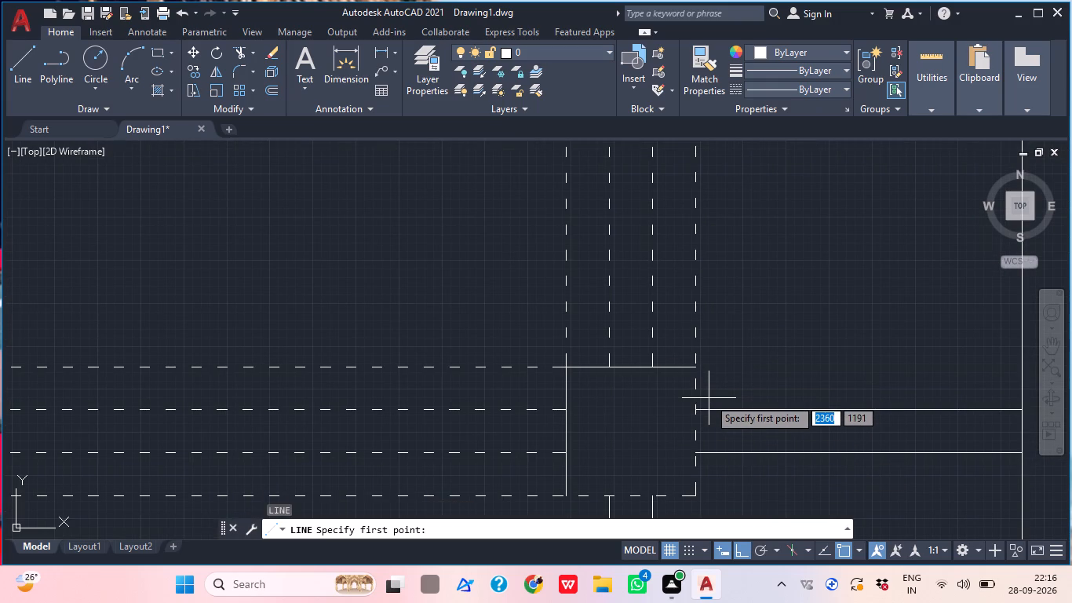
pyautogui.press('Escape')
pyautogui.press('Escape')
# Shorten the outermost right dashed line by stretching its bottom end up to the bottom-right corner block's top edge.
pyautogui.click(708, 473)
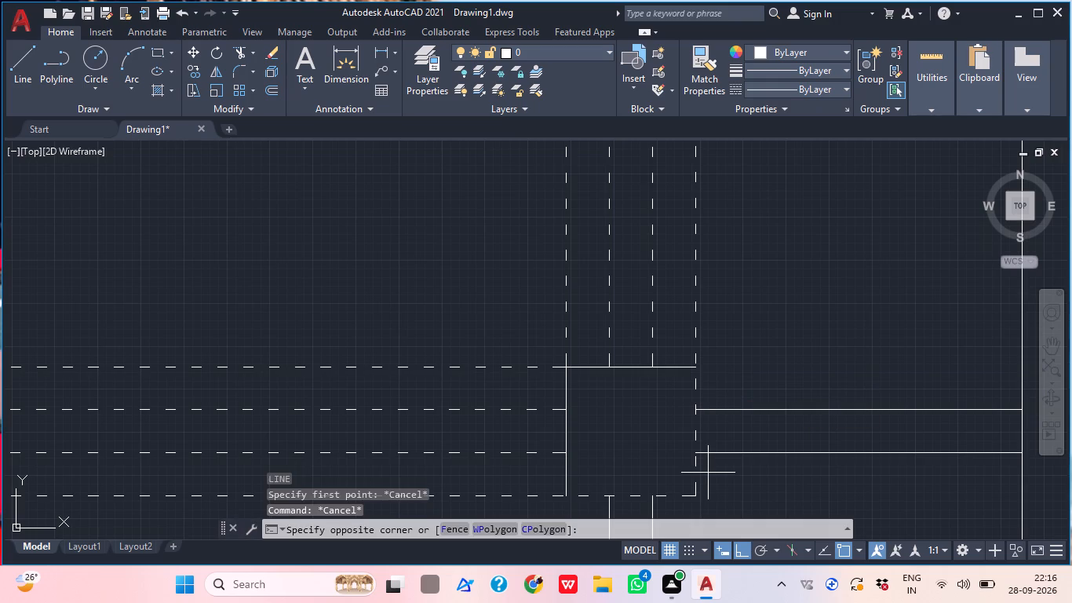
pyautogui.click(680, 461)
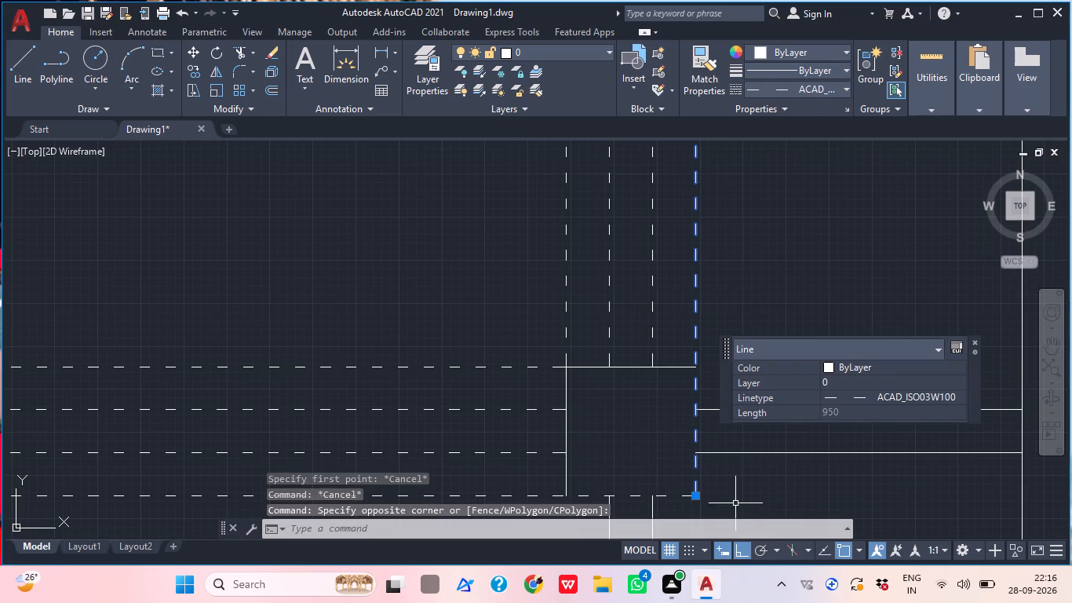
pyautogui.doubleClick(694, 493)
pyautogui.click(698, 364)
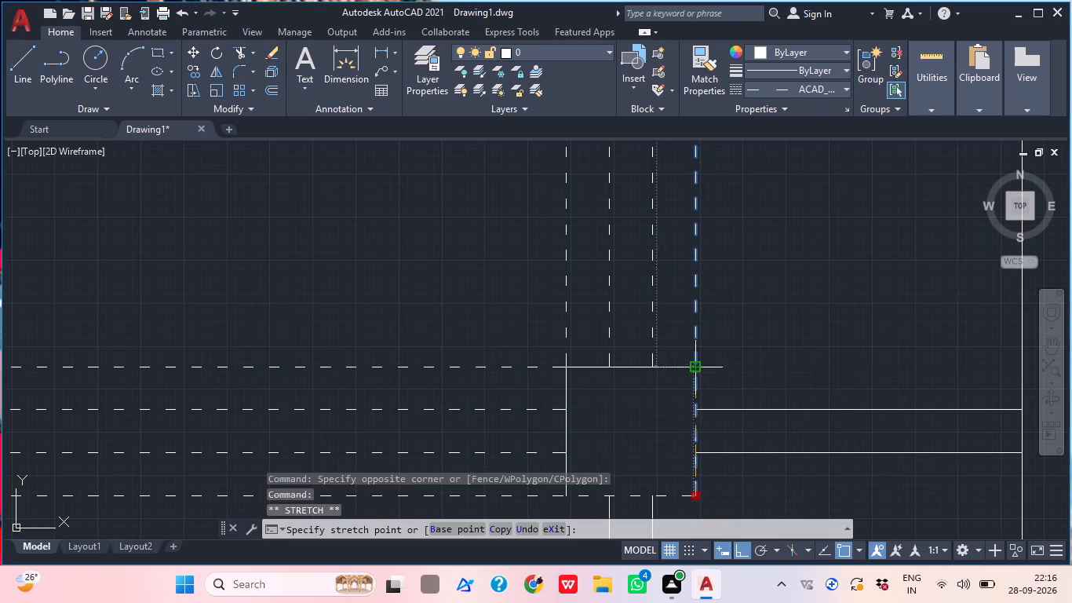
pyautogui.press('Escape')
# Draw the bottom-right corner block's outer vertical edge as a solid line from its top edge down to the outermost dashed bottom line.
pyautogui.write('l')
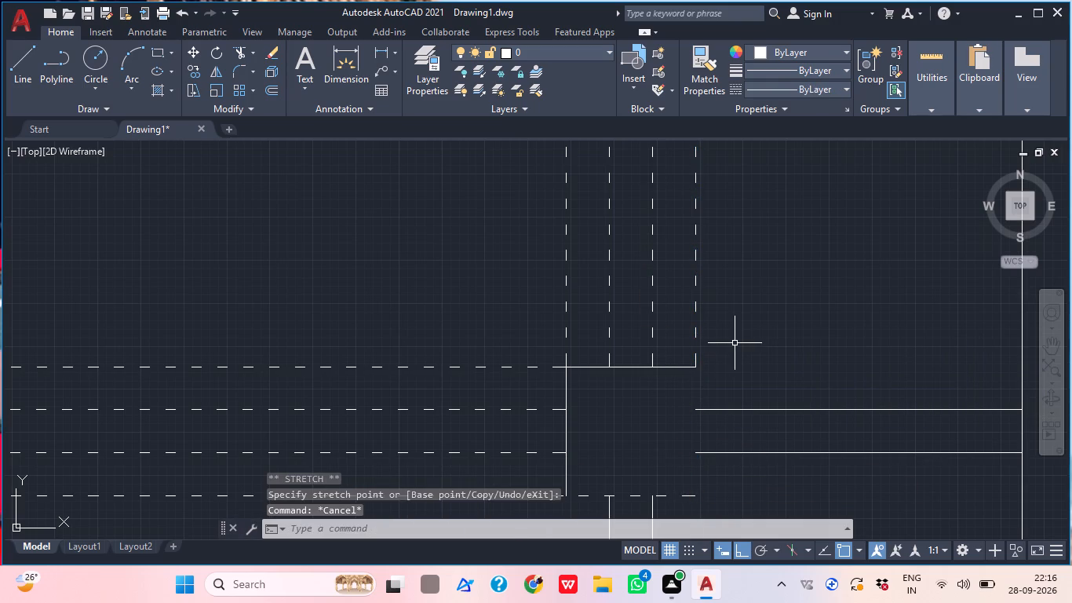
pyautogui.press('space')
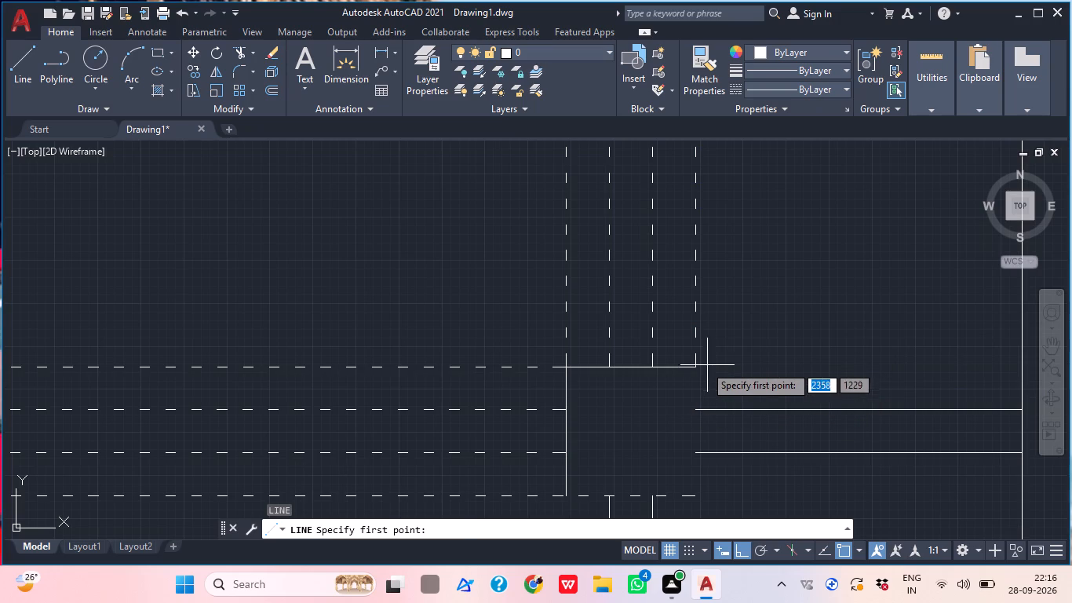
pyautogui.click(691, 368)
pyautogui.click(692, 492)
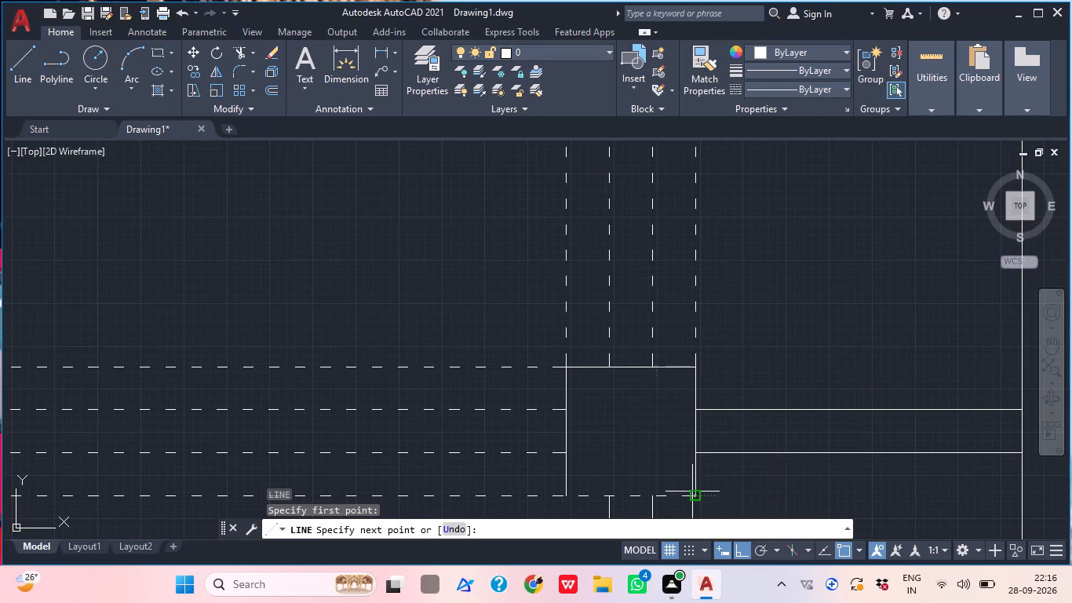
pyautogui.press('Escape')
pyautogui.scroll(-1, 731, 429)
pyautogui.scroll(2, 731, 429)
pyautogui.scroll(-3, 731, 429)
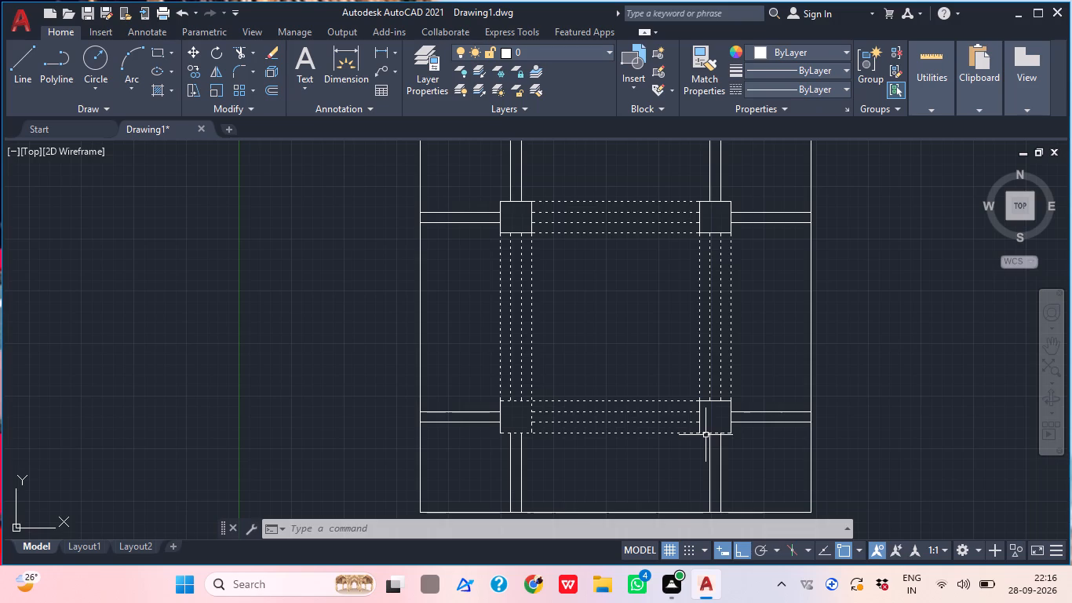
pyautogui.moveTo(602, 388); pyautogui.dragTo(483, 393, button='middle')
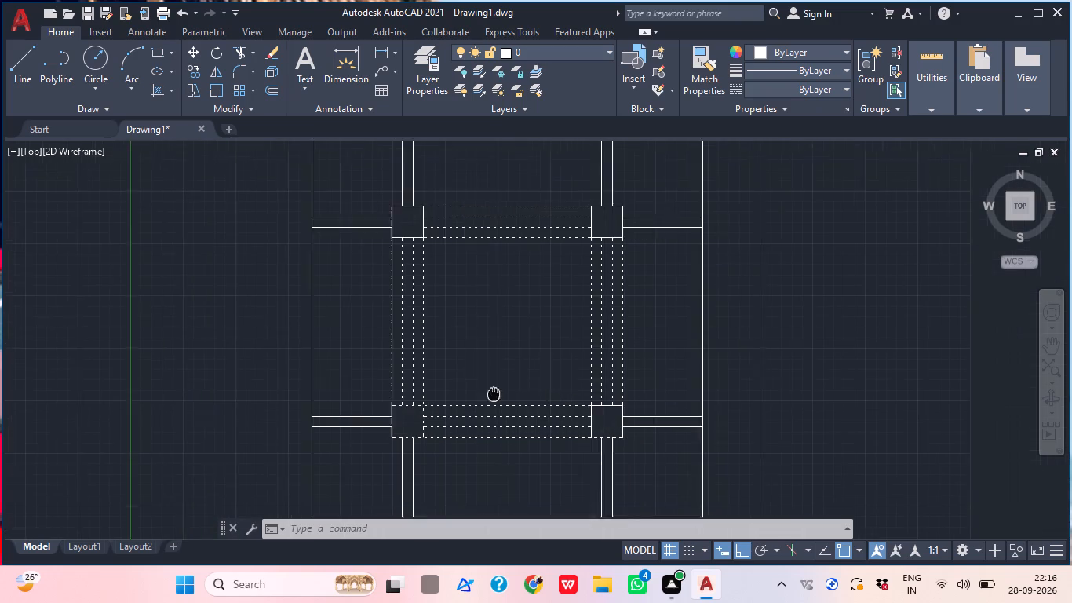
# Draw the bottom-right corner block's bottom edge as a 150 solid line from its inner edge to its outer edge.
pyautogui.moveTo(483, 393); pyautogui.dragTo(475, 393, button='middle')
pyautogui.scroll(-1, 492, 385)
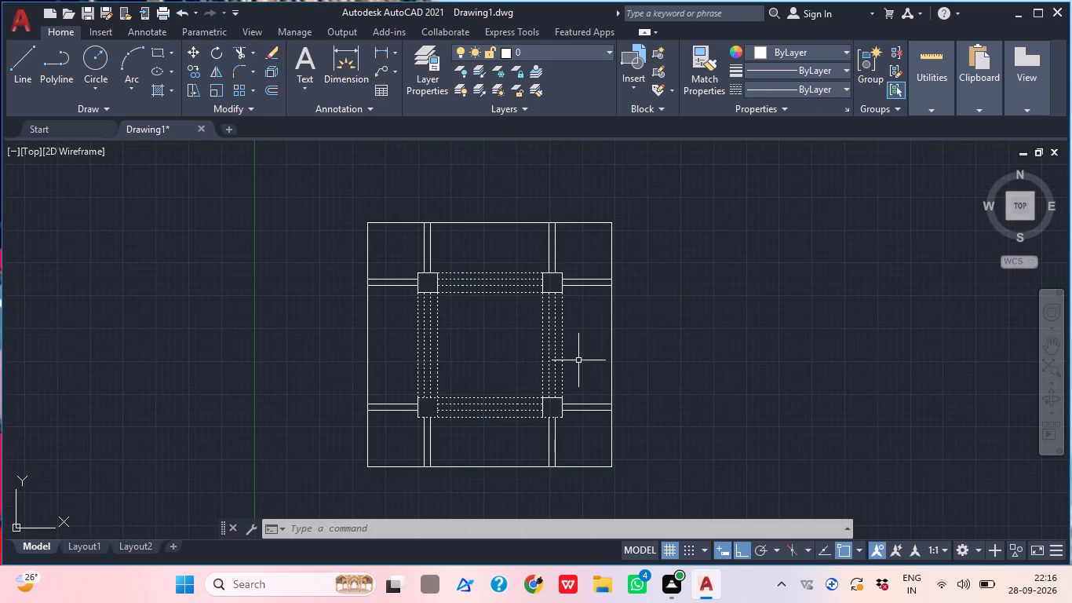
pyautogui.moveTo(503, 345); pyautogui.dragTo(439, 370, button='middle')
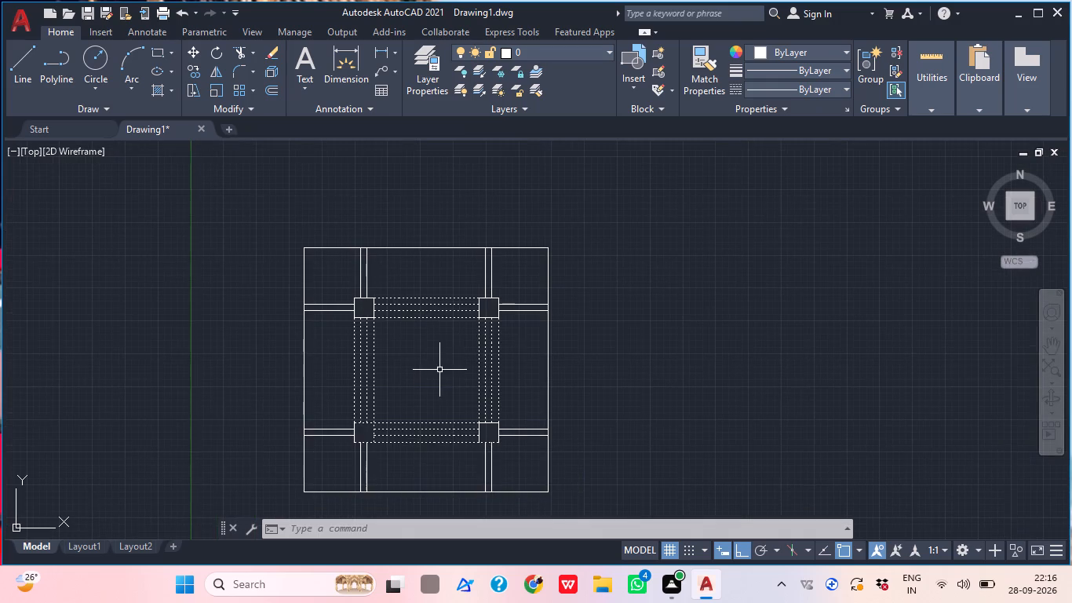
pyautogui.scroll(1, 345, 316)
pyautogui.moveTo(483, 364); pyautogui.dragTo(437, 339, button='middle')
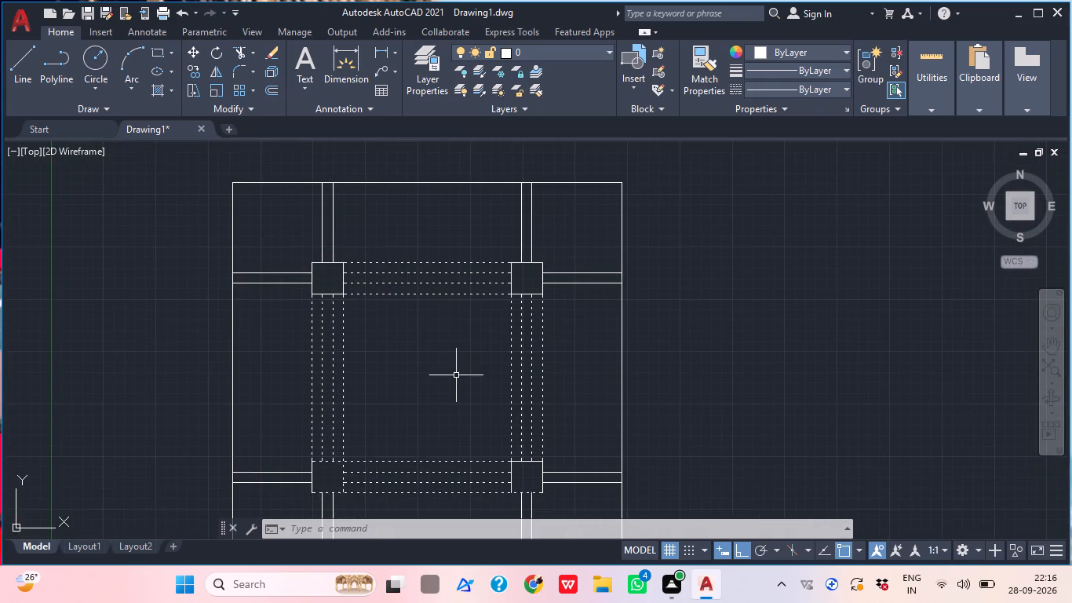
pyautogui.moveTo(461, 382); pyautogui.dragTo(454, 317, button='middle')
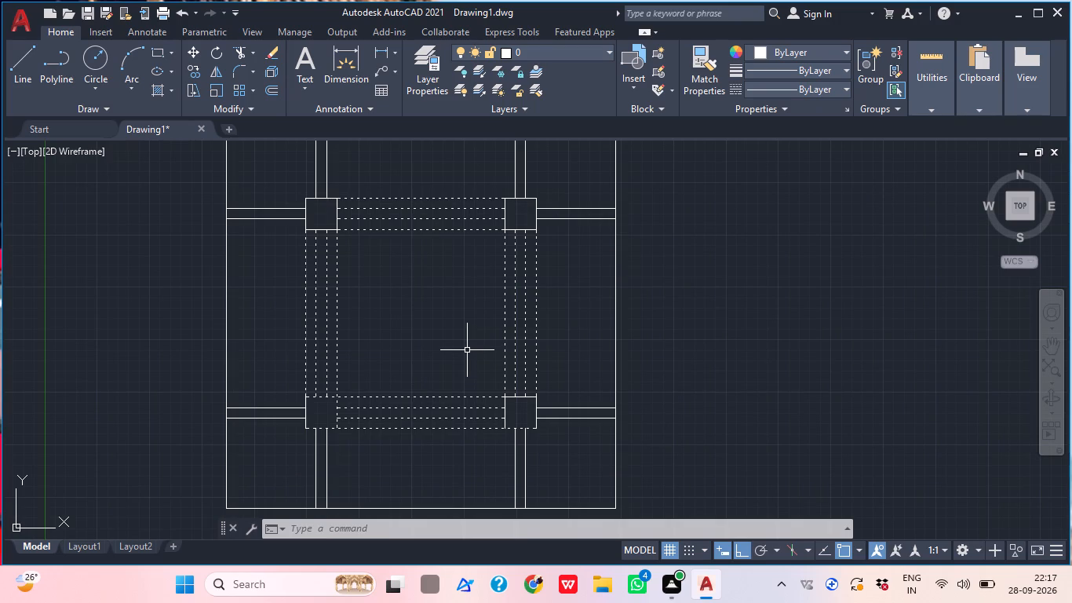
pyautogui.write('l')
pyautogui.press('space')
pyautogui.scroll(2, 490, 421)
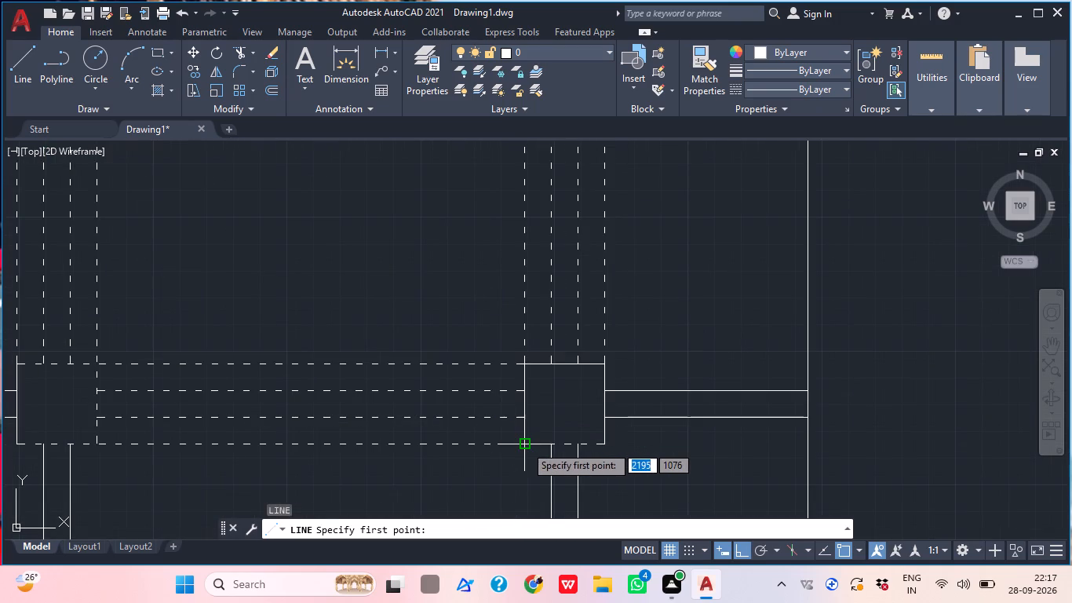
pyautogui.click(529, 445)
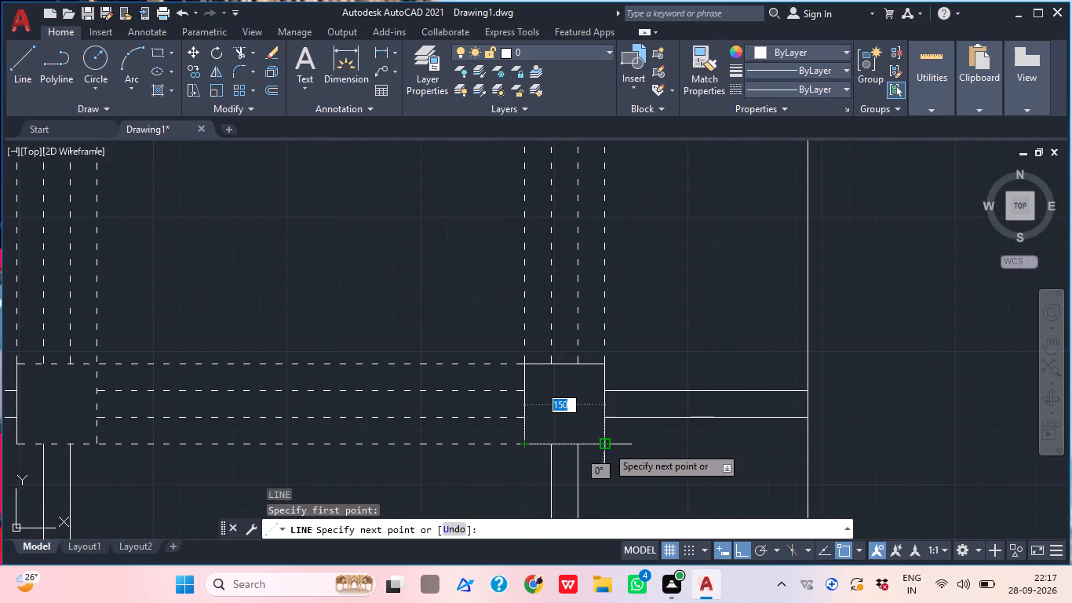
pyautogui.click(607, 446)
pyautogui.press('Escape')
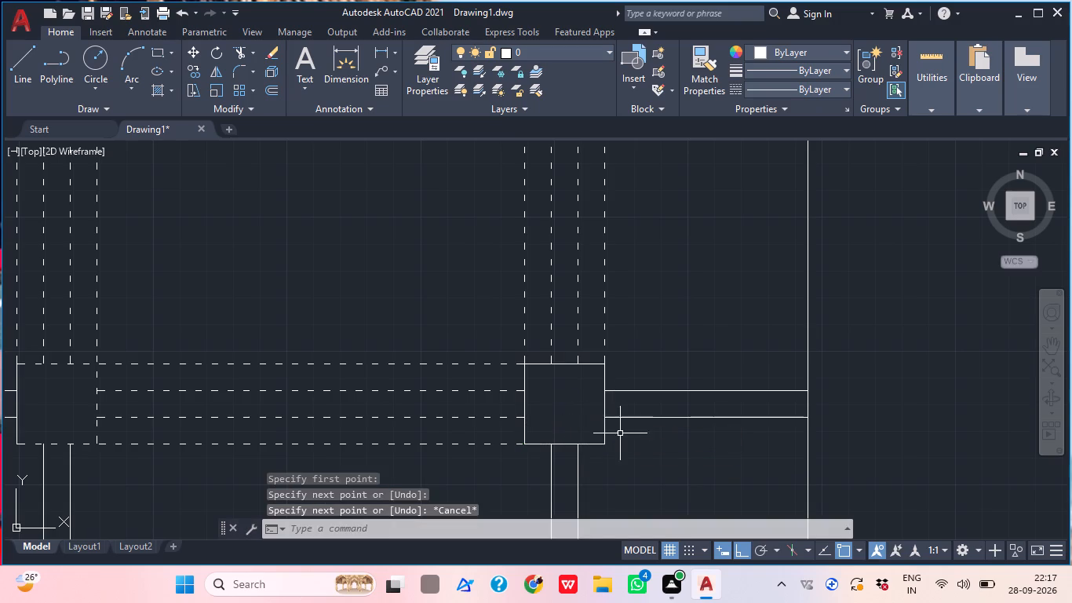
# Shorten the innermost left dashed line to 800 by stretching its bottom end up to the innermost bottom dashed line.
pyautogui.moveTo(618, 440); pyautogui.dragTo(569, 412, button='middle')
pyautogui.middleClick(520, 394)
pyautogui.scroll(-2, 523, 398)
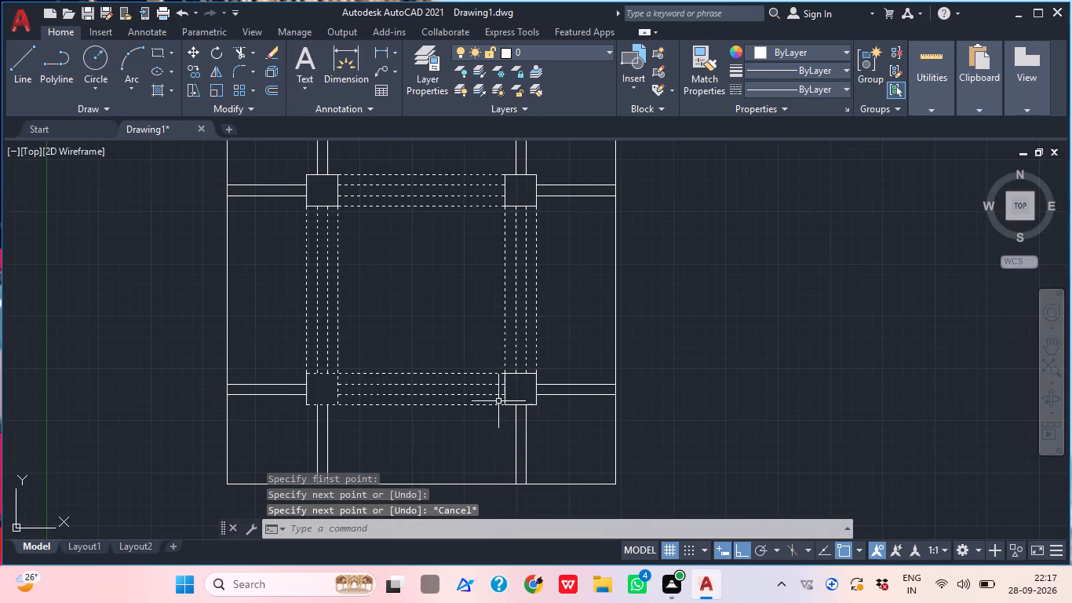
pyautogui.moveTo(496, 403); pyautogui.dragTo(505, 416, button='middle')
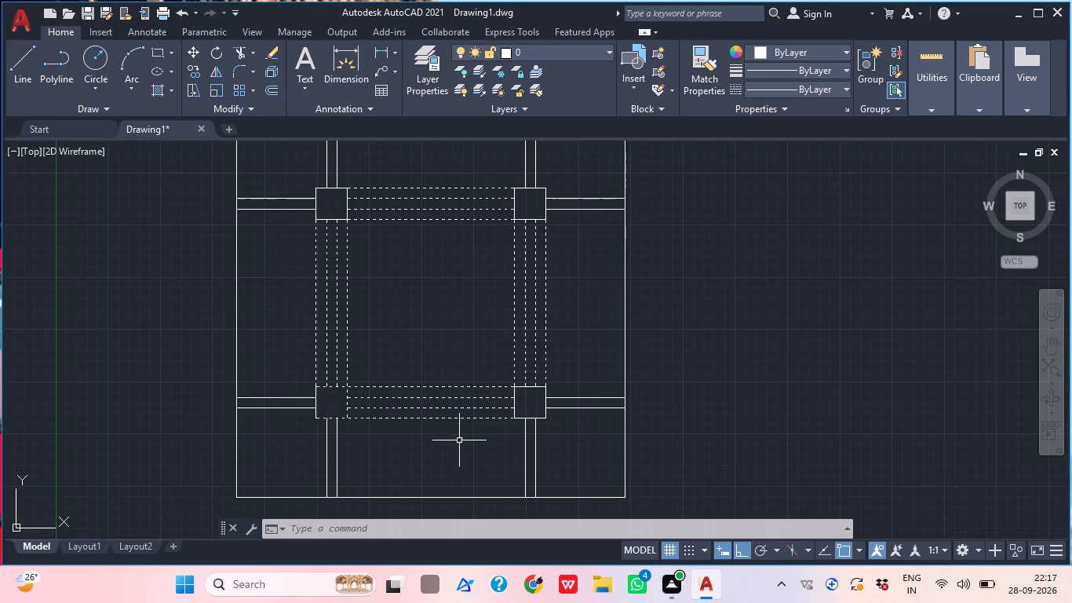
pyautogui.scroll(2, 361, 421)
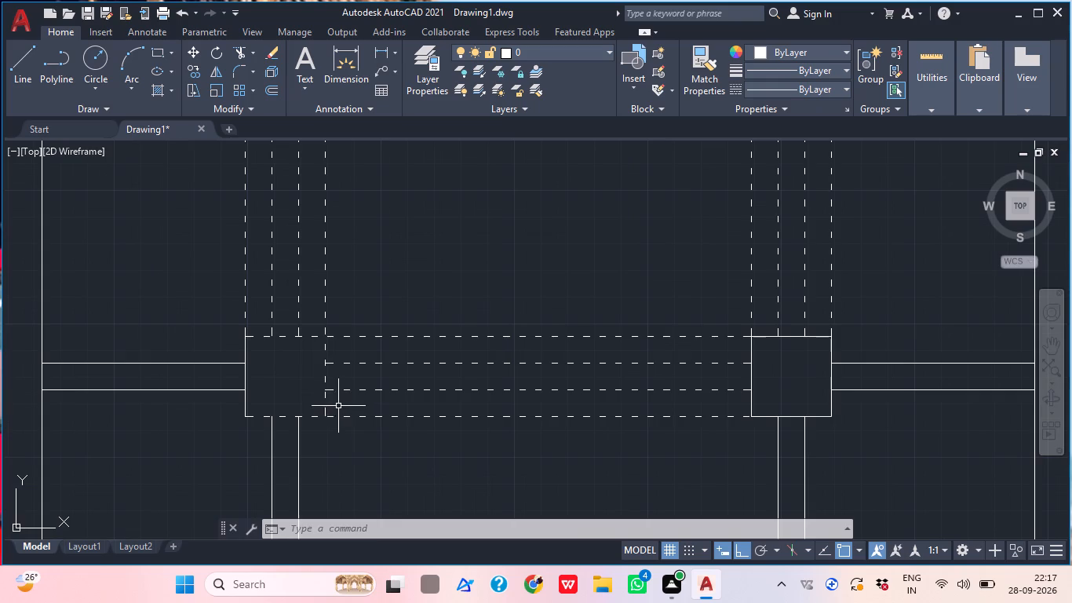
pyautogui.click(332, 403)
pyautogui.click(319, 399)
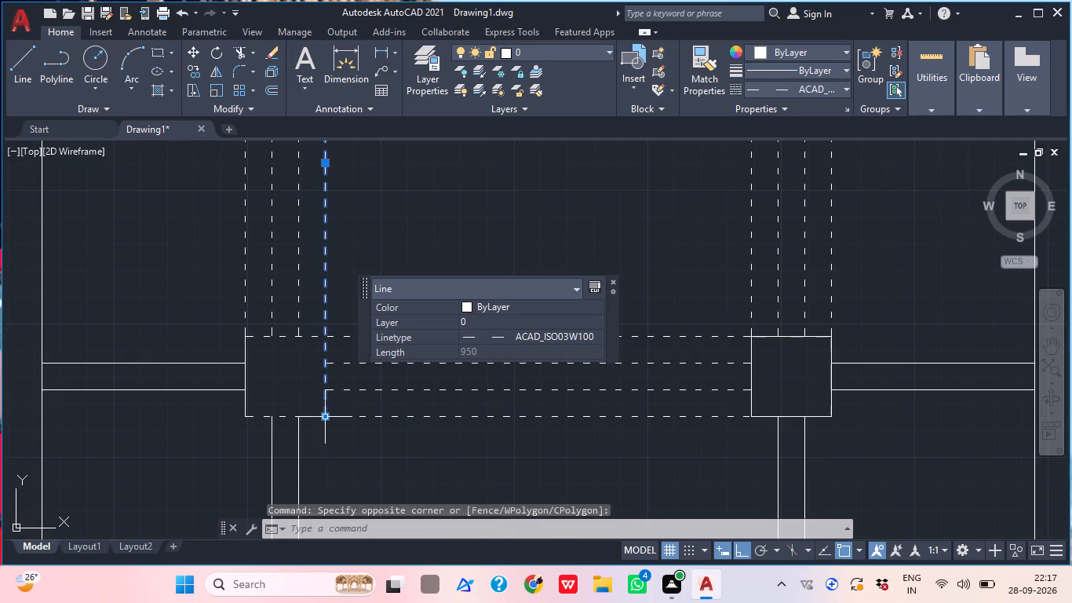
pyautogui.click(324, 418)
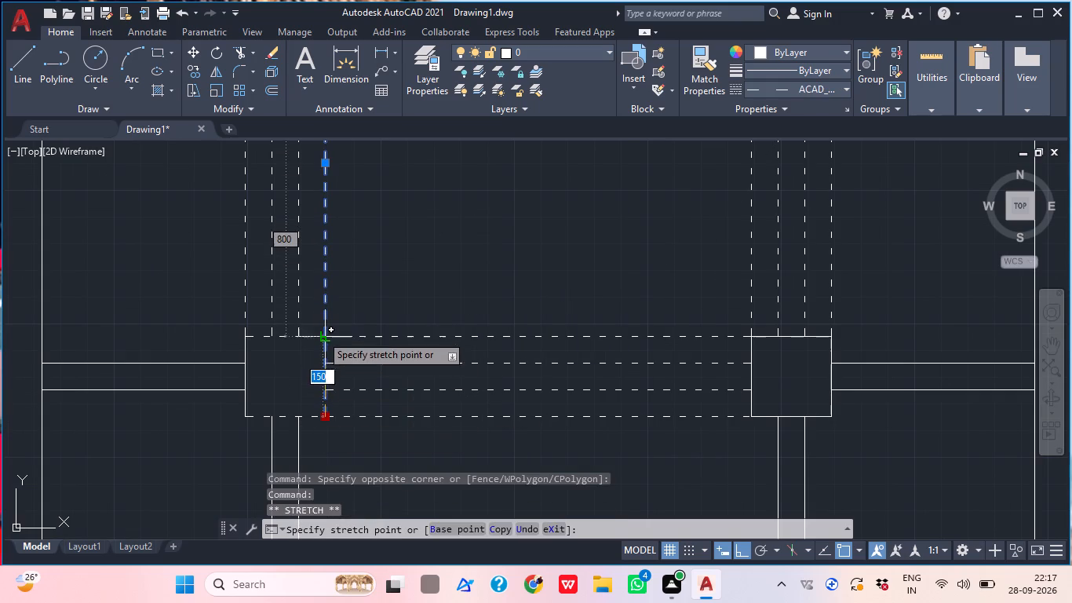
pyautogui.click(321, 338)
pyautogui.press('Escape')
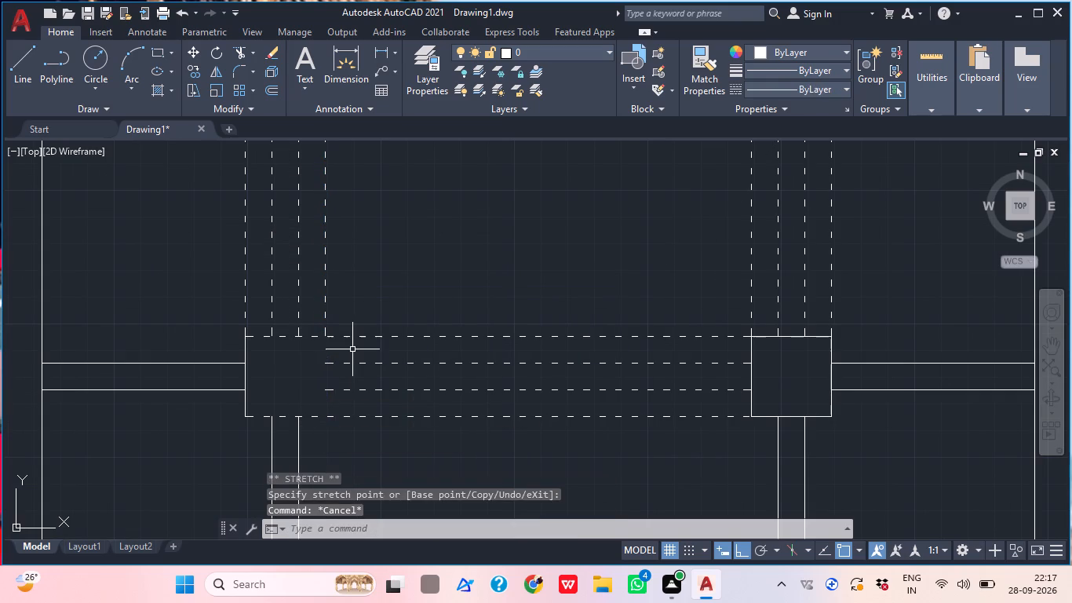
# Draw the bottom-left corner block's inner vertical edge as a 150 solid line down to the outermost bottom dashed line.
pyautogui.write('l')
pyautogui.press('space')
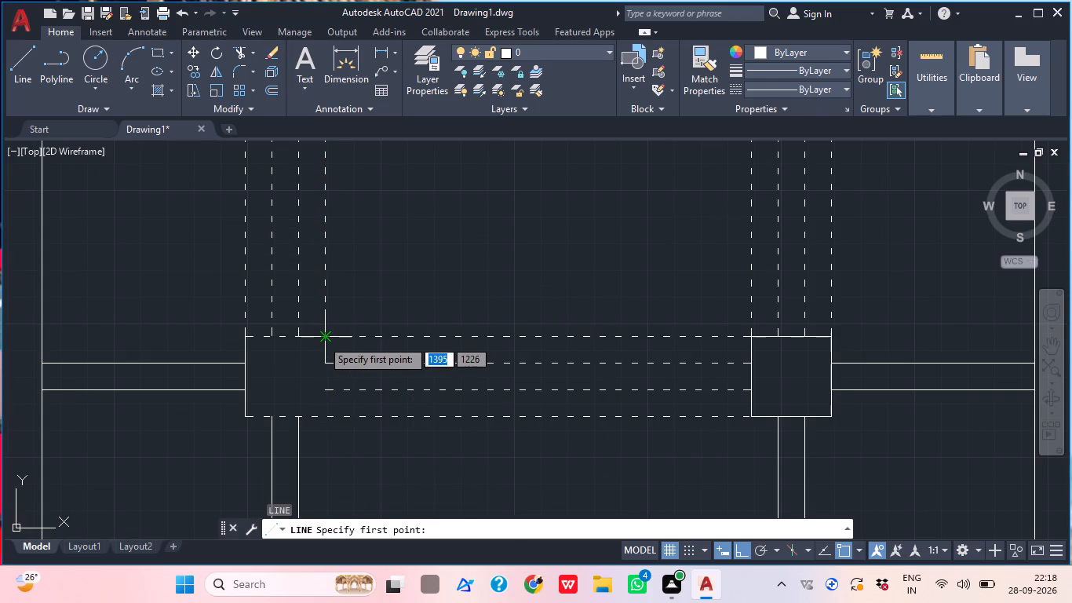
pyautogui.click(322, 339)
pyautogui.click(326, 418)
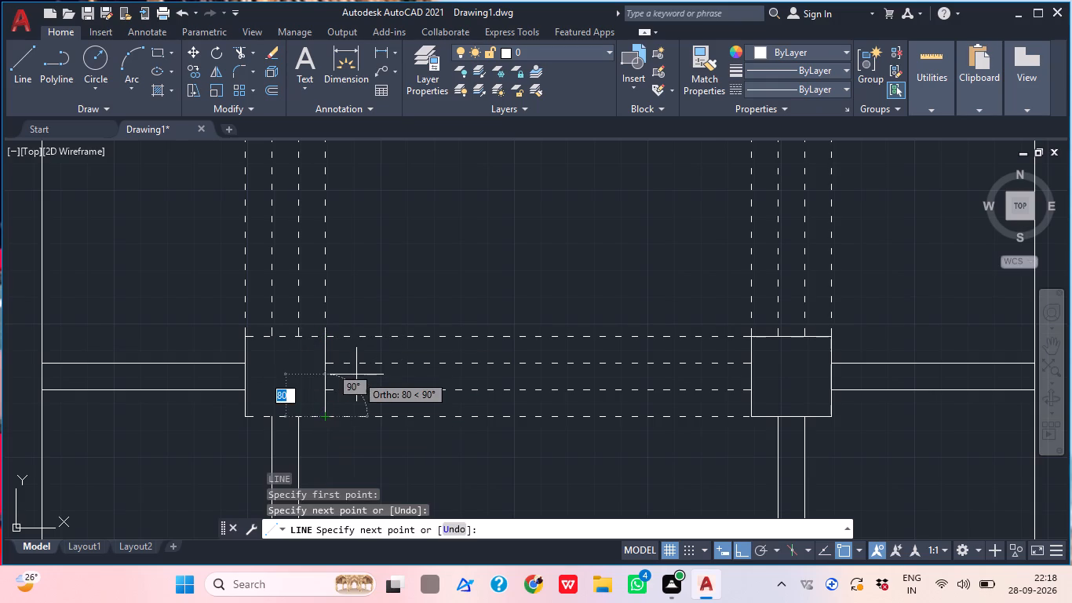
pyautogui.press('Escape')
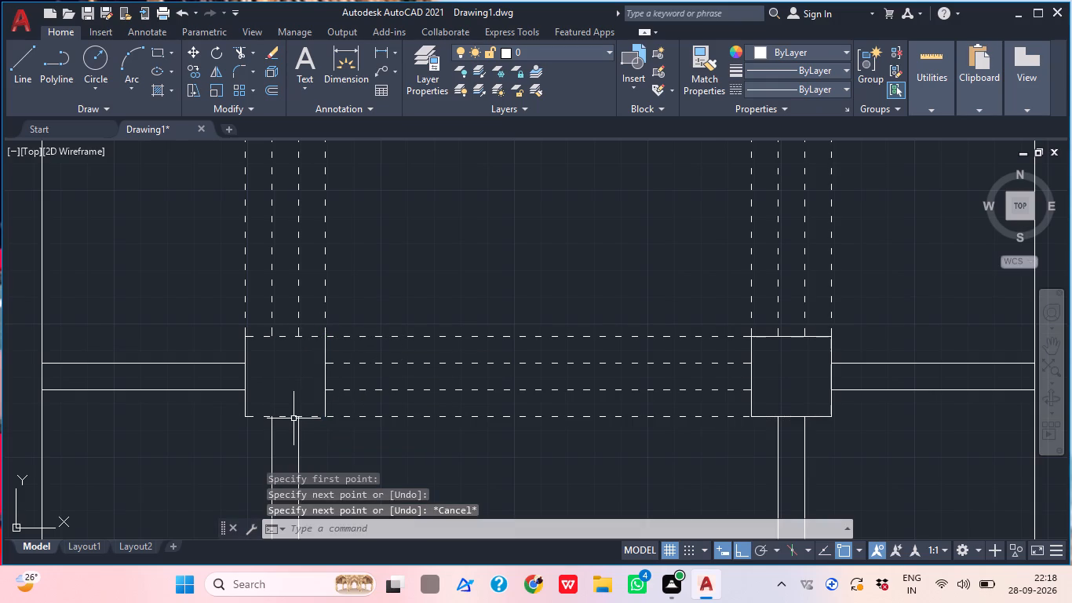
# Shorten the outermost bottom dashed line to 950 by stretching its left end to the bottom-left corner block's inner edge.
pyautogui.click(288, 416)
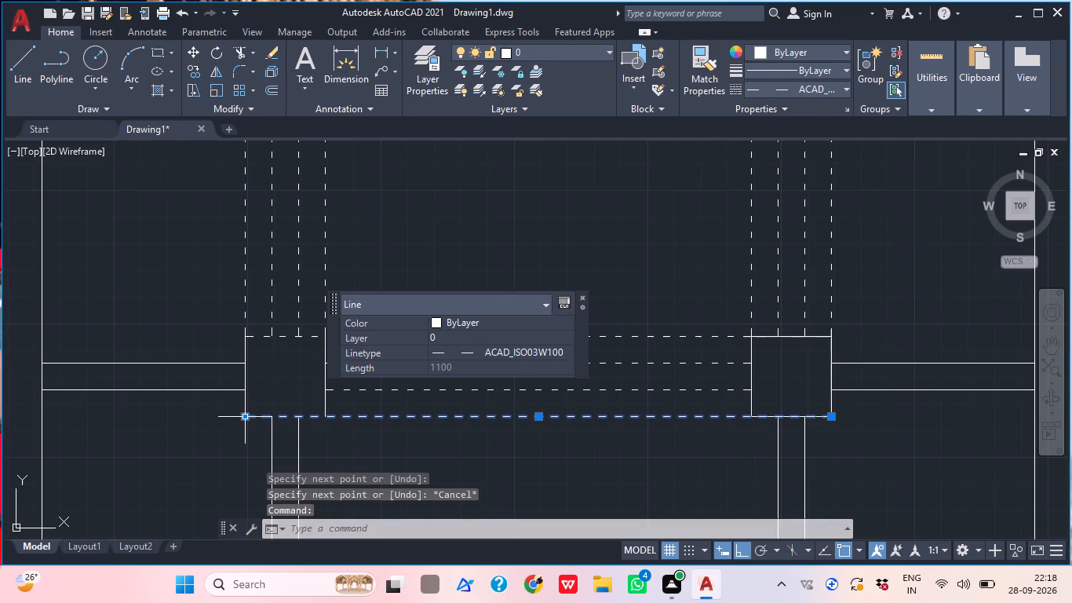
pyautogui.click(242, 416)
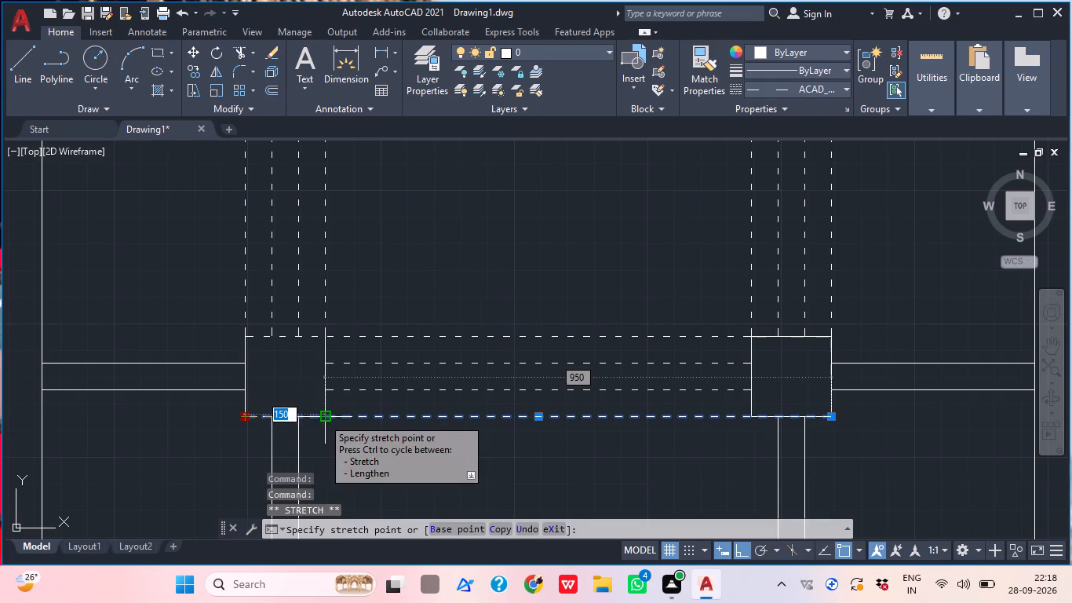
pyautogui.click(323, 418)
pyautogui.press('Escape')
# Draw the bottom-left corner block's bottom edge as a 150 solid line from its outer edge to its inner edge.
pyautogui.write('l')
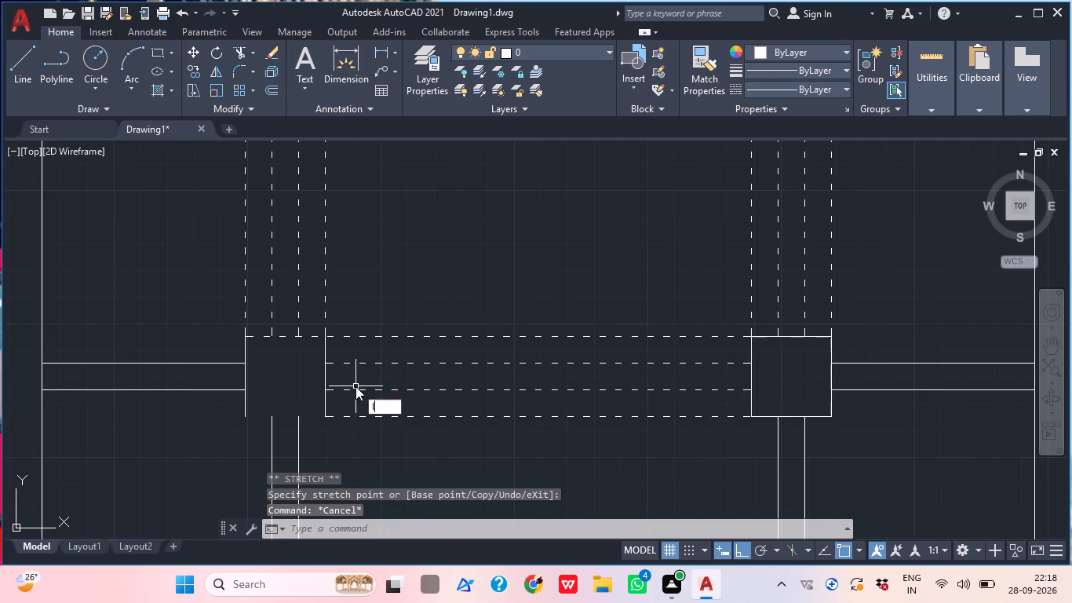
pyautogui.press('space')
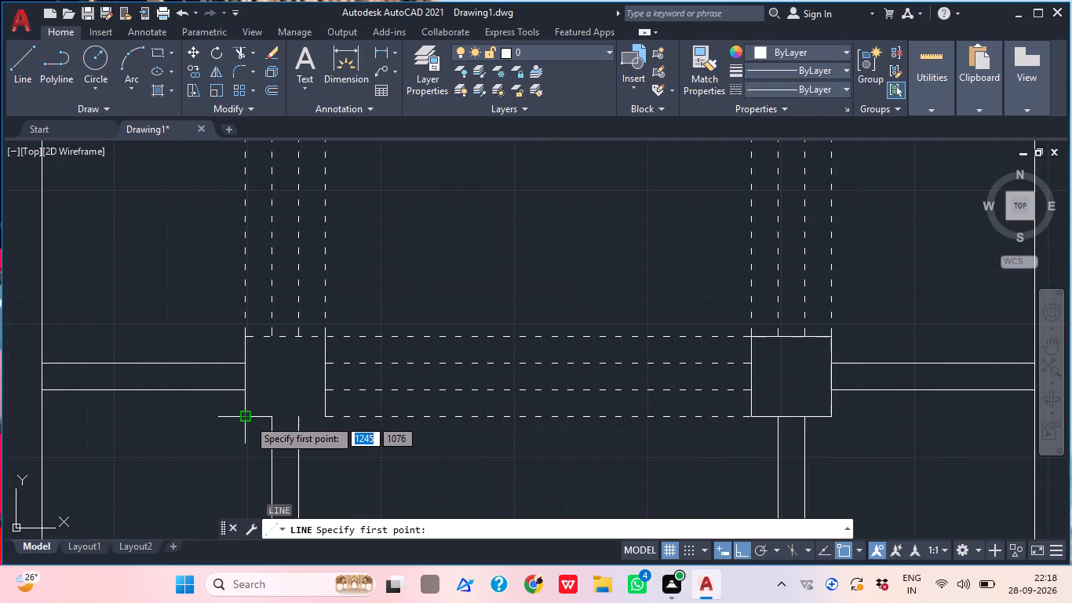
pyautogui.click(244, 418)
pyautogui.click(327, 418)
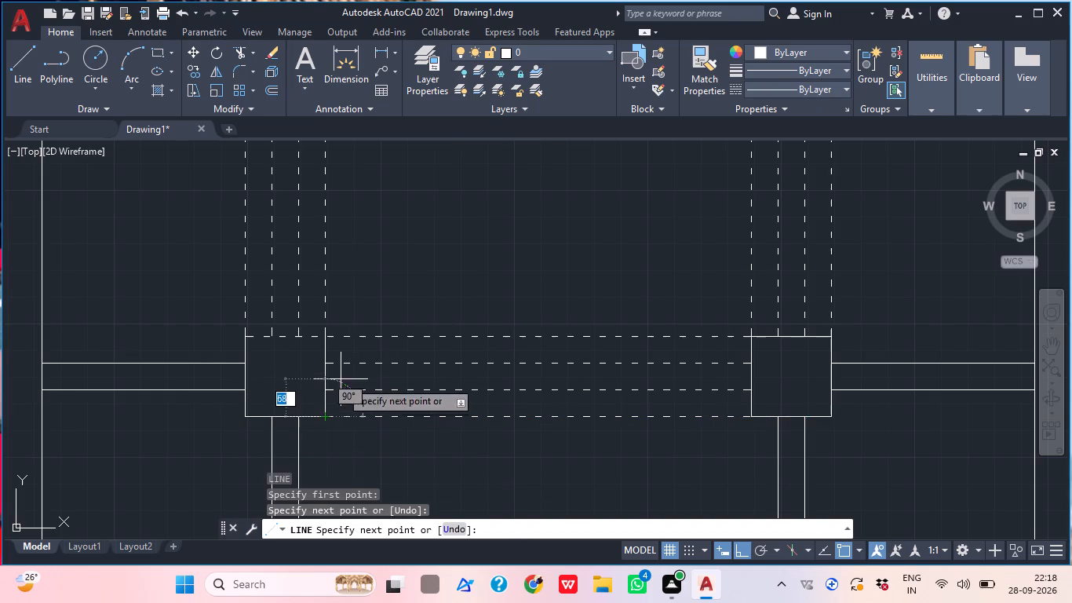
pyautogui.press('Escape')
# Shorten the innermost bottom dashed line to 800 by stretching its left end to the bottom-left corner block's inner edge.
pyautogui.moveTo(385, 342); pyautogui.dragTo(341, 371, button='middle')
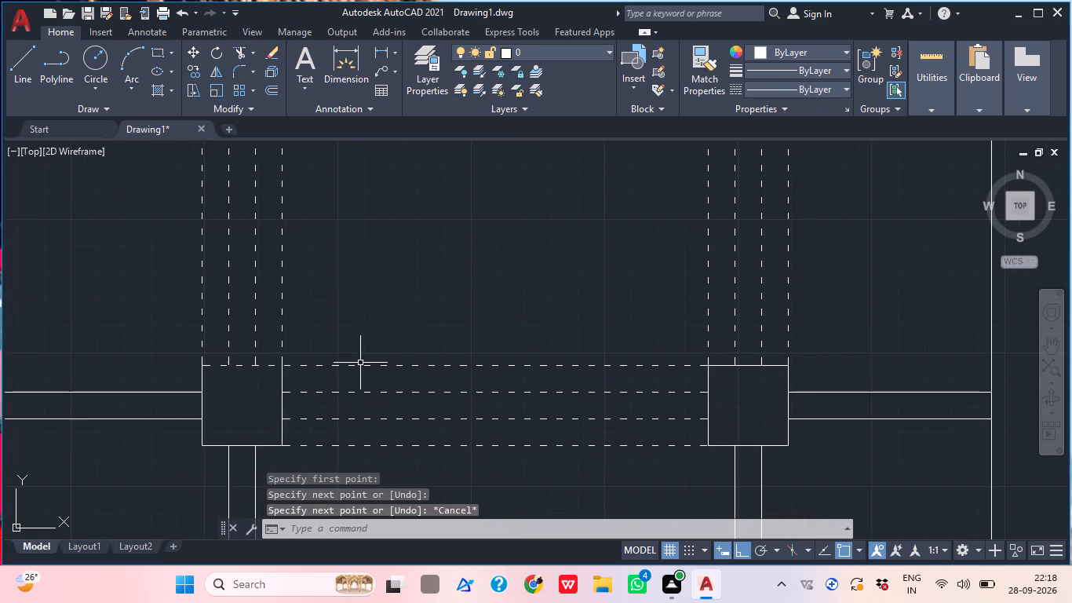
pyautogui.scroll(-3, 361, 361)
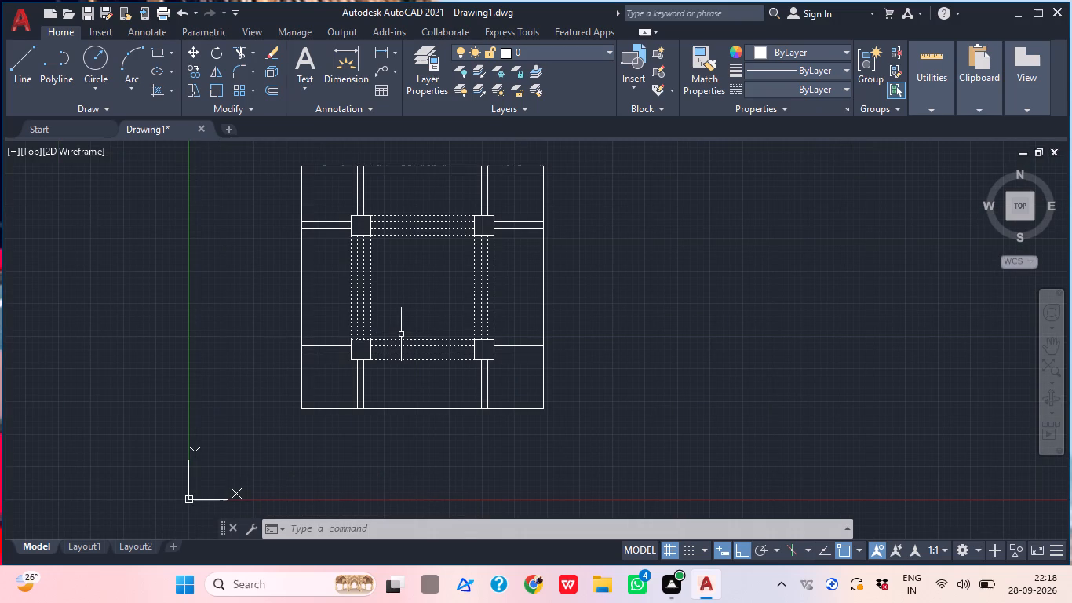
pyautogui.scroll(1, 396, 343)
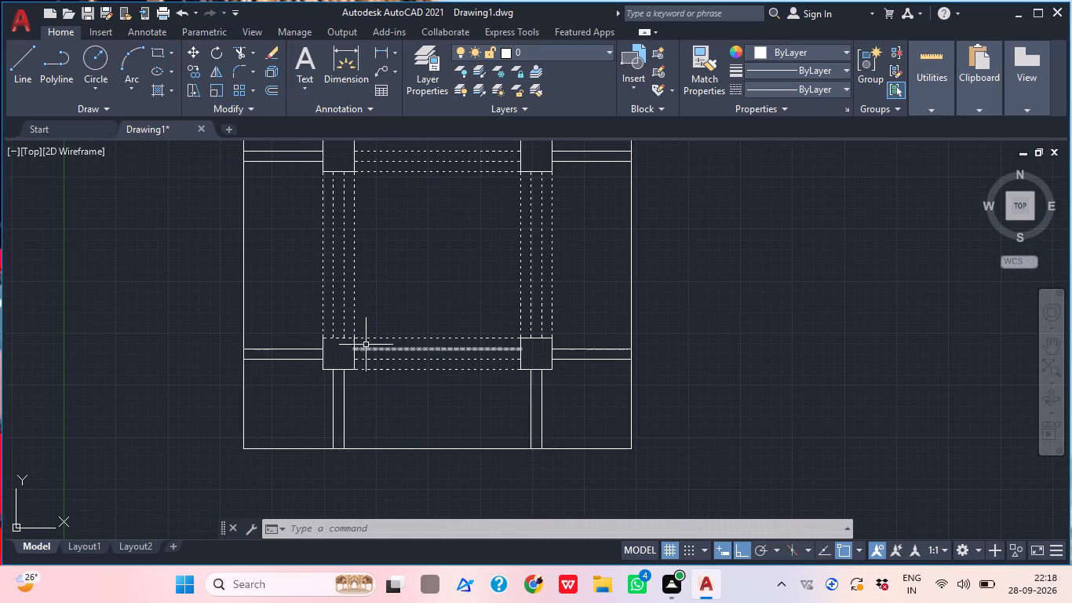
pyautogui.scroll(2, 335, 345)
pyautogui.click(408, 332)
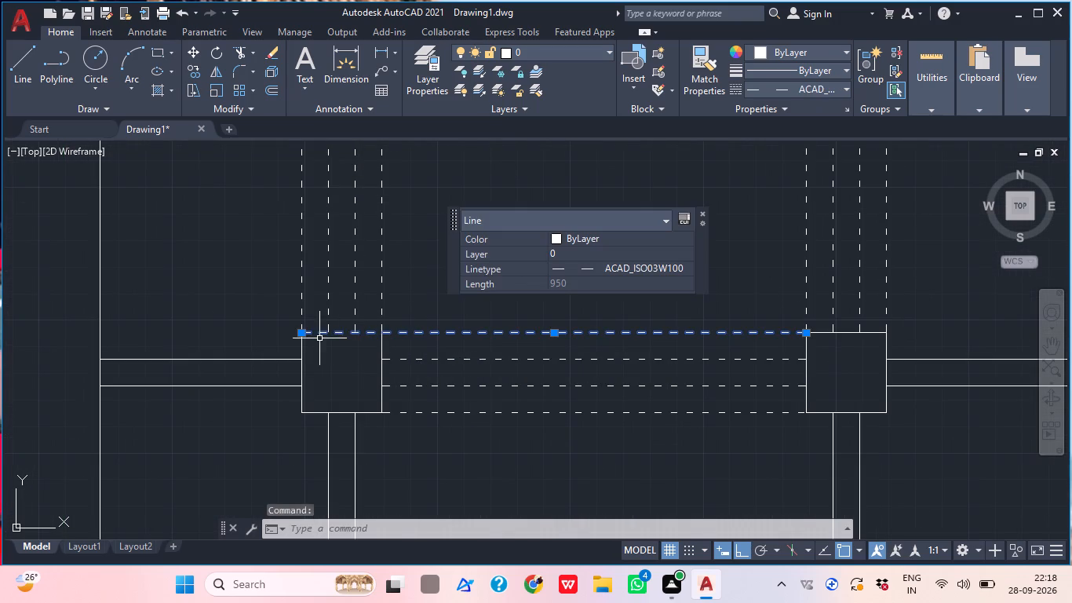
pyautogui.click(305, 335)
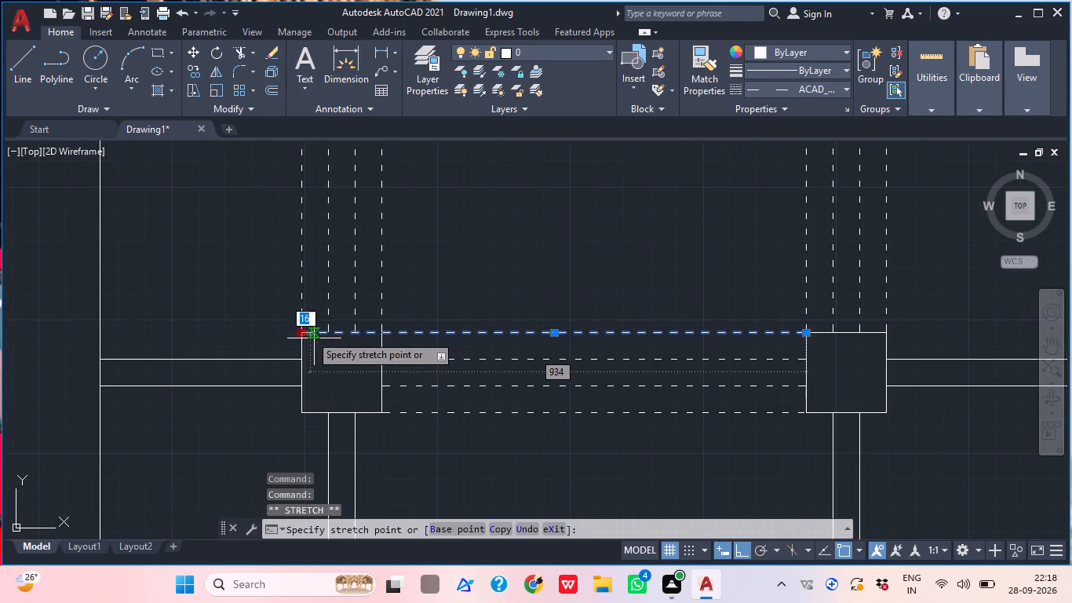
pyautogui.click(385, 334)
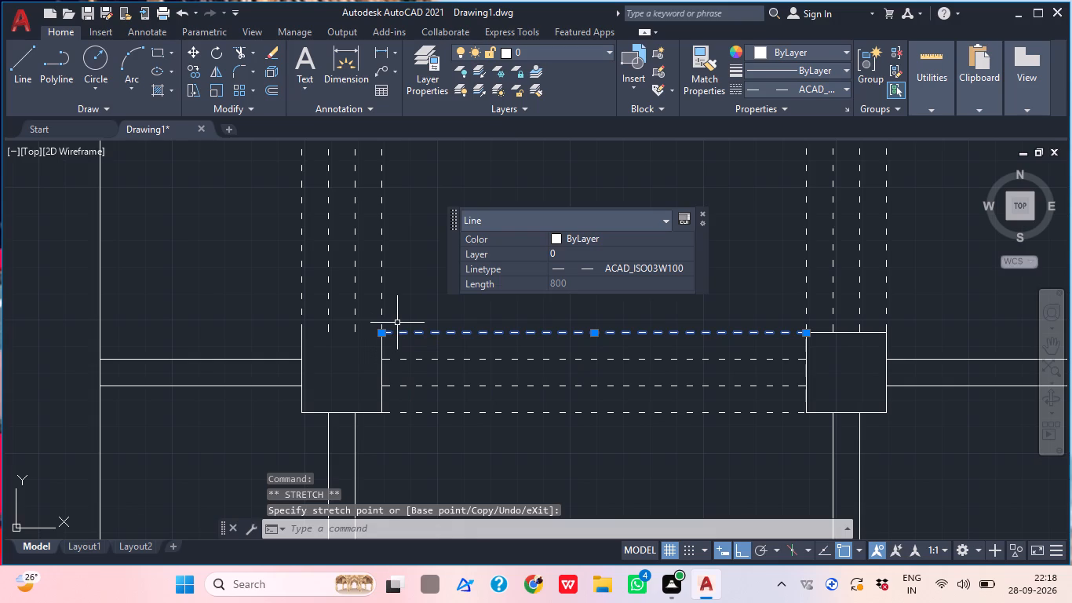
pyautogui.press('Escape')
# Draw the bottom-left corner block's top edge as a 150 solid line from its inner edge to its outer edge.
pyautogui.write('l')
pyautogui.press('space')
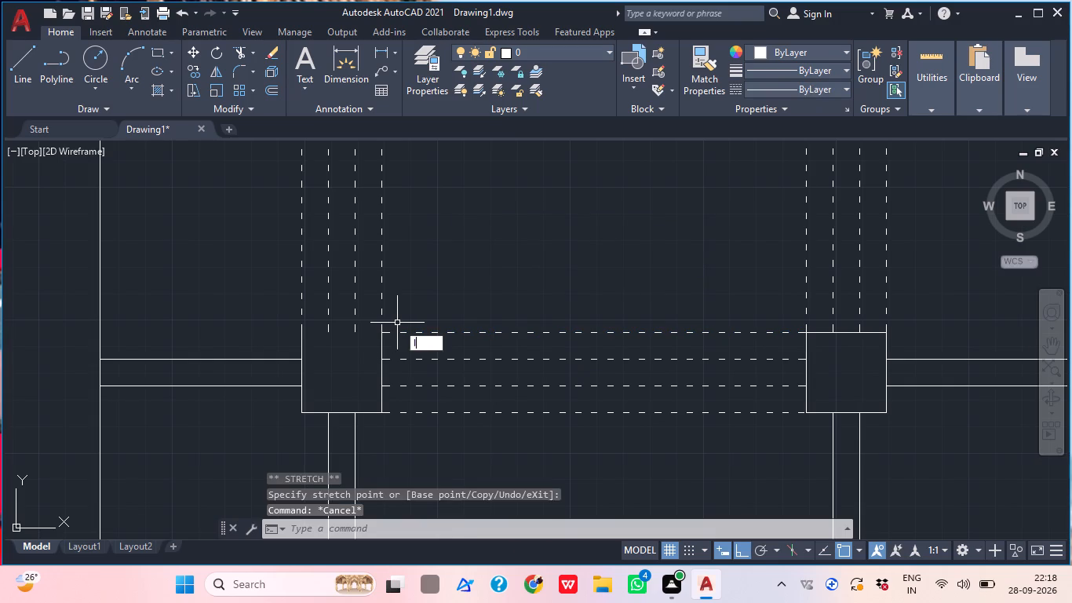
pyautogui.click(385, 337)
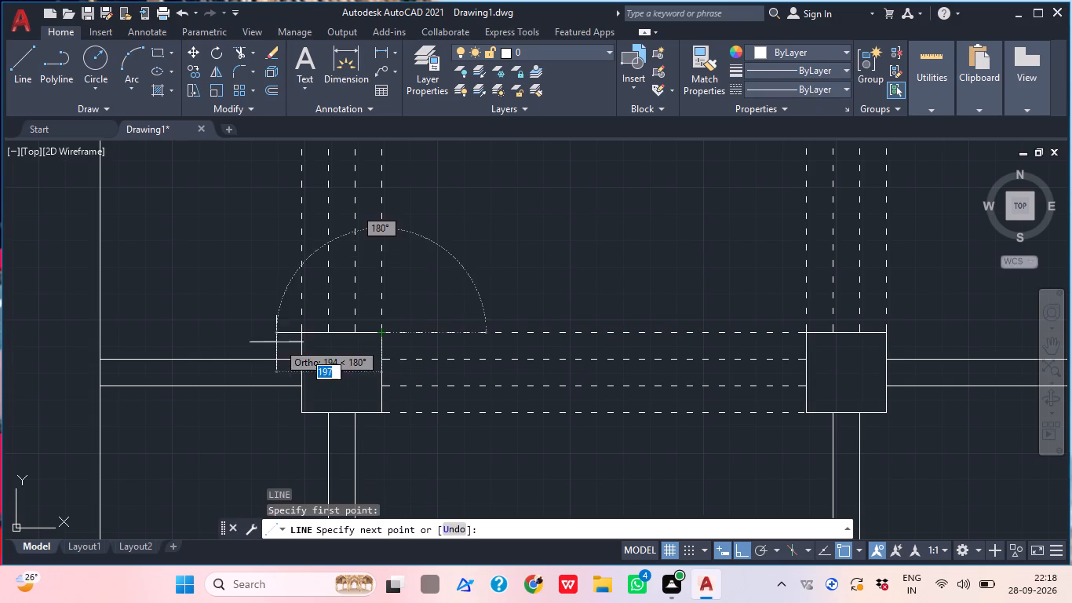
pyautogui.click(299, 337)
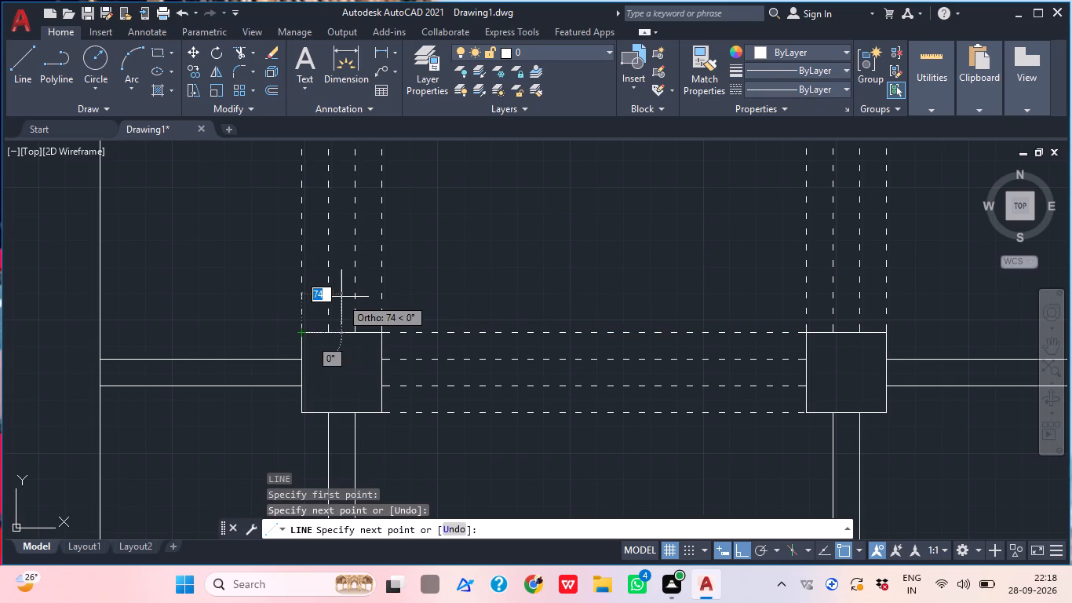
pyautogui.press('Escape')
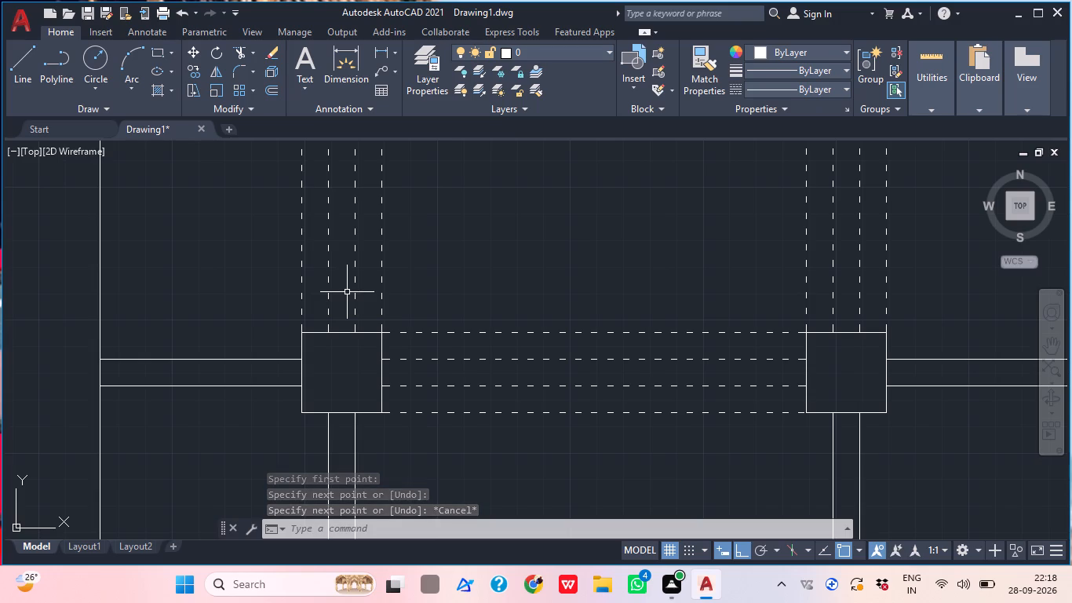
# Examine the four solid corner blocks and the dashed frame lines between them across the whole plan.
pyautogui.moveTo(442, 367); pyautogui.dragTo(372, 400, button='middle')
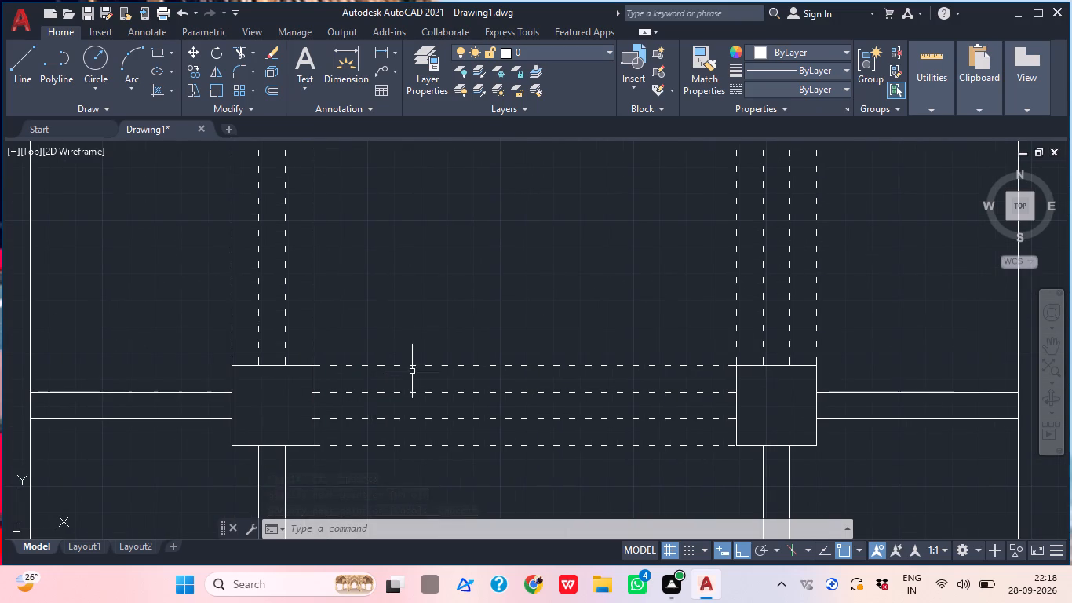
pyautogui.scroll(-2, 431, 352)
pyautogui.moveTo(447, 321); pyautogui.dragTo(367, 350, button='middle')
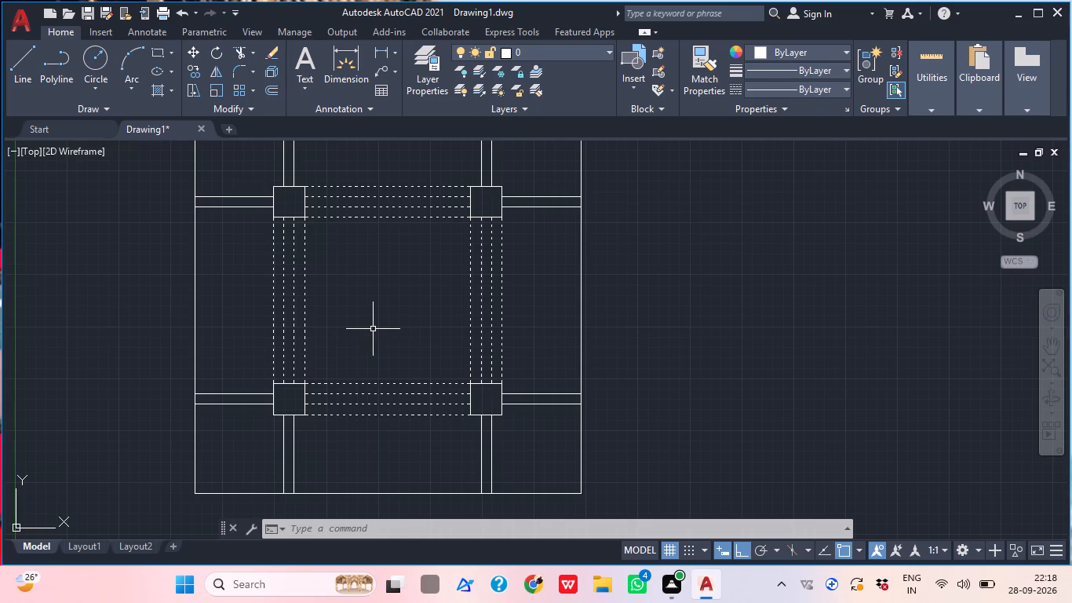
pyautogui.scroll(-1, 381, 318)
pyautogui.moveTo(386, 309); pyautogui.dragTo(364, 327, button='middle')
pyautogui.scroll(1, 305, 300)
pyautogui.moveTo(345, 272); pyautogui.dragTo(334, 297, button='middle')
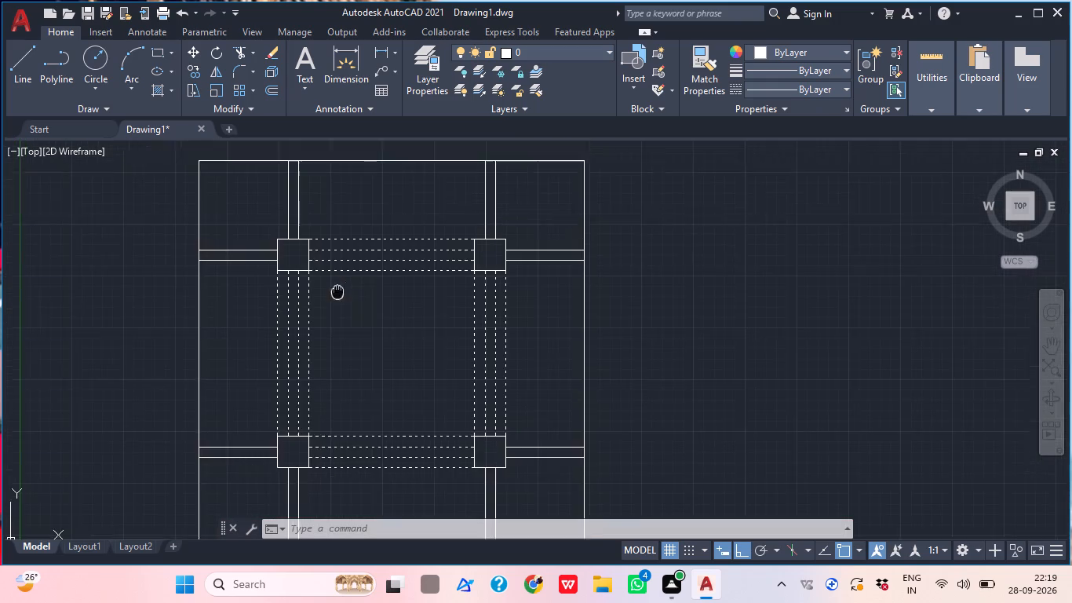
pyautogui.moveTo(334, 297); pyautogui.dragTo(320, 322, button='middle')
pyautogui.scroll(1, 297, 303)
pyautogui.moveTo(295, 303); pyautogui.dragTo(304, 320, button='middle')
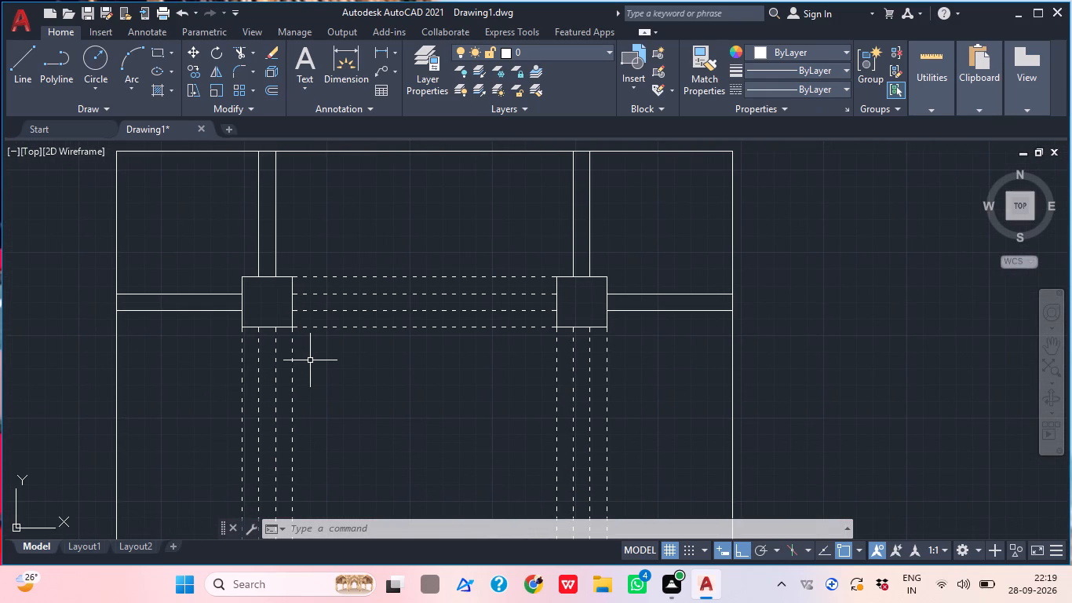
# Examine the solid corner blocks, dashed frame lines and solid connecting lines along the upper and lower parts of the plan.
pyautogui.moveTo(282, 327); pyautogui.dragTo(253, 334, button='middle')
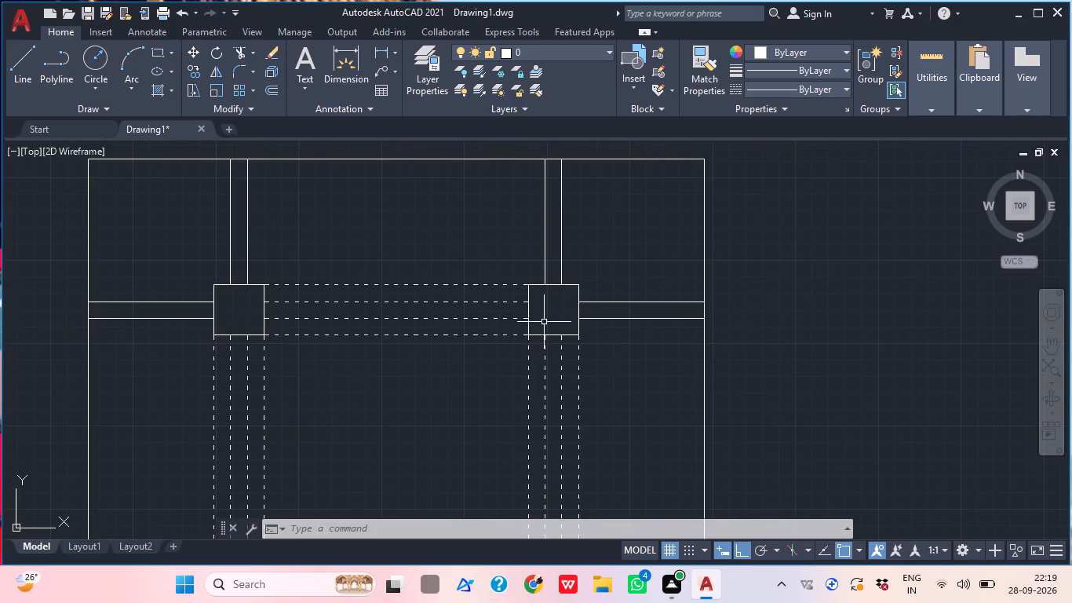
pyautogui.moveTo(544, 322); pyautogui.dragTo(512, 291, button='middle')
pyautogui.scroll(1, 513, 291)
pyautogui.scroll(-1, 545, 281)
pyautogui.moveTo(507, 336); pyautogui.dragTo(432, 187, button='middle')
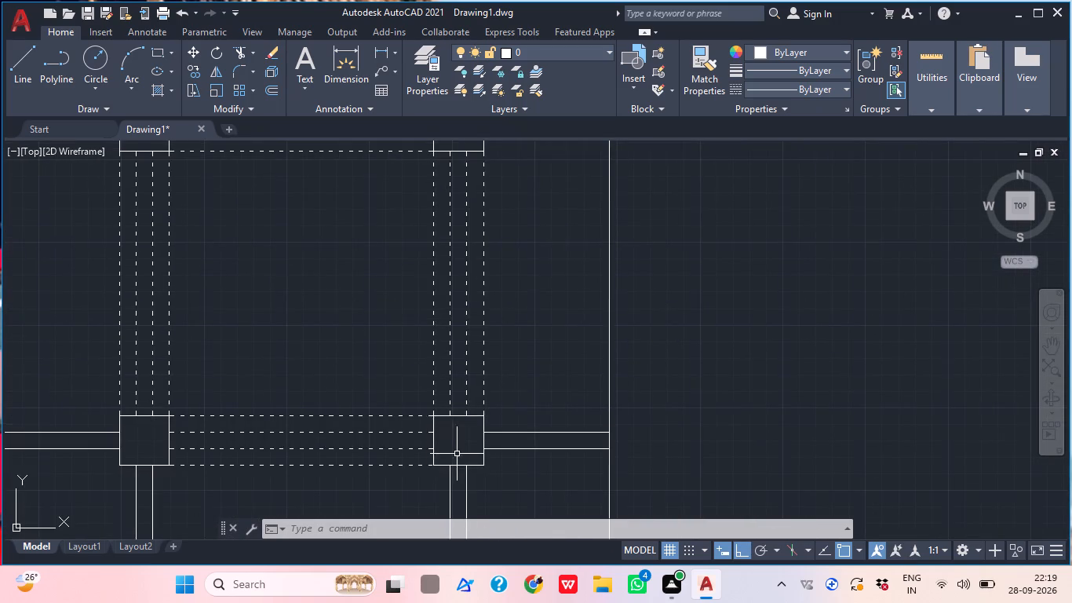
pyautogui.moveTo(455, 454); pyautogui.dragTo(488, 401, button='middle')
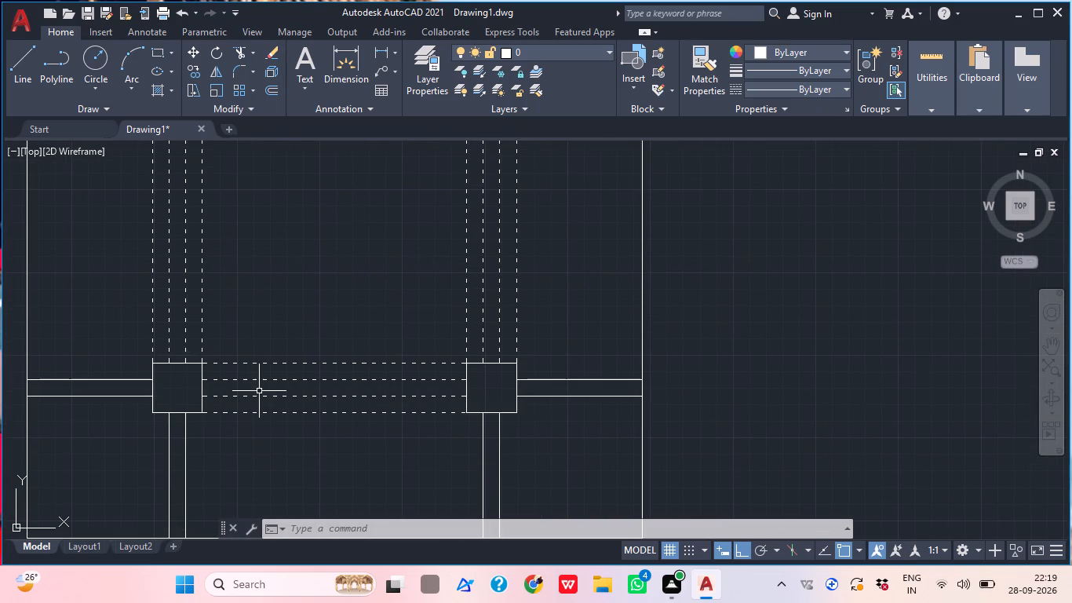
pyautogui.scroll(-1, 291, 315)
pyautogui.moveTo(291, 315); pyautogui.dragTo(301, 344, button='middle')
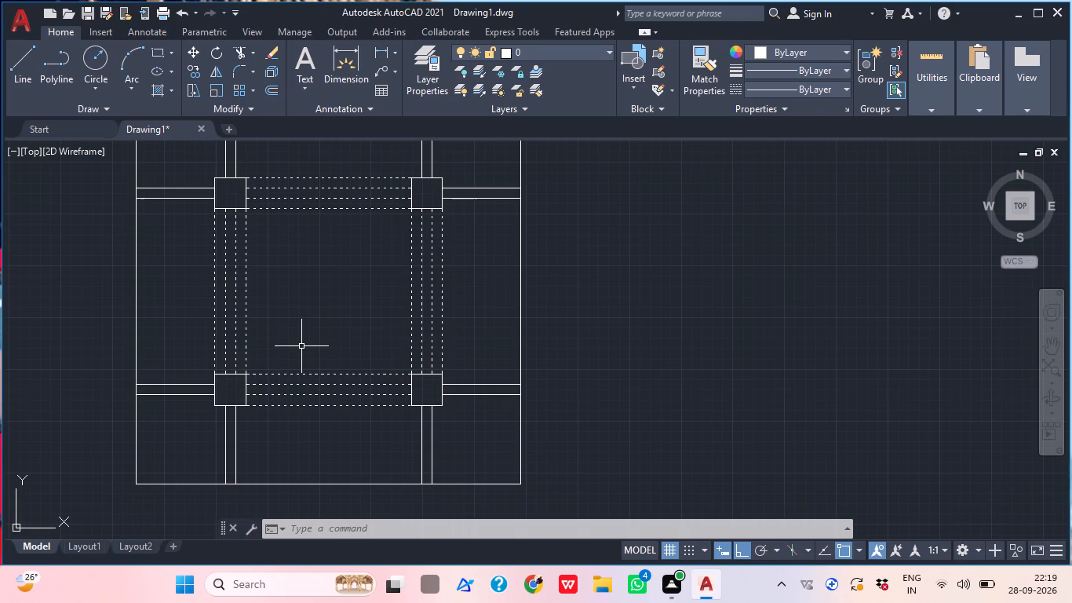
pyautogui.scroll(-1, 264, 350)
pyautogui.moveTo(264, 350); pyautogui.dragTo(285, 367, button='middle')
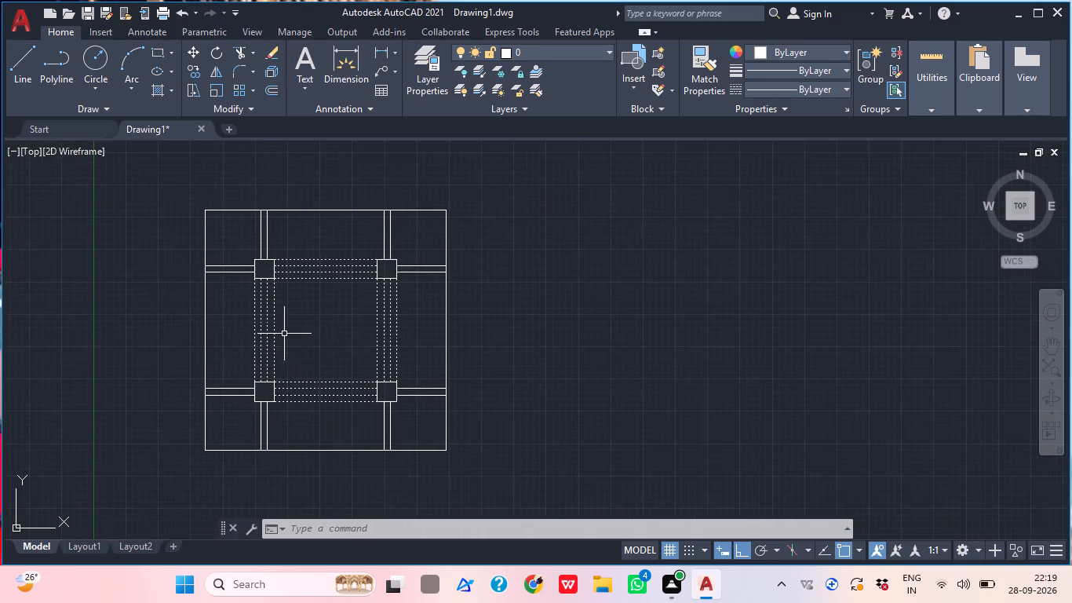
pyautogui.scroll(2, 294, 321)
pyautogui.moveTo(302, 312); pyautogui.dragTo(338, 344, button='middle')
pyautogui.moveTo(327, 304); pyautogui.dragTo(332, 347, button='middle')
pyautogui.scroll(-1, 329, 334)
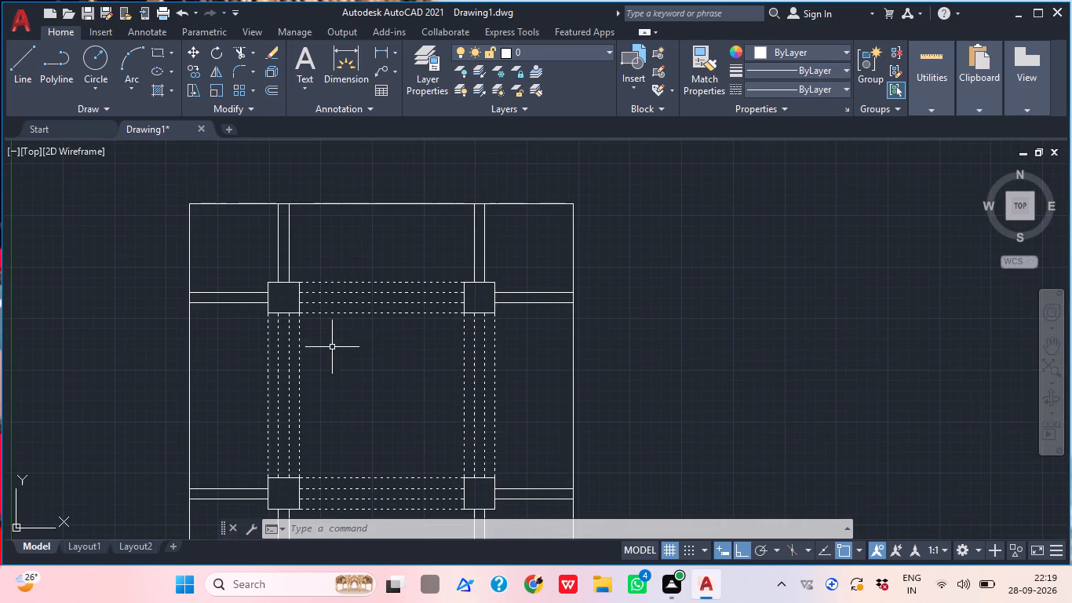
pyautogui.moveTo(336, 334); pyautogui.dragTo(335, 361, button='middle')
pyautogui.moveTo(330, 346); pyautogui.dragTo(341, 398, button='middle')
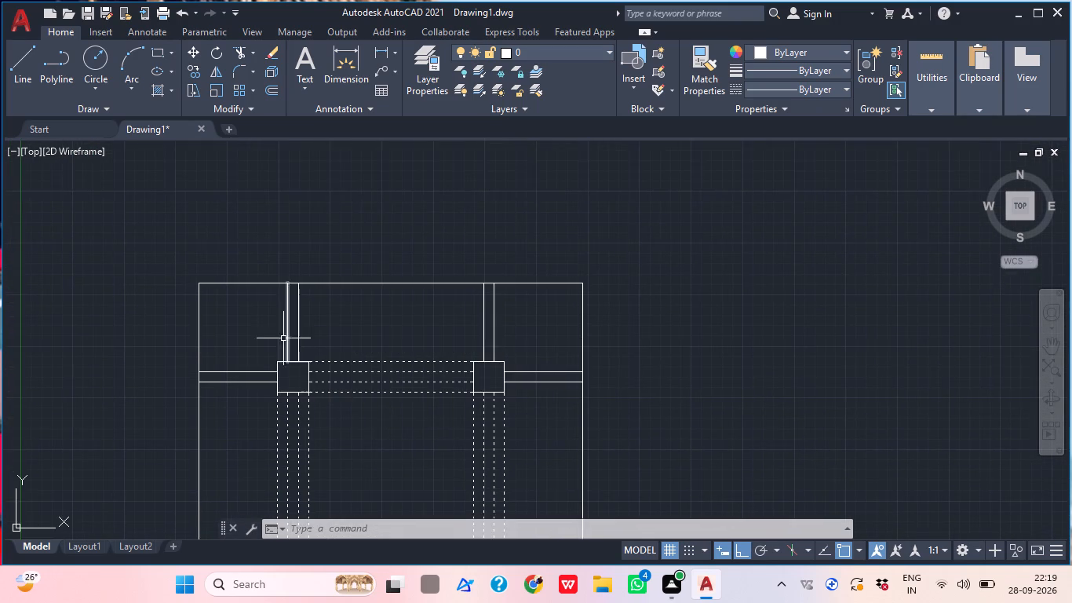
pyautogui.moveTo(280, 337); pyautogui.dragTo(308, 337, button='middle')
pyautogui.scroll(1, 319, 329)
pyautogui.middleClick(361, 319)
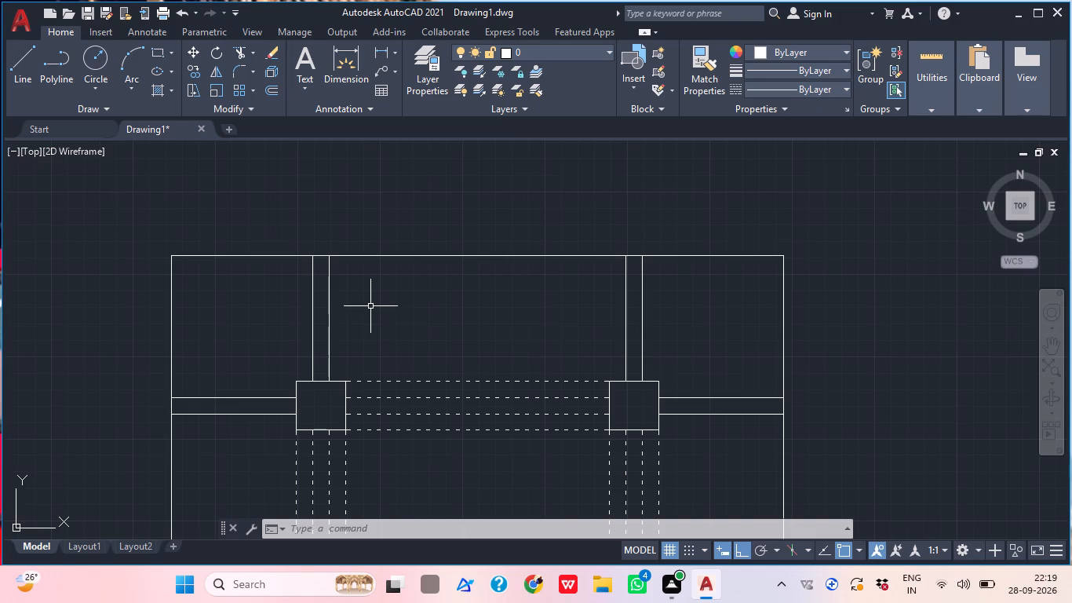
pyautogui.moveTo(352, 344); pyautogui.dragTo(328, 289, button='middle')
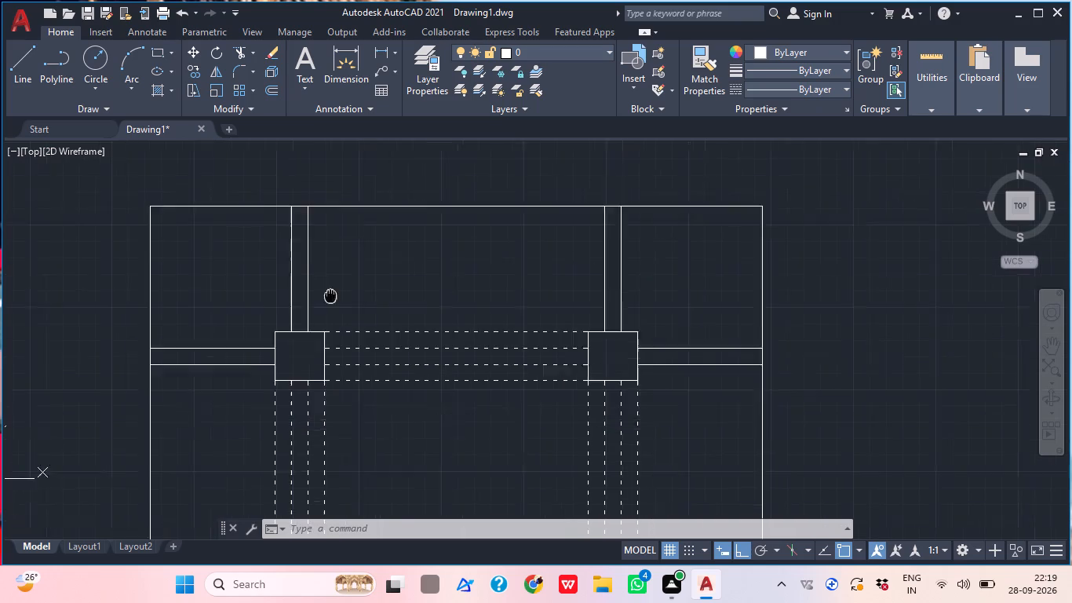
pyautogui.moveTo(328, 289); pyautogui.dragTo(319, 283, button='middle')
pyautogui.moveTo(403, 479); pyautogui.dragTo(358, 383, button='middle')
pyautogui.moveTo(317, 396); pyautogui.dragTo(363, 323, button='middle')
pyautogui.scroll(-1, 363, 323)
pyautogui.moveTo(290, 433); pyautogui.dragTo(312, 388, button='middle')
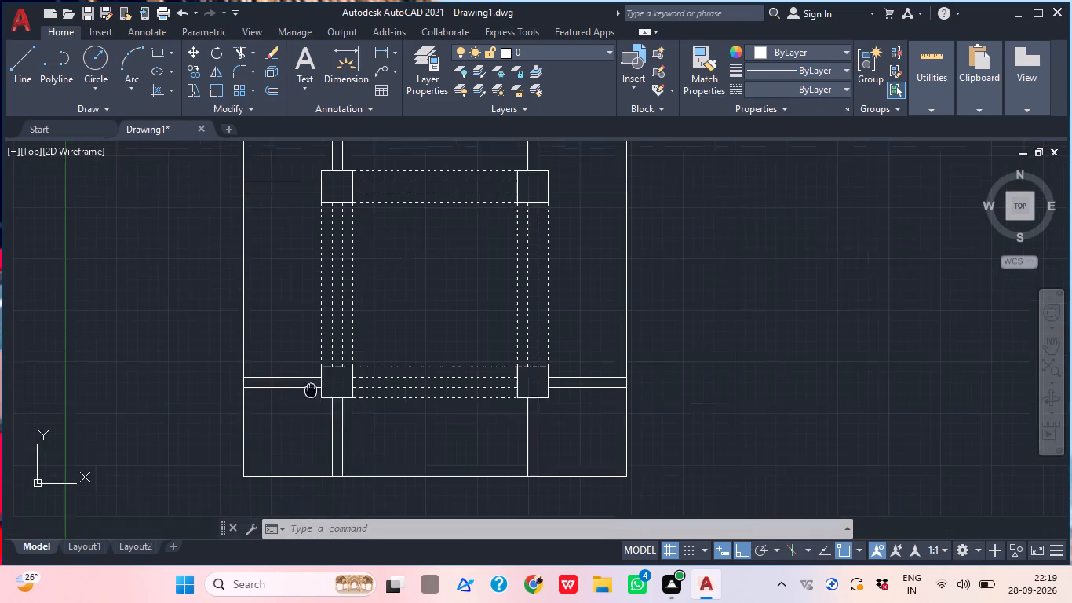
pyautogui.moveTo(312, 388); pyautogui.dragTo(314, 382, button='middle')
pyautogui.scroll(2, 332, 382)
pyautogui.moveTo(354, 378); pyautogui.dragTo(335, 372, button='middle')
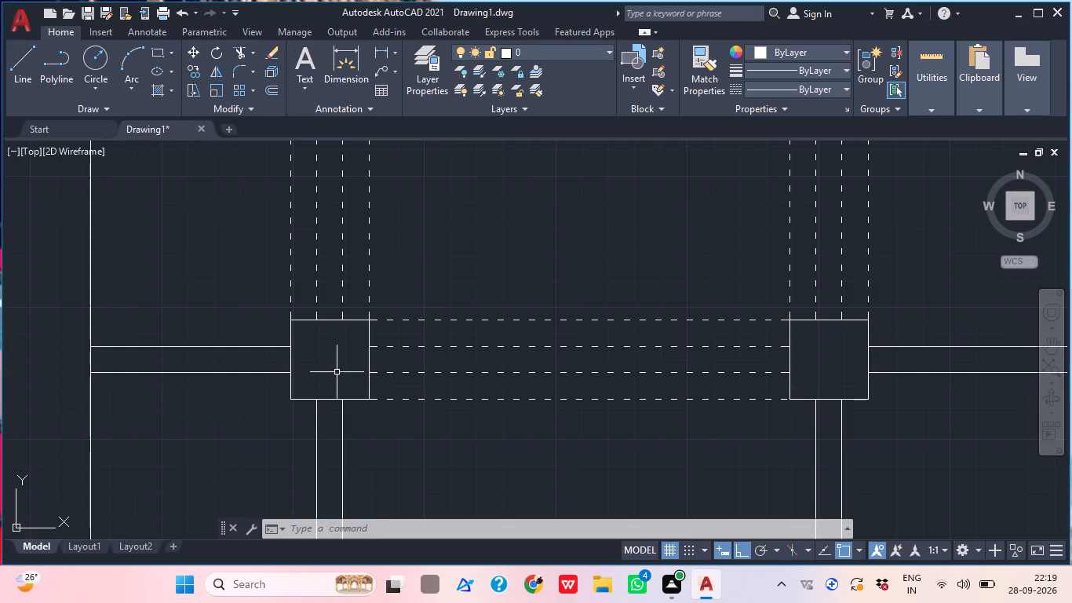
pyautogui.moveTo(364, 370); pyautogui.dragTo(338, 387, button='middle')
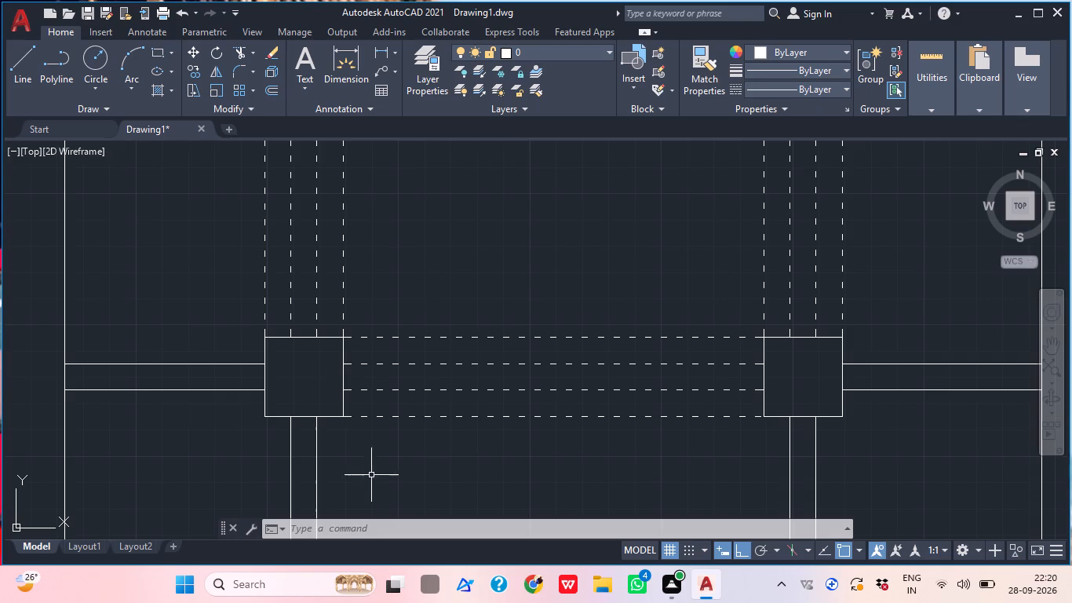
pyautogui.moveTo(374, 462); pyautogui.dragTo(345, 473, button='middle')
pyautogui.scroll(-2, 350, 462)
pyautogui.moveTo(396, 432); pyautogui.dragTo(388, 417, button='middle')
pyautogui.scroll(-2, 432, 395)
pyautogui.middleClick(387, 389)
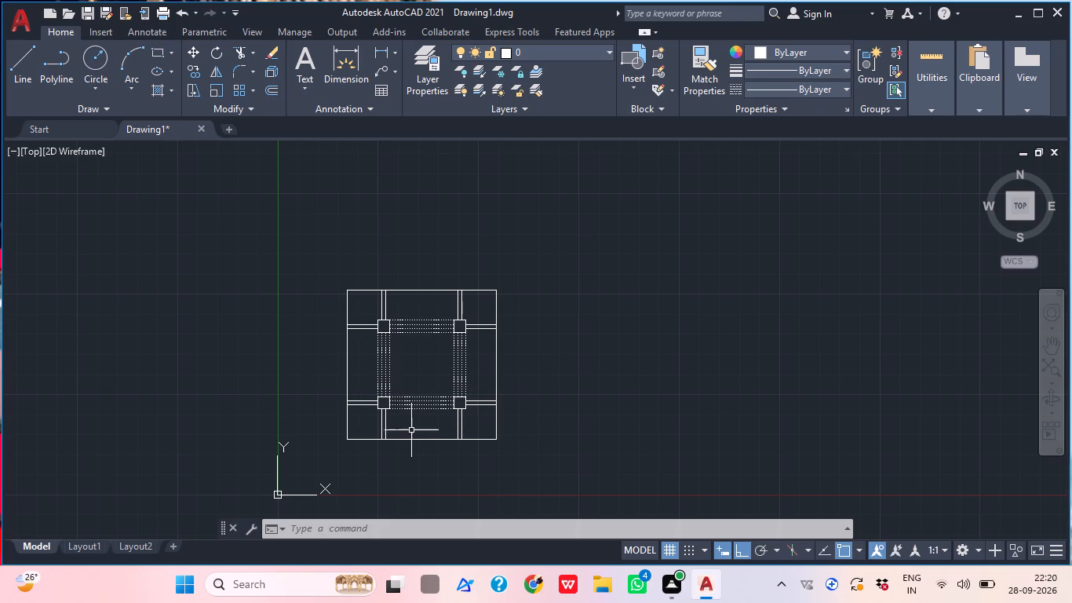
pyautogui.moveTo(410, 430); pyautogui.dragTo(394, 418, button='middle')
pyautogui.scroll(2, 381, 409)
pyautogui.middleClick(374, 415)
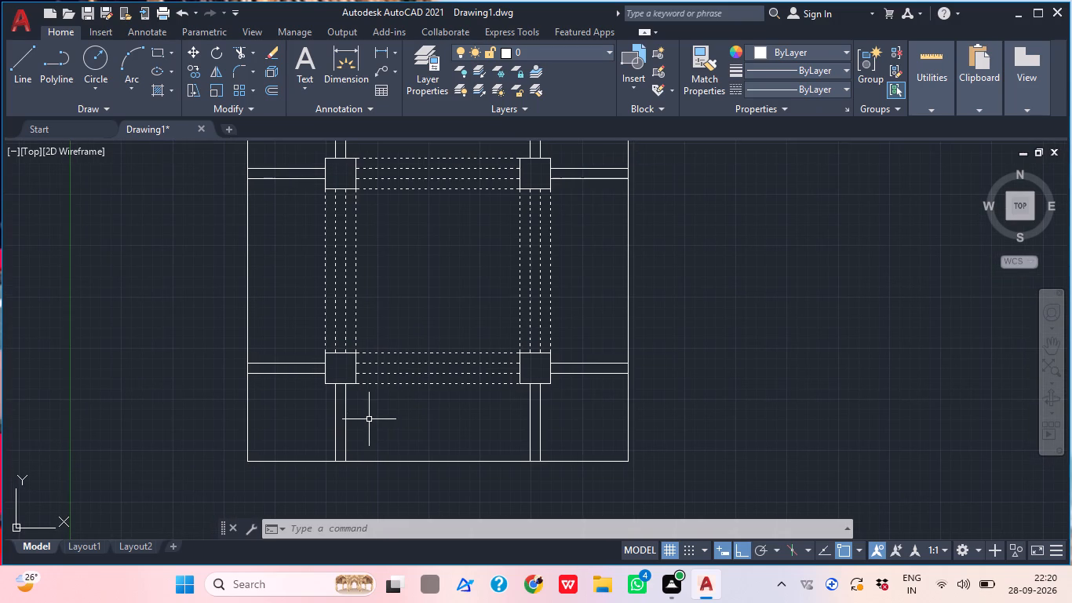
pyautogui.moveTo(363, 412); pyautogui.dragTo(347, 412, button='middle')
pyautogui.scroll(1, 347, 411)
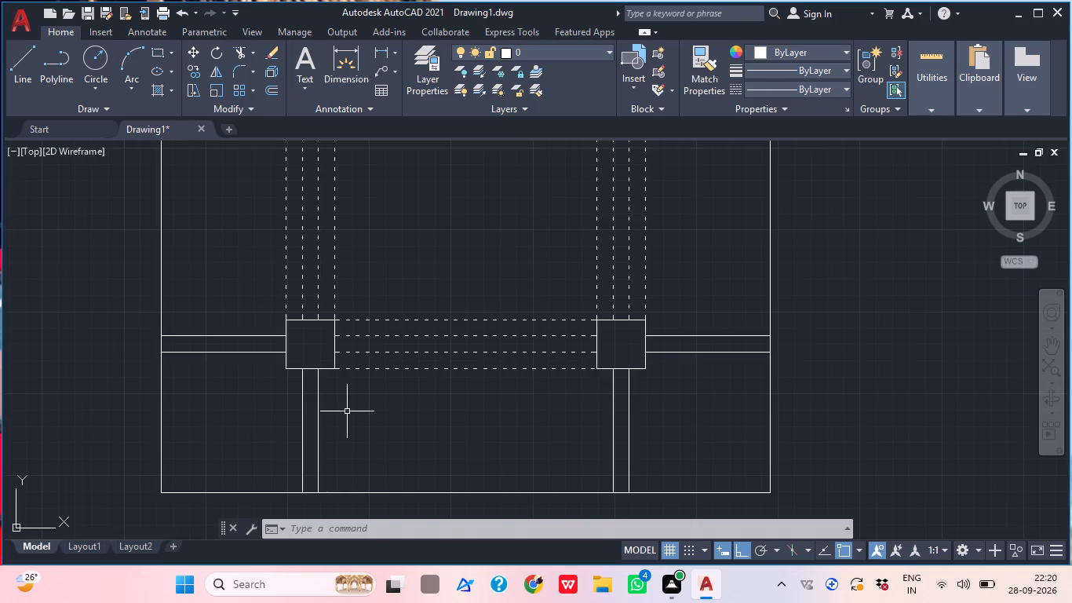
pyautogui.moveTo(347, 411); pyautogui.dragTo(330, 412, button='middle')
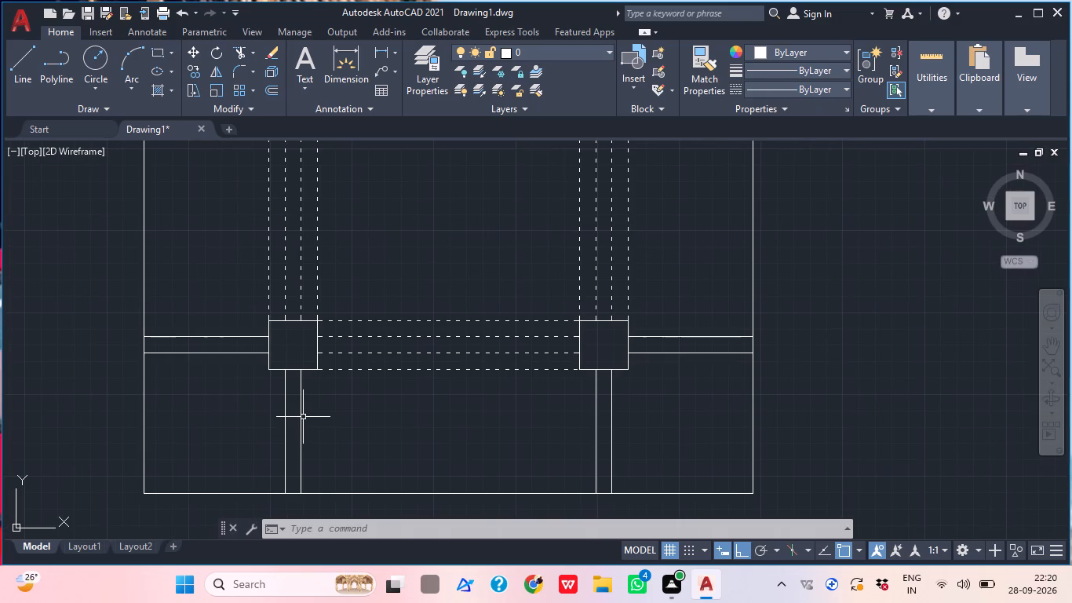
# Inspect the properties of the inner solid connecting lines below the bottom-left corner block and above the top-left corner block.
pyautogui.click(303, 417)
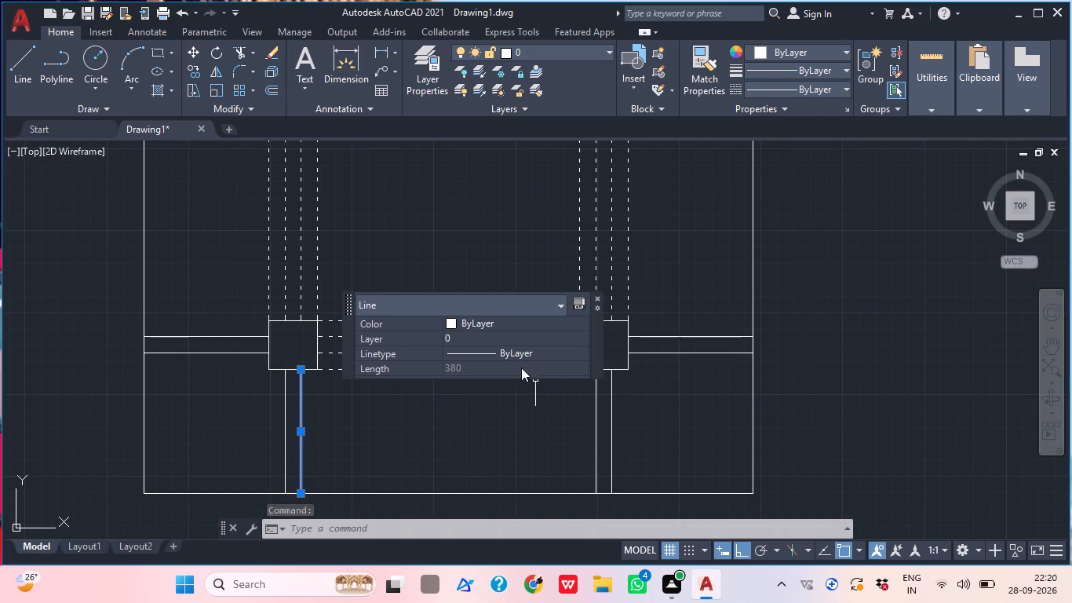
pyautogui.click(409, 203)
pyautogui.click(455, 250)
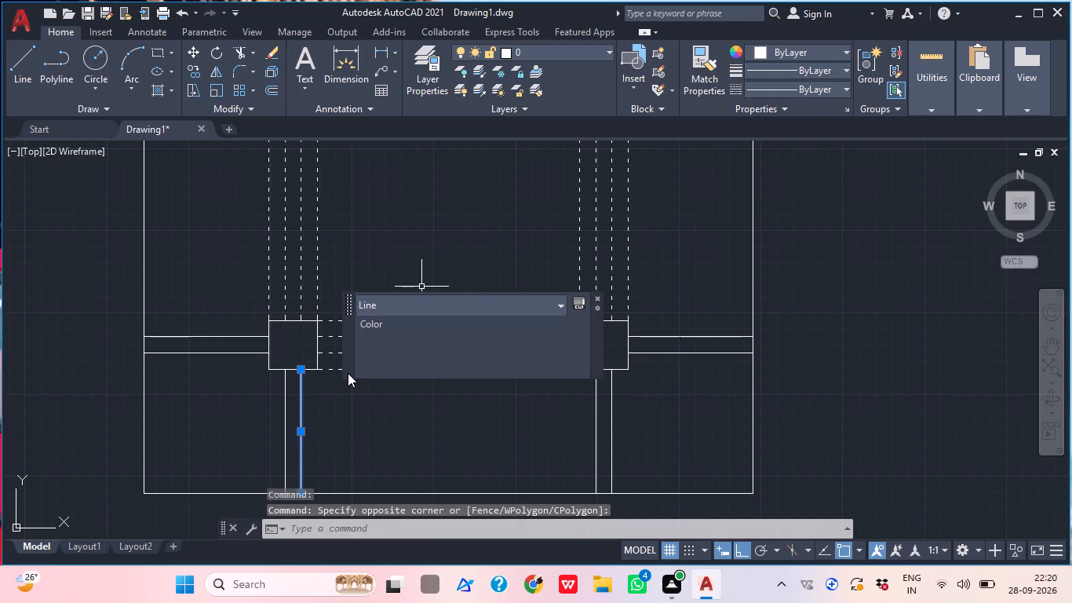
pyautogui.press('Escape')
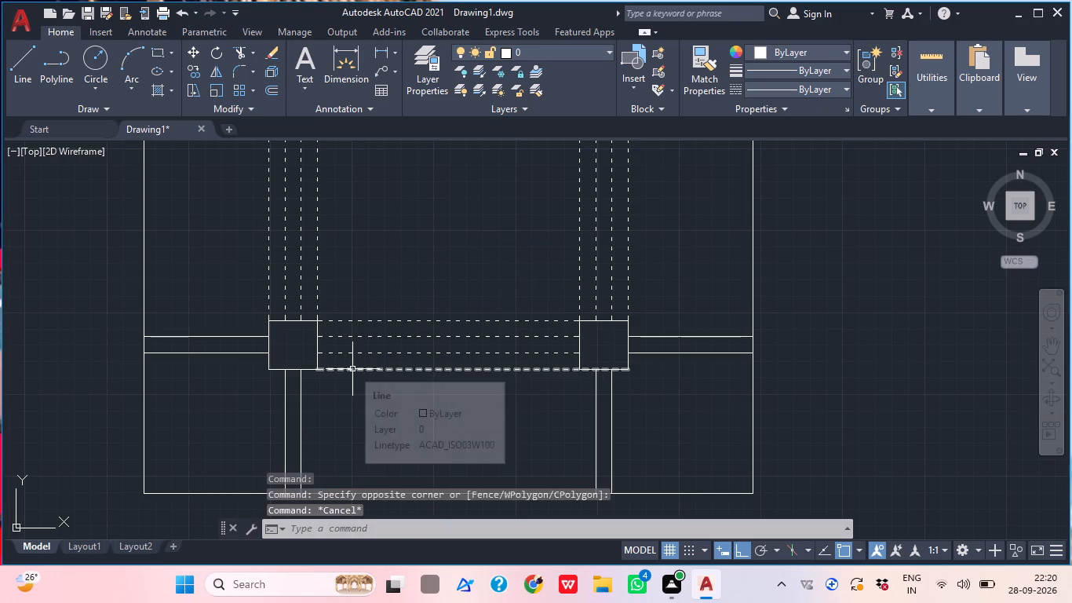
pyautogui.moveTo(383, 263); pyautogui.dragTo(369, 309, button='middle')
pyautogui.scroll(-1, 376, 301)
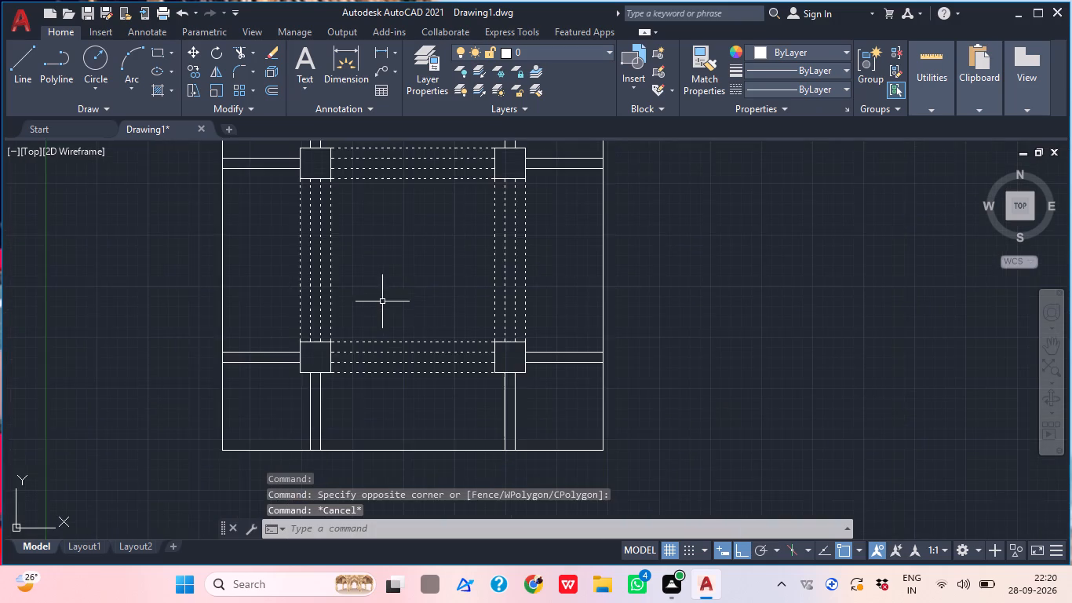
pyautogui.moveTo(402, 311); pyautogui.dragTo(387, 345, button='middle')
pyautogui.scroll(-1, 420, 289)
pyautogui.moveTo(415, 299); pyautogui.dragTo(394, 371, button='middle')
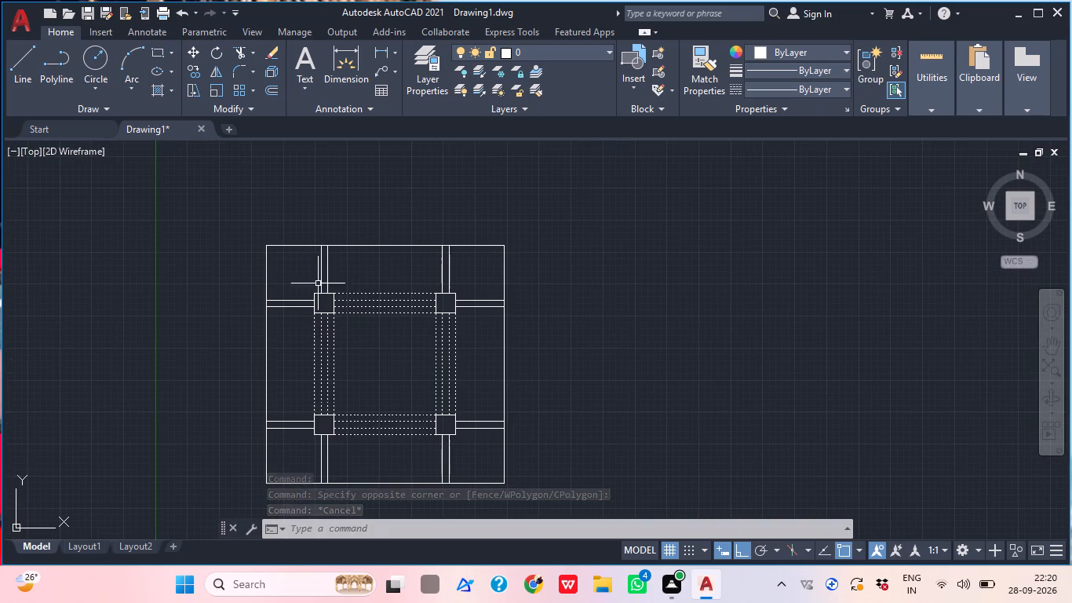
pyautogui.scroll(2, 337, 267)
pyautogui.click(308, 294)
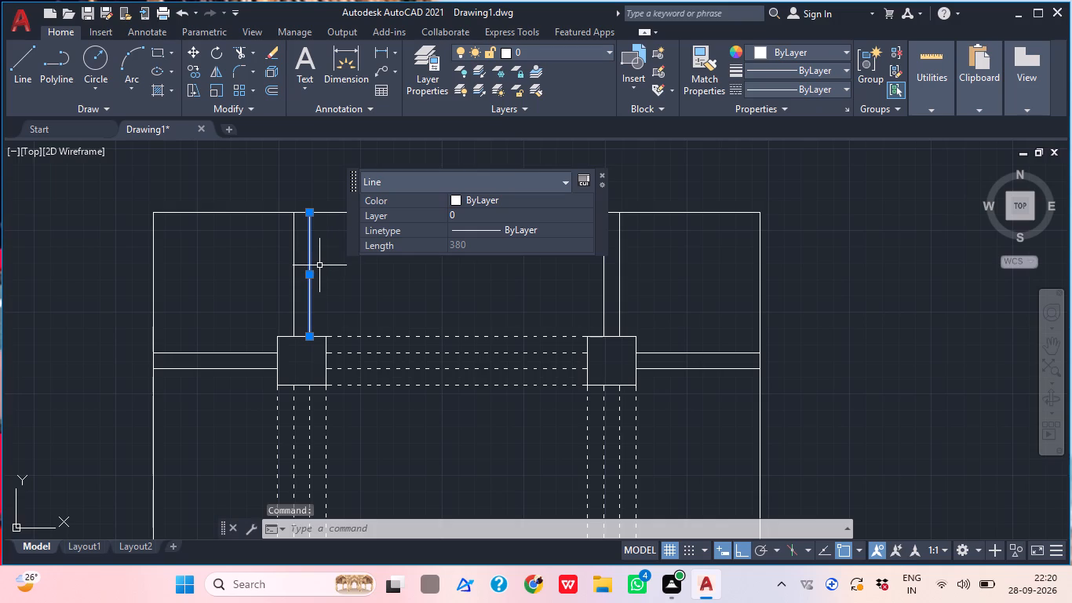
pyautogui.press('Escape')
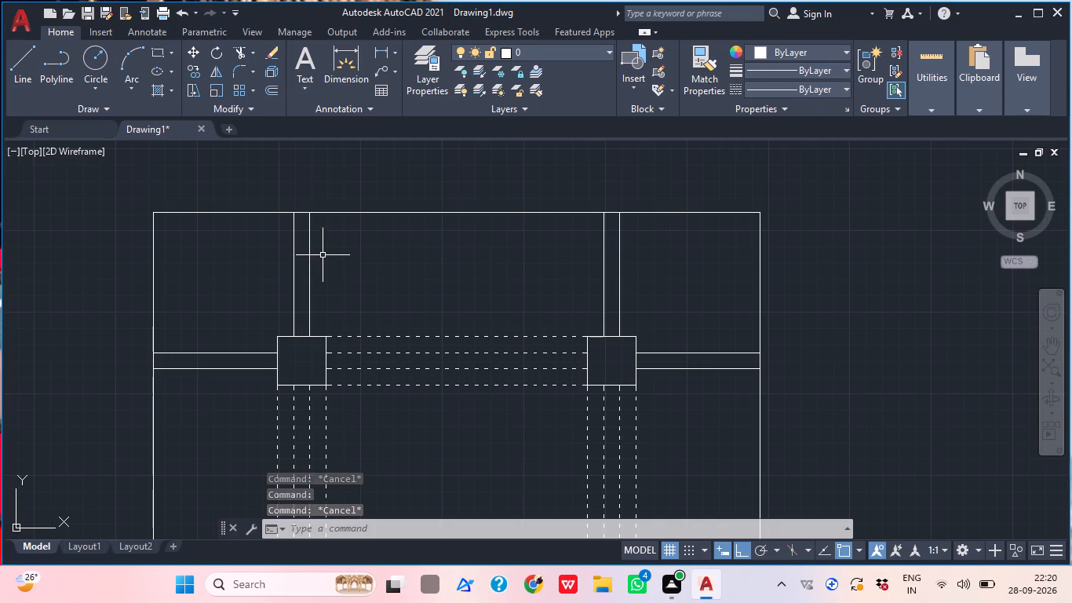
# Offset the outer square's top and right edges 80 inward.
pyautogui.moveTo(431, 261); pyautogui.dragTo(426, 284, button='middle')
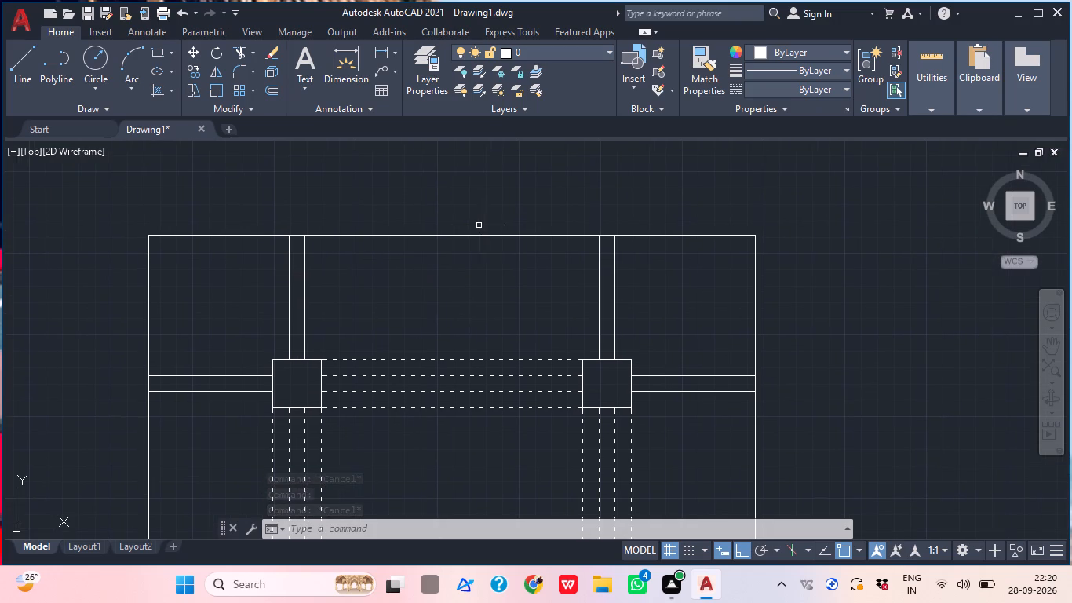
pyautogui.press('o')
pyautogui.press('Return')
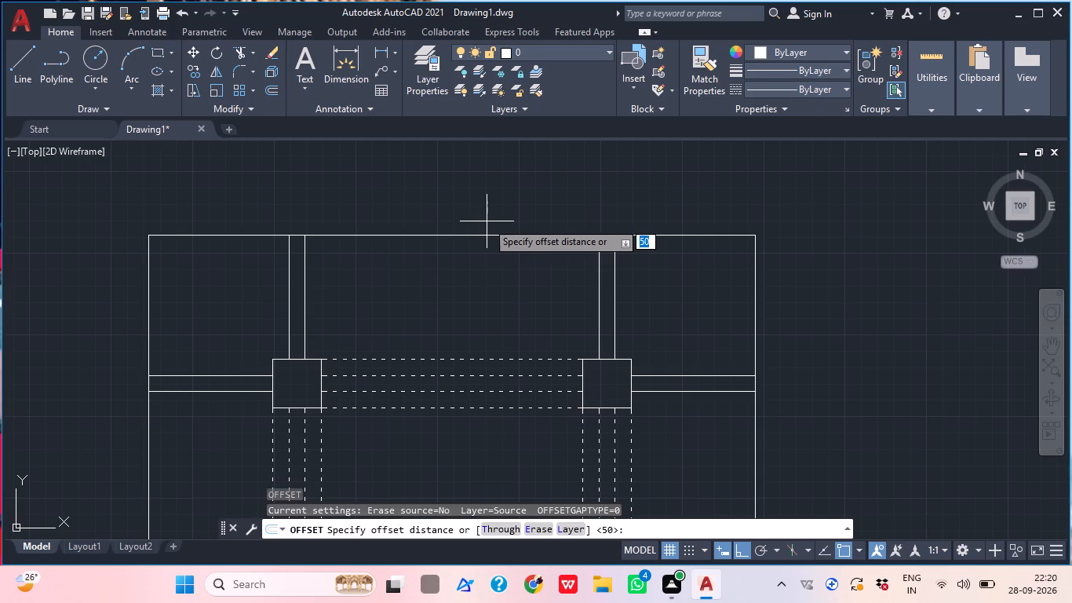
pyautogui.press('8')
pyautogui.press('0')
pyautogui.press('Return')
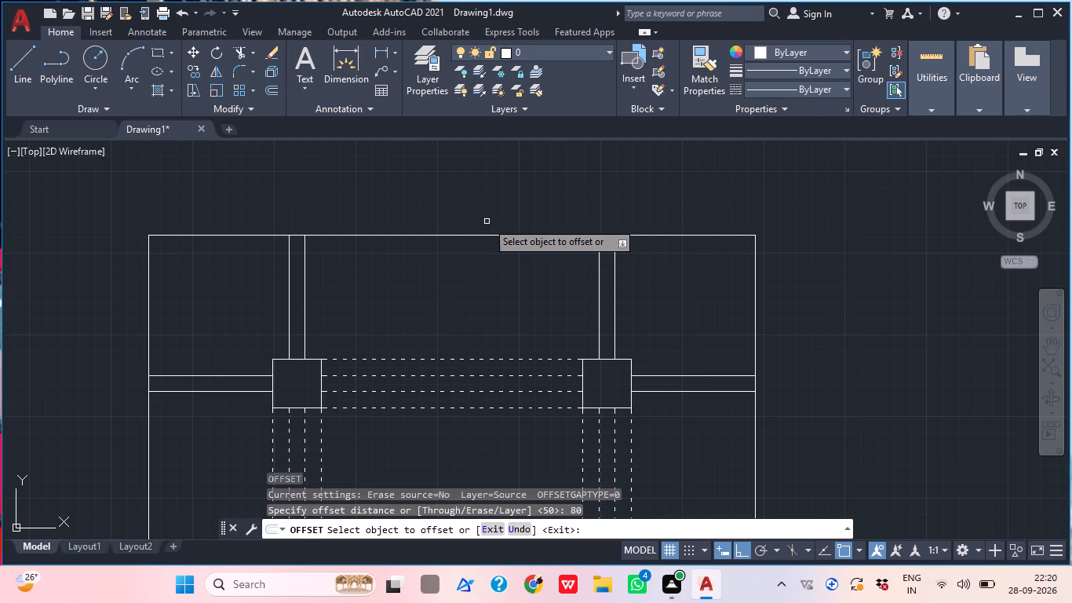
pyautogui.click(501, 237)
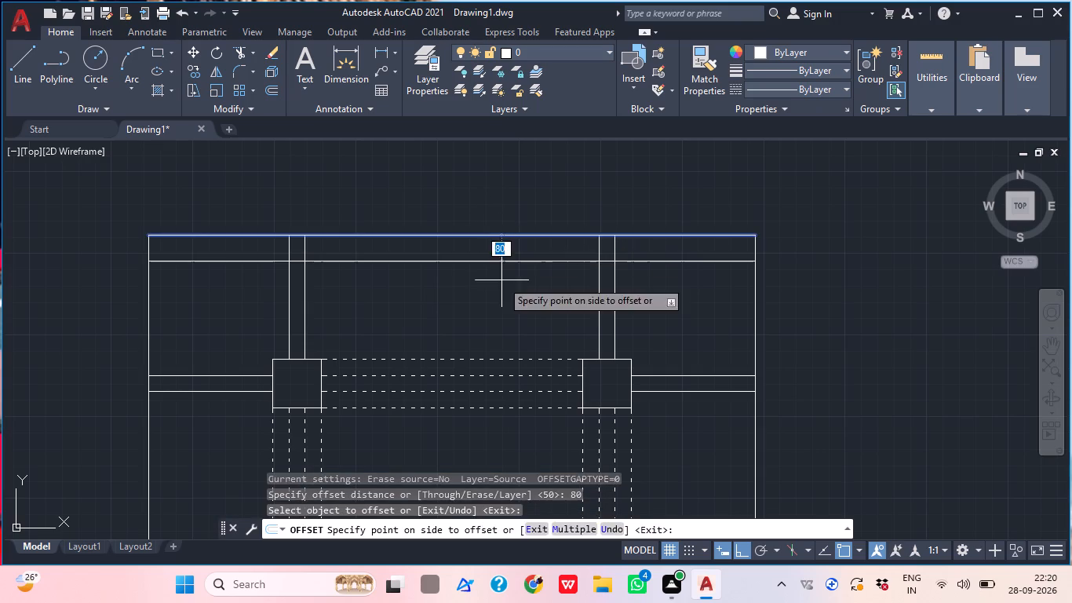
pyautogui.click(501, 280)
pyautogui.moveTo(815, 394); pyautogui.dragTo(738, 247, button='middle')
pyautogui.scroll(-1, 815, 394)
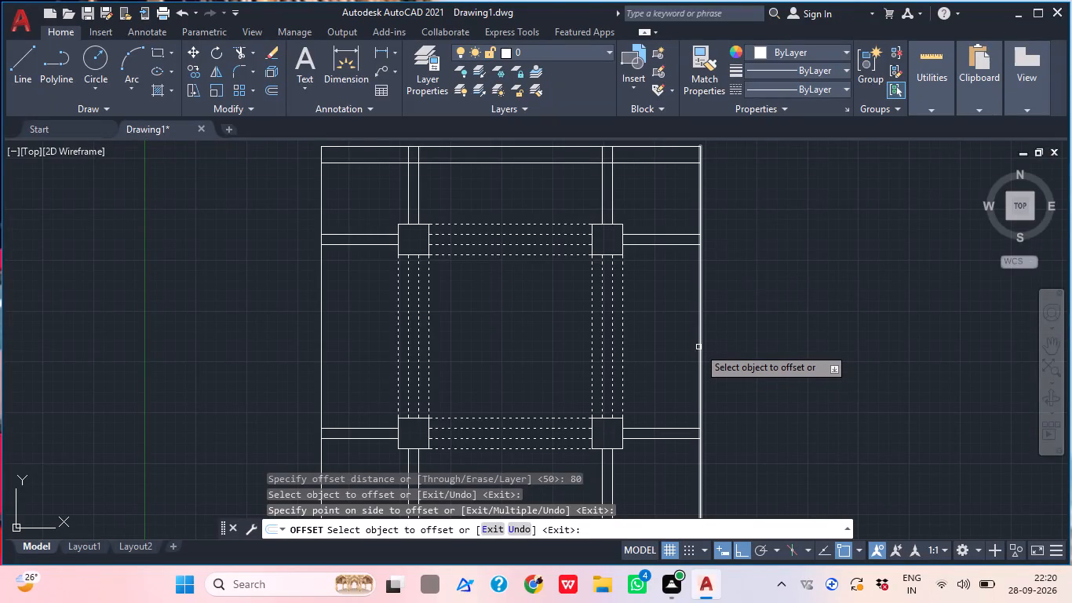
pyautogui.click(698, 347)
pyautogui.click(641, 354)
# Offset the outer square's bottom and left edges inward by the same 80 distance.
pyautogui.moveTo(677, 355); pyautogui.dragTo(663, 192, button='middle')
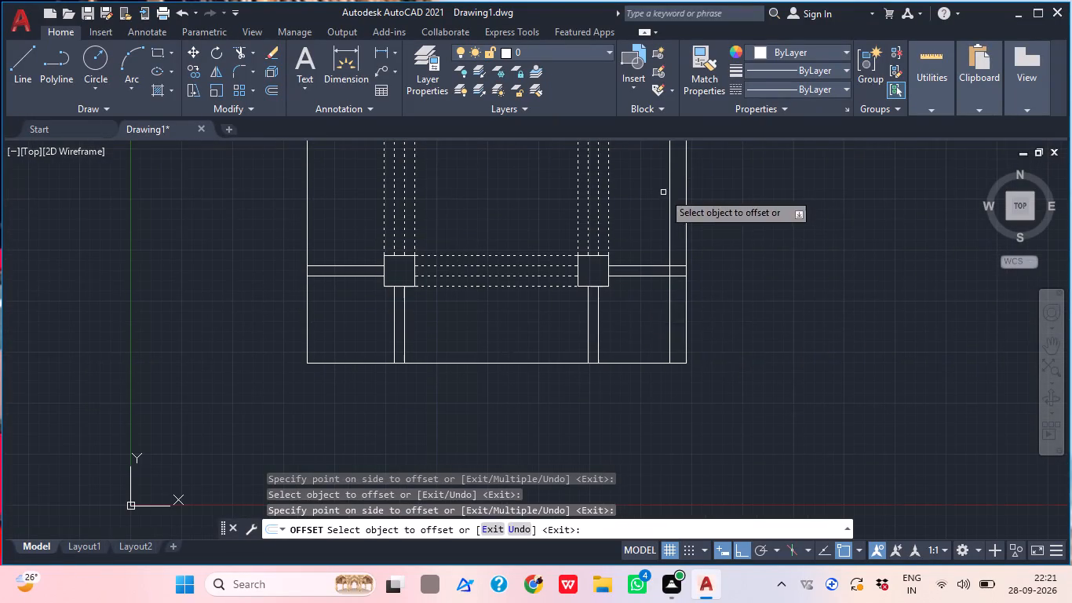
pyautogui.click(583, 363)
pyautogui.click(577, 343)
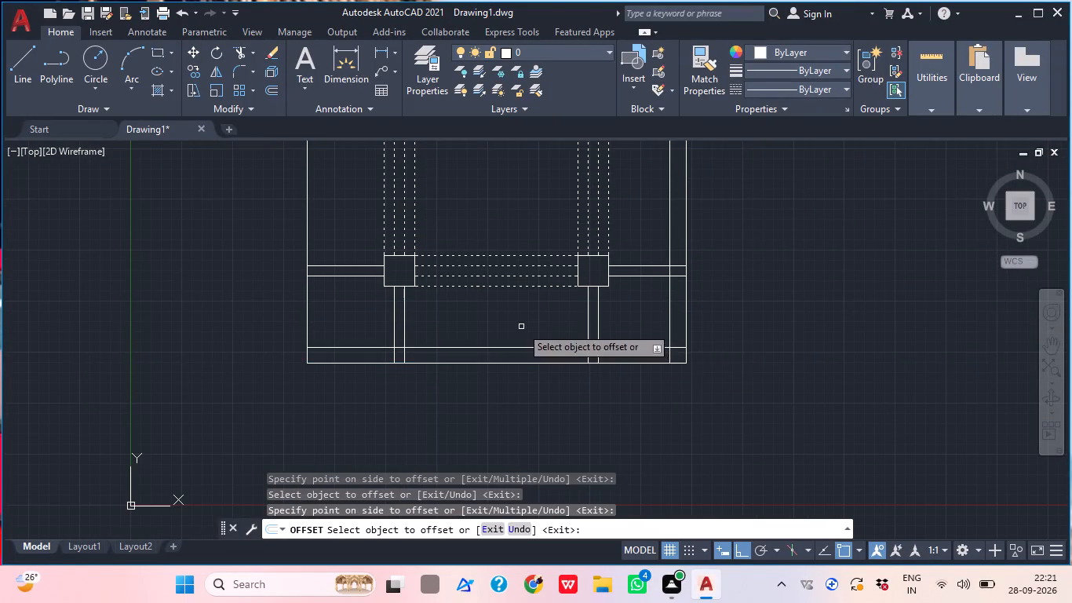
pyautogui.scroll(-1, 521, 328)
pyautogui.moveTo(521, 328); pyautogui.dragTo(523, 346, button='middle')
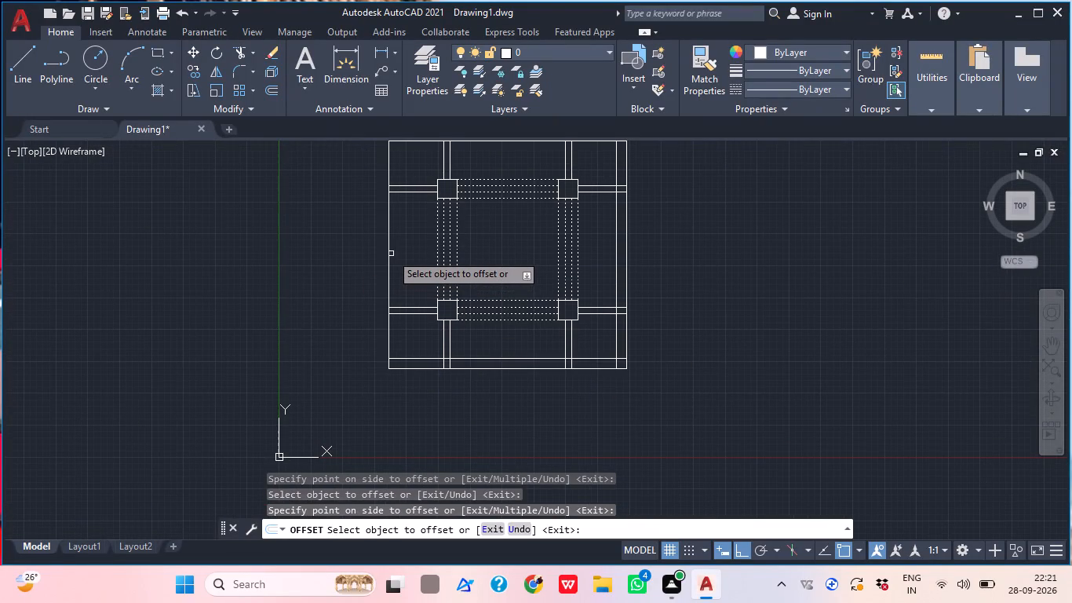
pyautogui.click(389, 252)
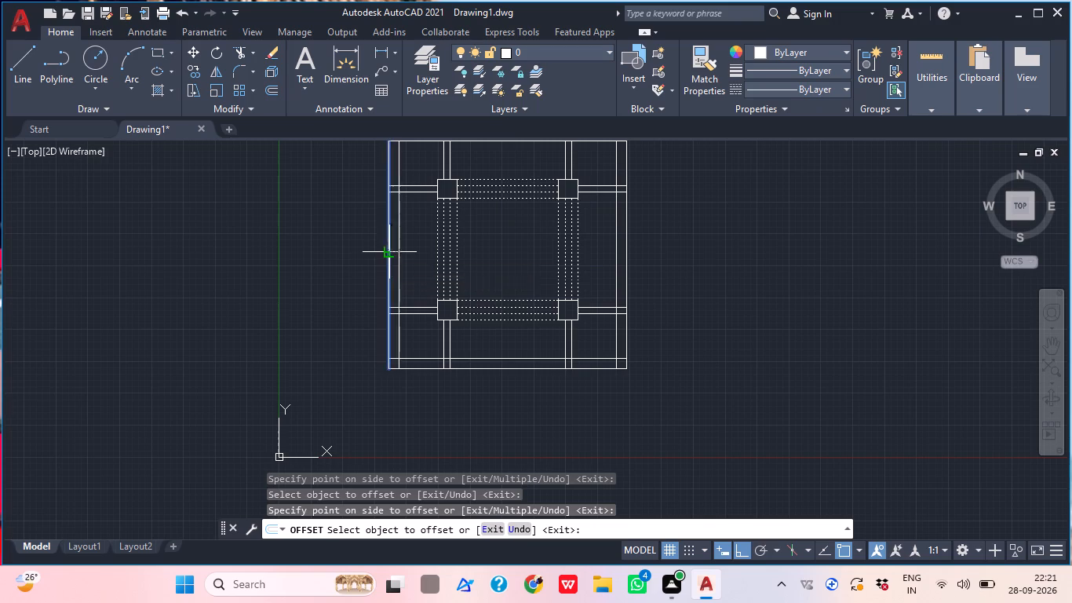
pyautogui.click(403, 252)
pyautogui.moveTo(432, 257); pyautogui.dragTo(409, 358, button='middle')
pyautogui.scroll(-1, 409, 358)
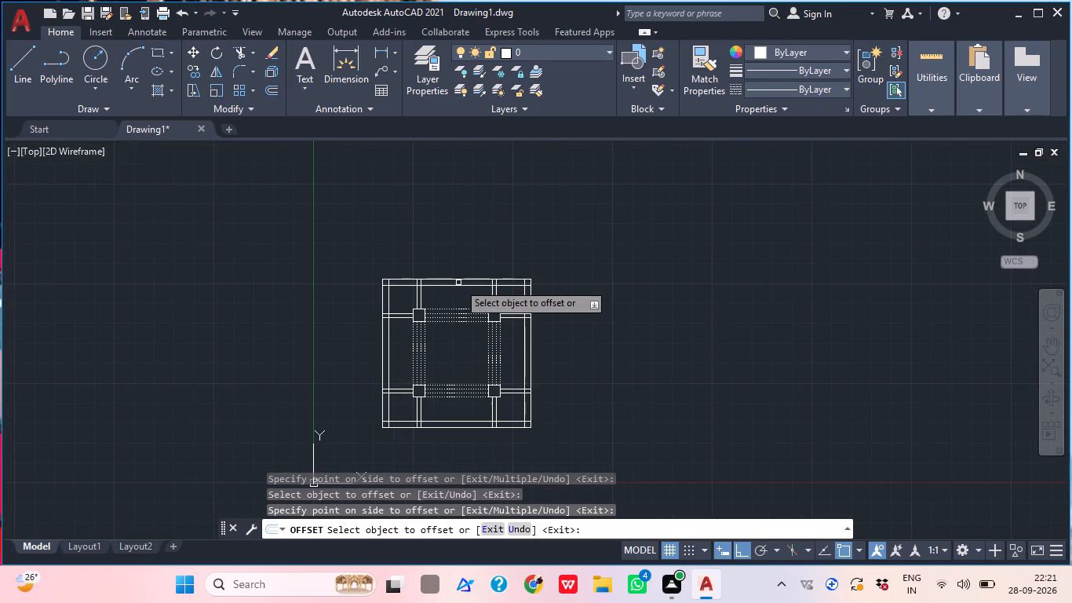
# Trim the offset lines at the top-left corner and cut the connecting lines above the top-left block back to the top offset line.
pyautogui.press('Escape')
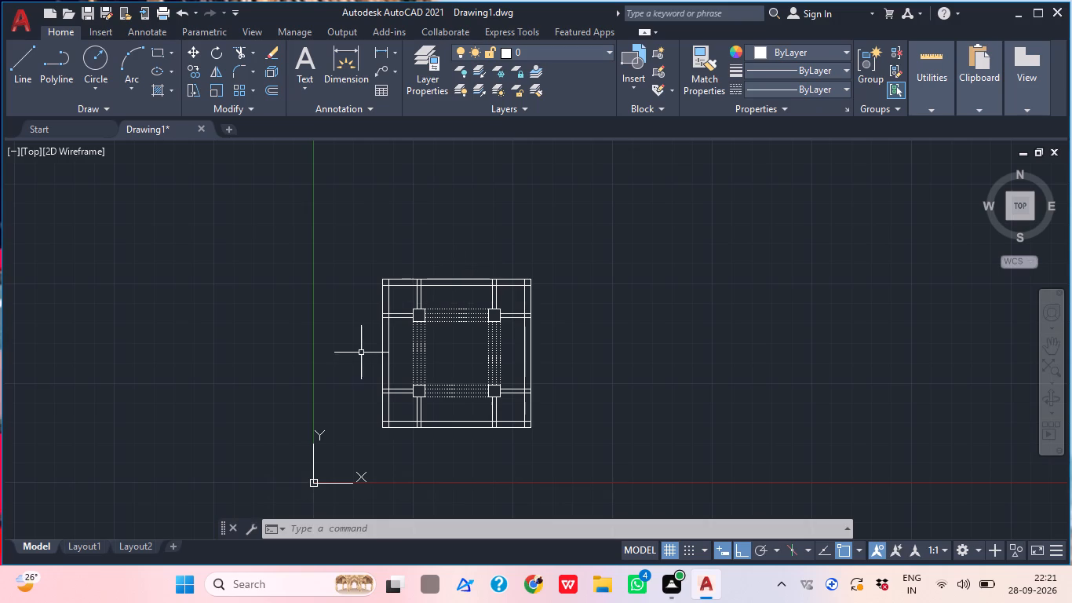
pyautogui.press('Escape')
pyautogui.write('tr')
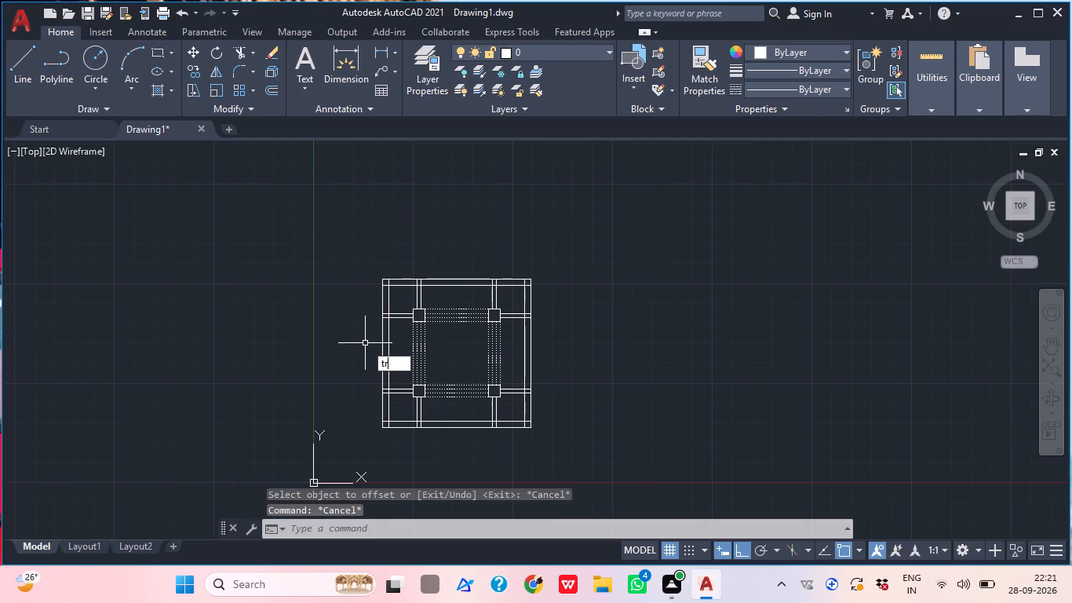
pyautogui.press('space')
pyautogui.scroll(4, 386, 273)
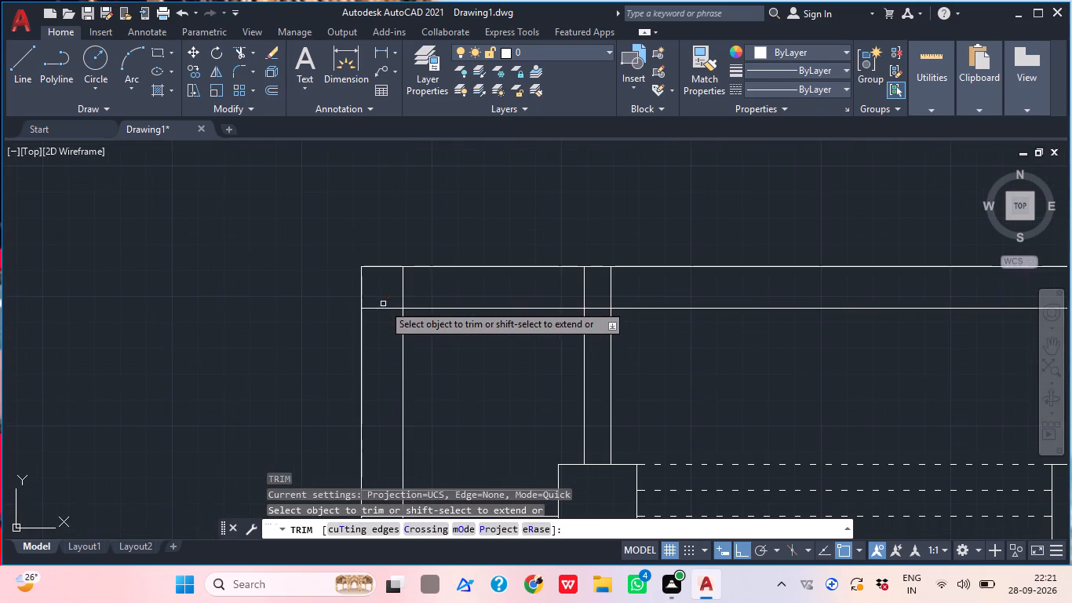
pyautogui.click(483, 291)
pyautogui.click(458, 342)
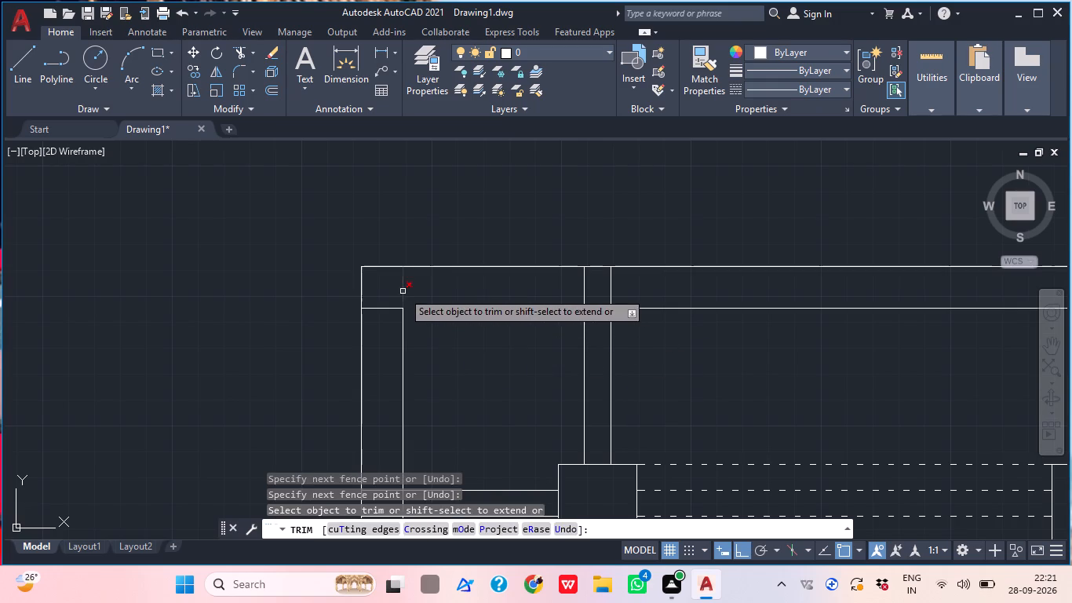
pyautogui.click(403, 291)
pyautogui.click(393, 311)
pyautogui.click(417, 338)
pyautogui.click(400, 334)
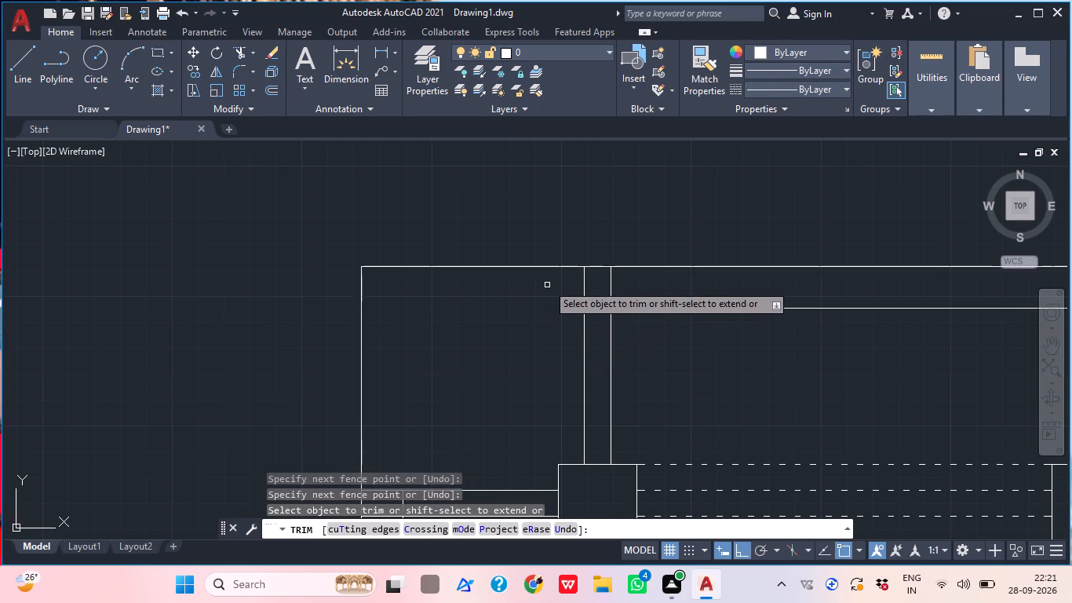
pyautogui.click(547, 283)
pyautogui.click(645, 289)
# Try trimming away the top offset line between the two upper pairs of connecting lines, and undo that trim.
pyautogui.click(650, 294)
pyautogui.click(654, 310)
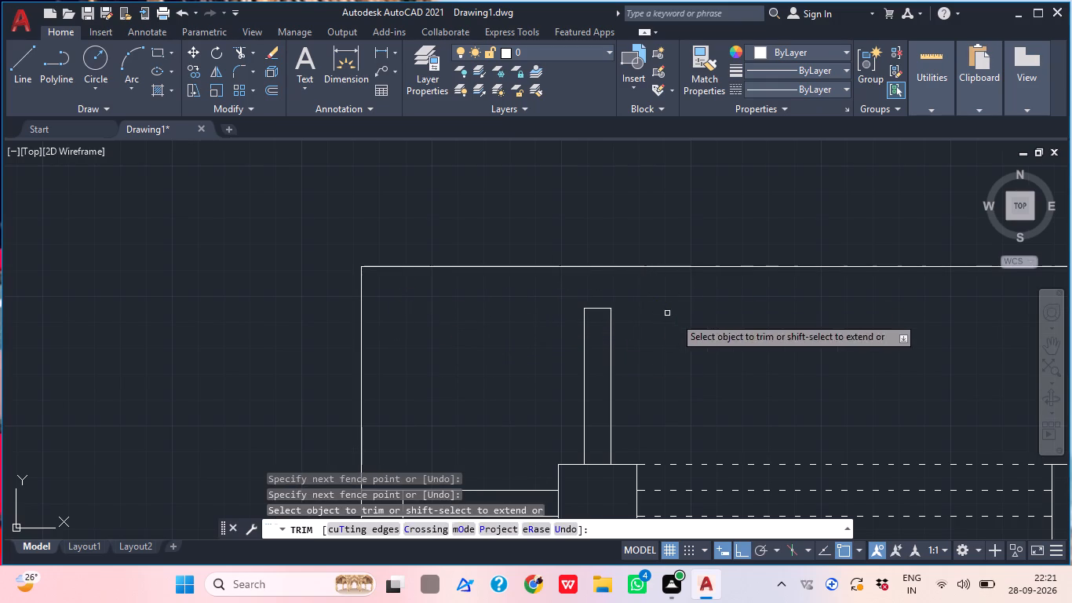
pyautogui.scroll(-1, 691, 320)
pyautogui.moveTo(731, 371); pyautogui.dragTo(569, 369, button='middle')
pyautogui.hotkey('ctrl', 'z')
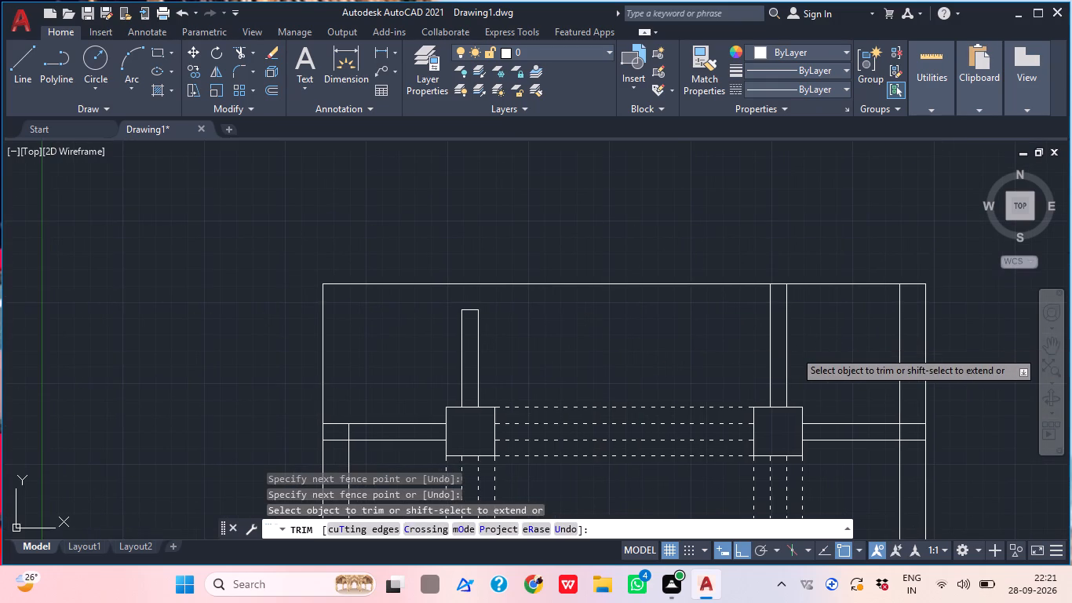
# Trim the connecting lines above the top-right block to the top offset line, and remove that offset line everywhere except across their ends.
pyautogui.scroll(-3, 702, 348)
pyautogui.scroll(3, 789, 345)
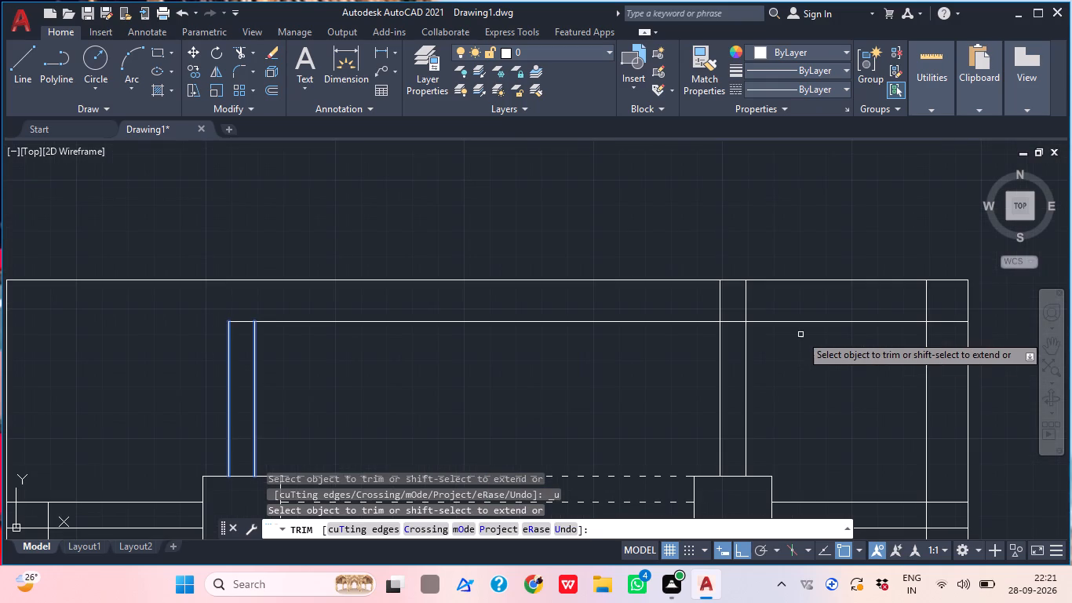
pyautogui.click(800, 334)
pyautogui.click(799, 319)
pyautogui.click(700, 296)
pyautogui.click(749, 290)
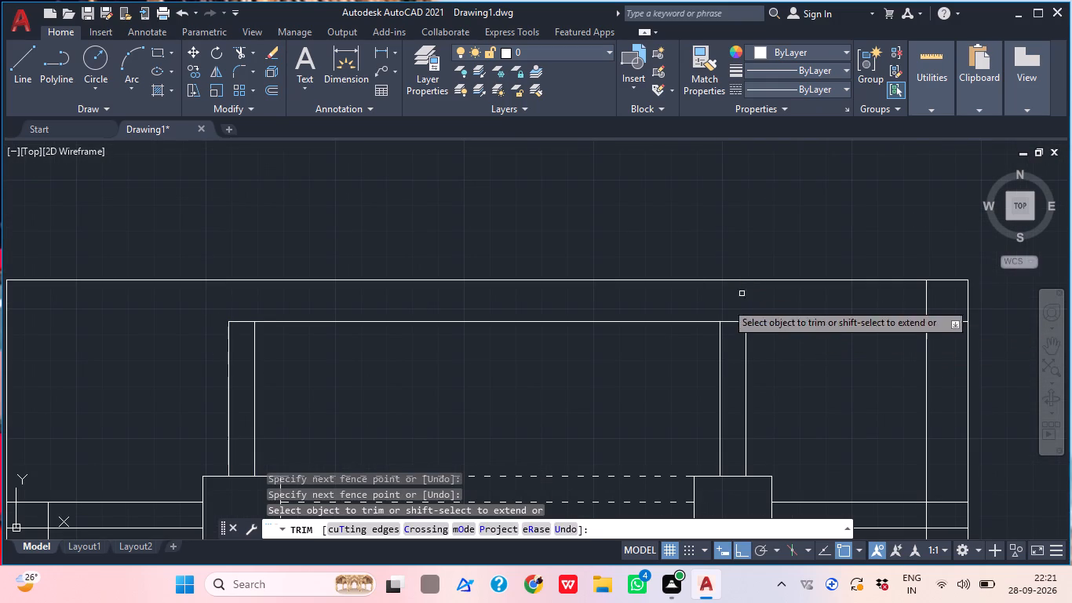
pyautogui.click(655, 314)
pyautogui.click(655, 338)
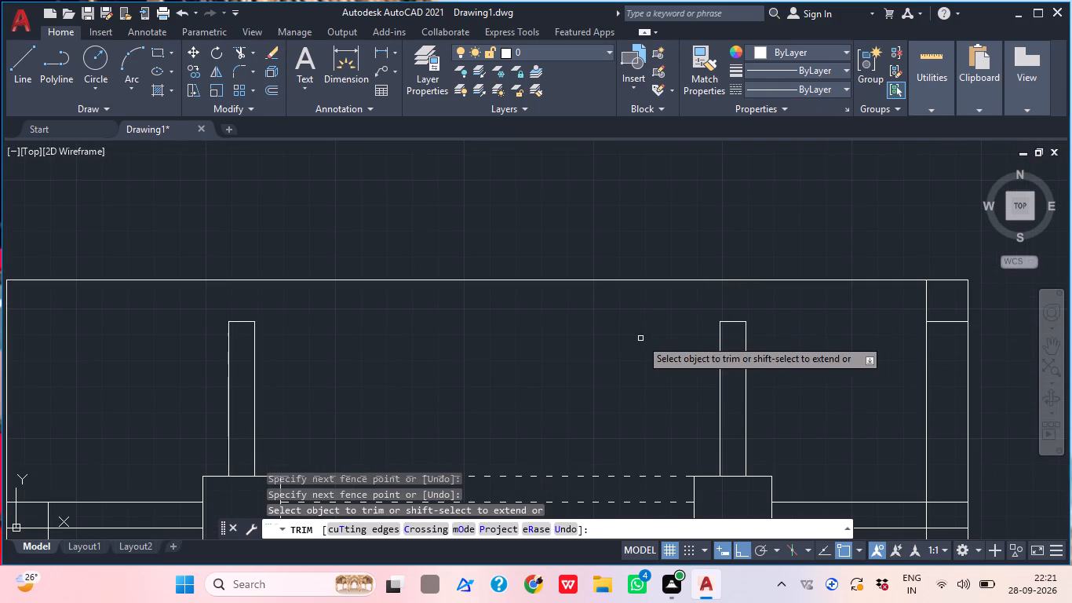
pyautogui.scroll(-2, 495, 336)
pyautogui.scroll(1, 495, 336)
pyautogui.moveTo(558, 349); pyautogui.dragTo(454, 349, button='middle')
pyautogui.scroll(2, 687, 333)
pyautogui.click(665, 322)
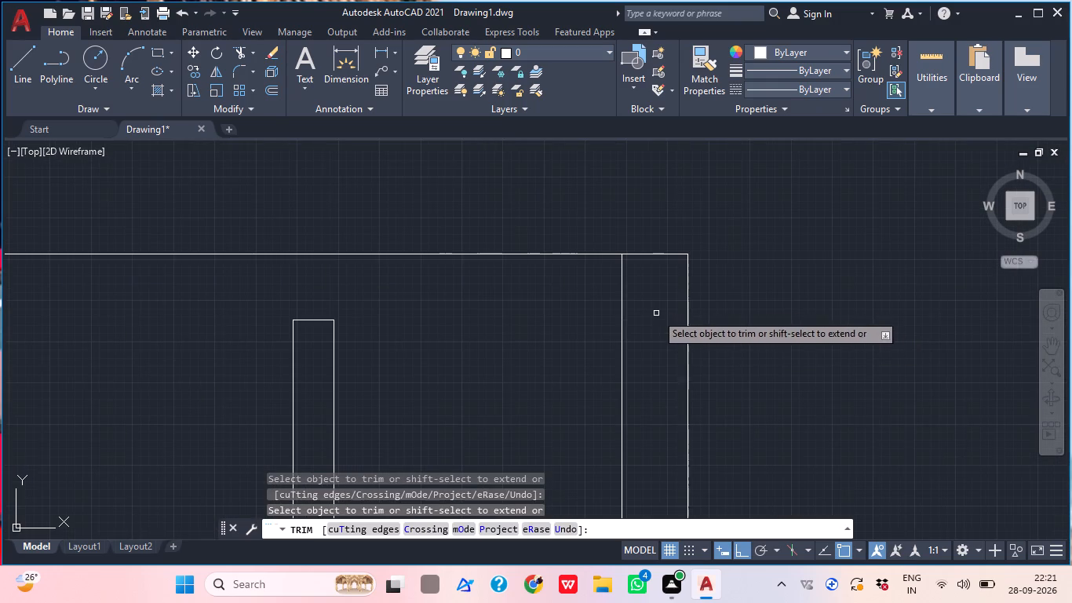
# Trim the connecting lines beside the top-right block back to the right offset line, and remove that offset line above them.
pyautogui.scroll(-5, 649, 303)
pyautogui.scroll(5, 633, 353)
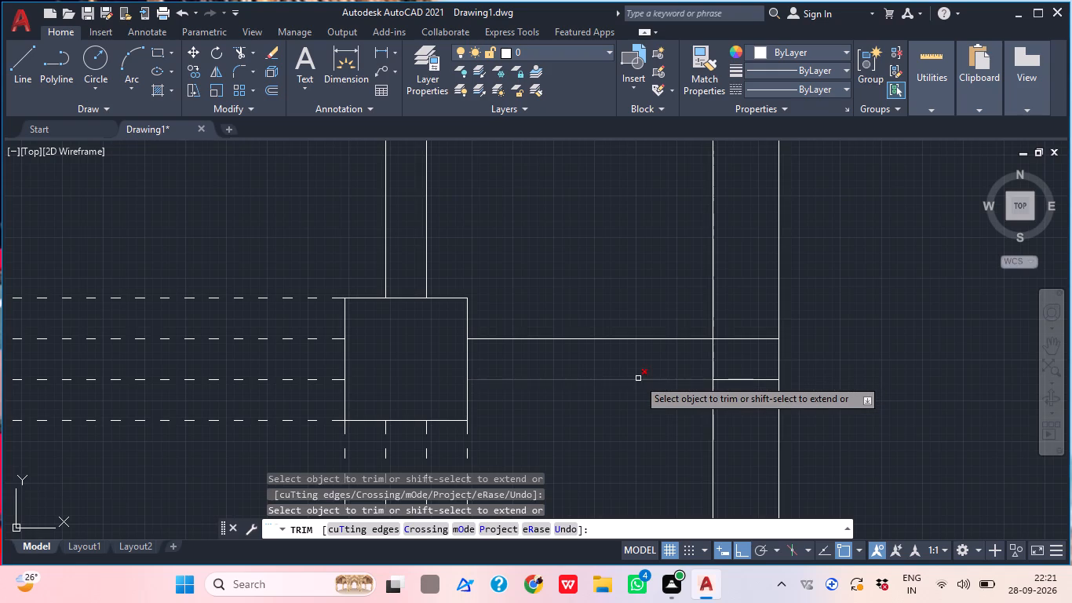
pyautogui.scroll(-2, 638, 367)
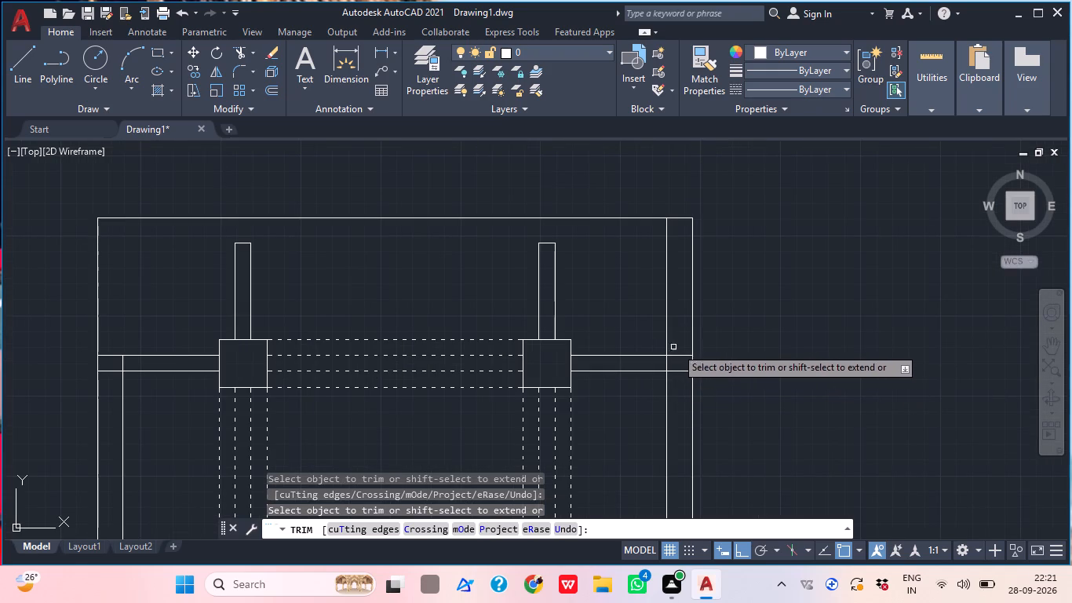
pyautogui.click(683, 351)
pyautogui.click(680, 375)
pyautogui.click(677, 334)
pyautogui.click(652, 314)
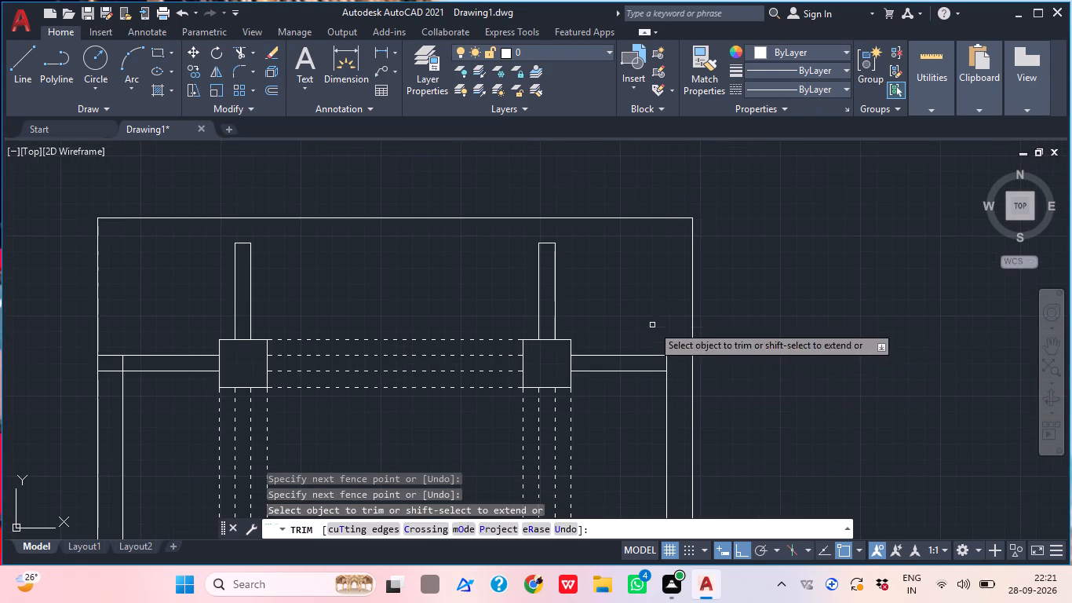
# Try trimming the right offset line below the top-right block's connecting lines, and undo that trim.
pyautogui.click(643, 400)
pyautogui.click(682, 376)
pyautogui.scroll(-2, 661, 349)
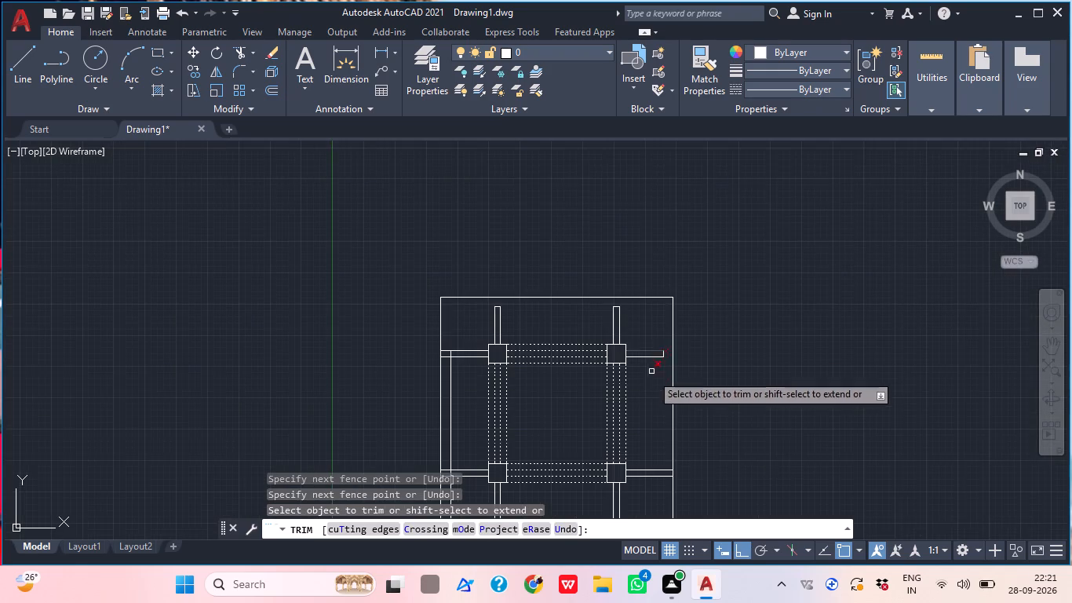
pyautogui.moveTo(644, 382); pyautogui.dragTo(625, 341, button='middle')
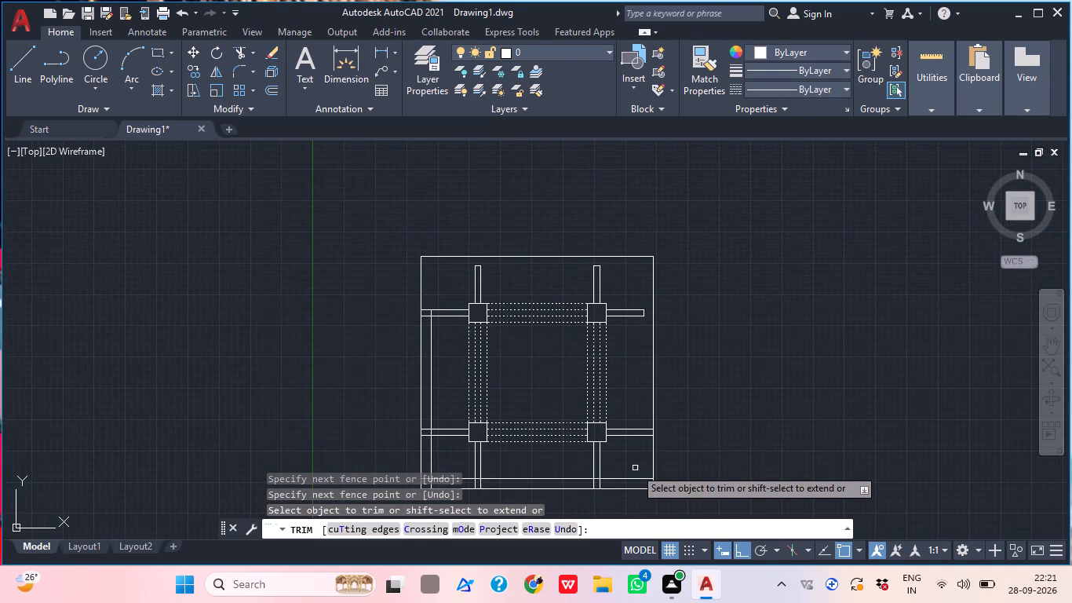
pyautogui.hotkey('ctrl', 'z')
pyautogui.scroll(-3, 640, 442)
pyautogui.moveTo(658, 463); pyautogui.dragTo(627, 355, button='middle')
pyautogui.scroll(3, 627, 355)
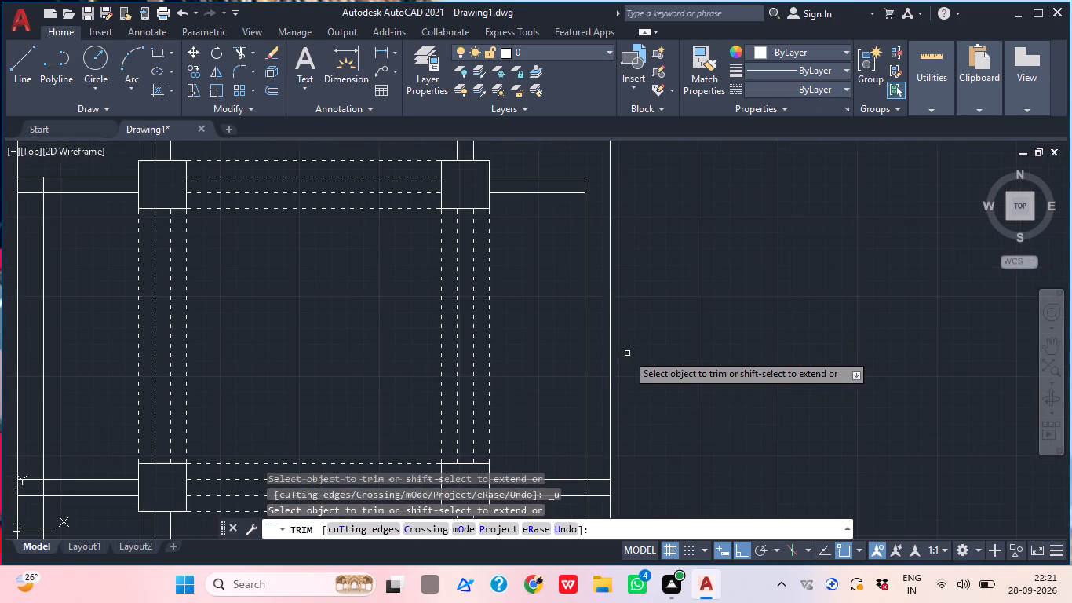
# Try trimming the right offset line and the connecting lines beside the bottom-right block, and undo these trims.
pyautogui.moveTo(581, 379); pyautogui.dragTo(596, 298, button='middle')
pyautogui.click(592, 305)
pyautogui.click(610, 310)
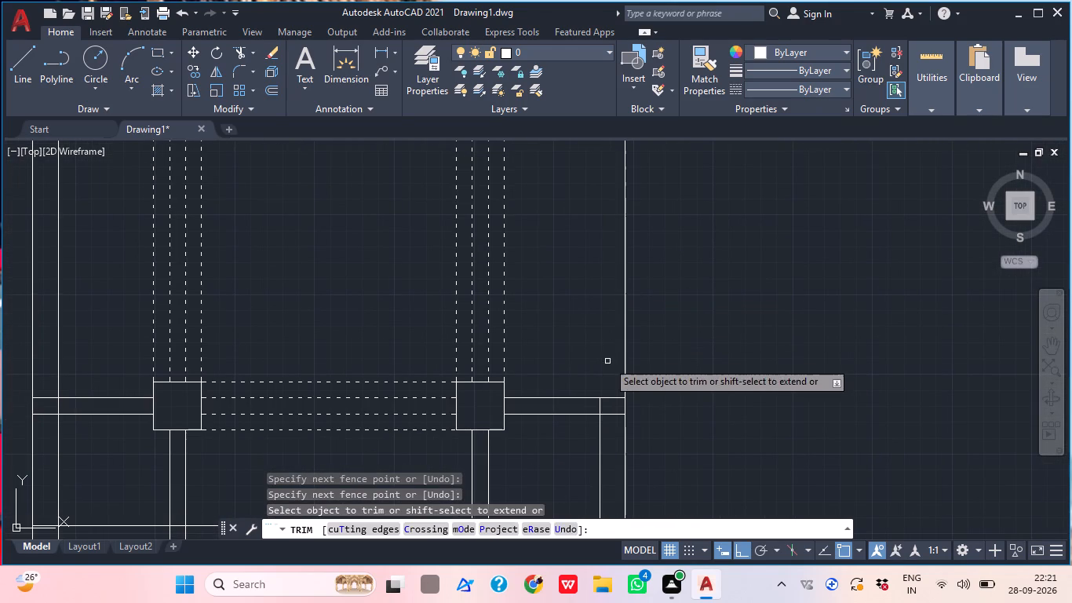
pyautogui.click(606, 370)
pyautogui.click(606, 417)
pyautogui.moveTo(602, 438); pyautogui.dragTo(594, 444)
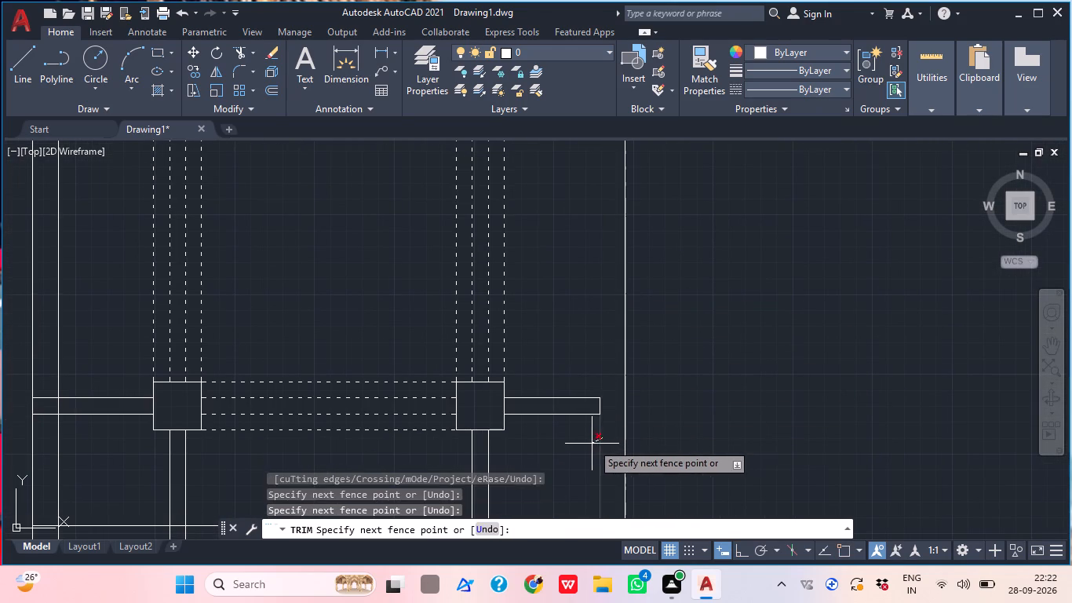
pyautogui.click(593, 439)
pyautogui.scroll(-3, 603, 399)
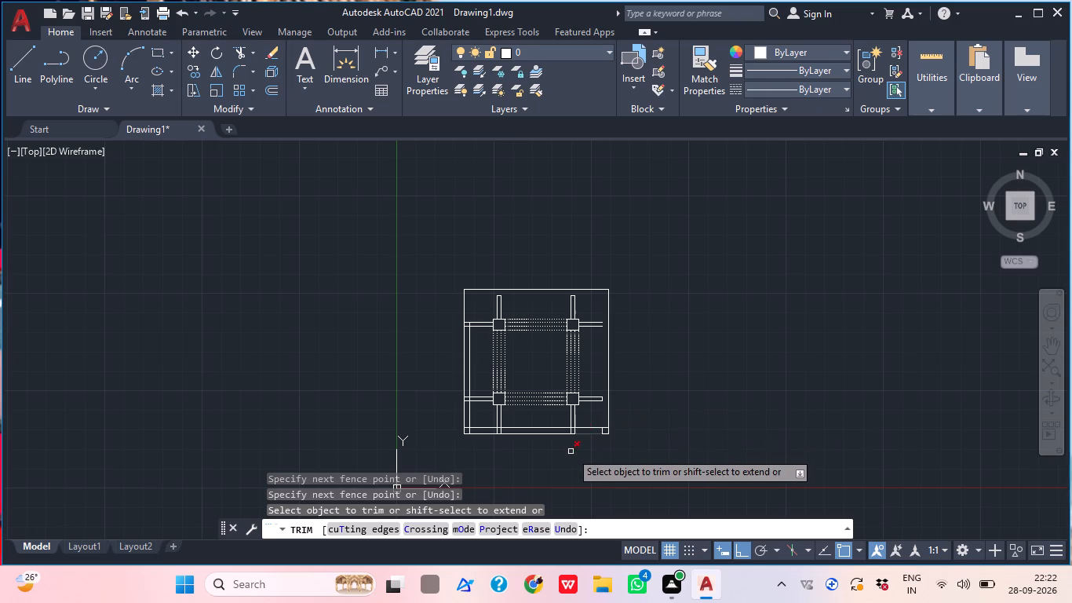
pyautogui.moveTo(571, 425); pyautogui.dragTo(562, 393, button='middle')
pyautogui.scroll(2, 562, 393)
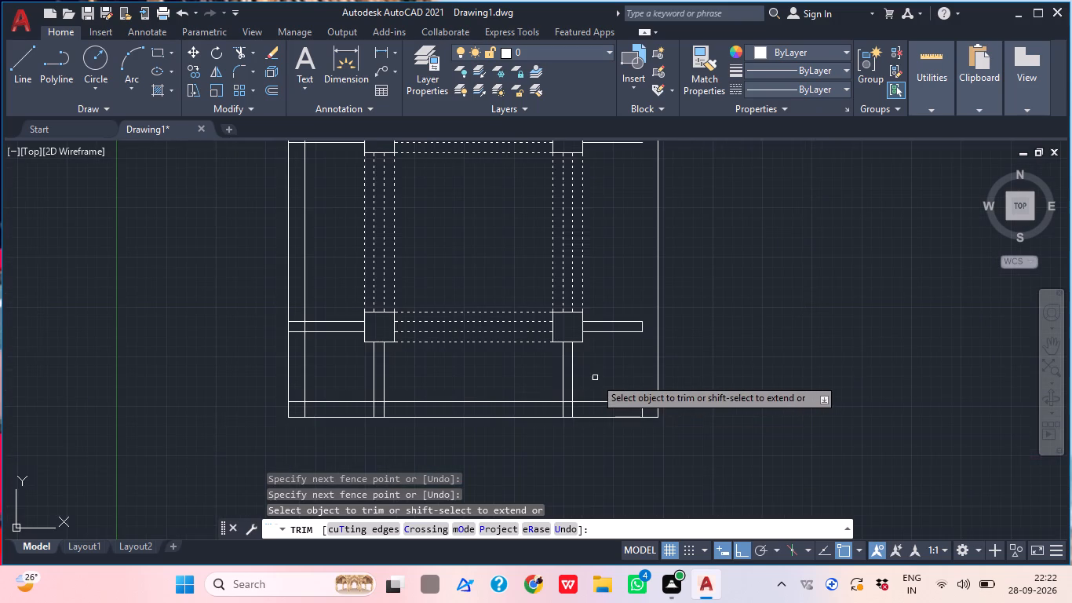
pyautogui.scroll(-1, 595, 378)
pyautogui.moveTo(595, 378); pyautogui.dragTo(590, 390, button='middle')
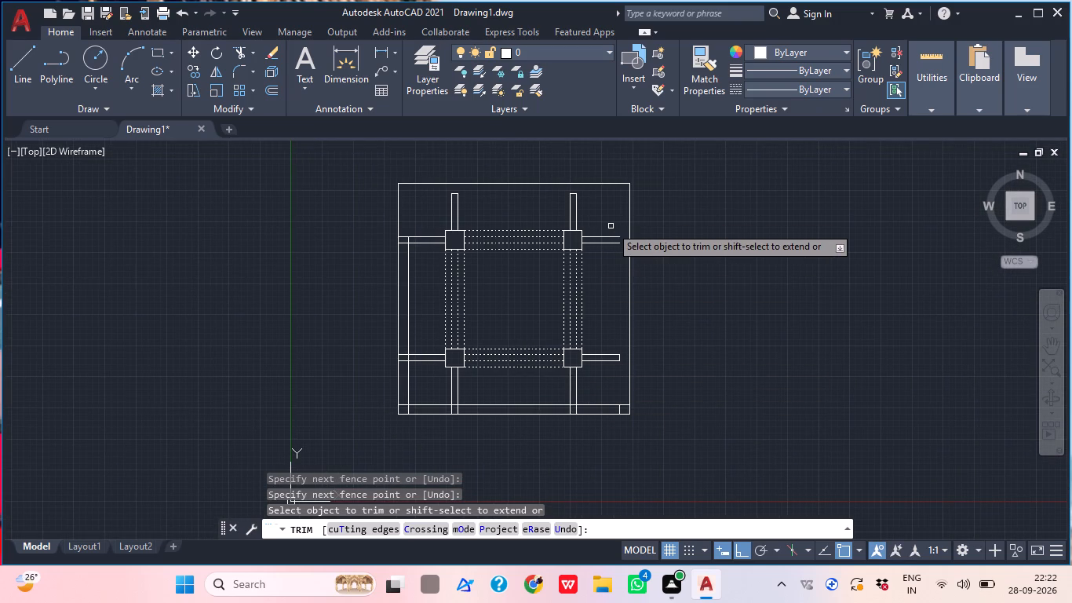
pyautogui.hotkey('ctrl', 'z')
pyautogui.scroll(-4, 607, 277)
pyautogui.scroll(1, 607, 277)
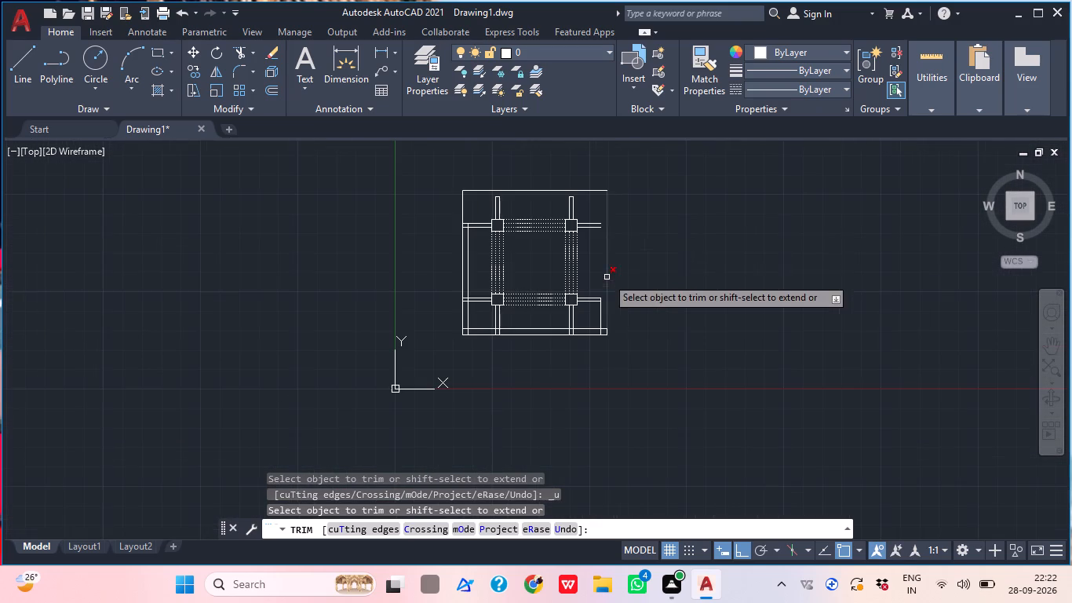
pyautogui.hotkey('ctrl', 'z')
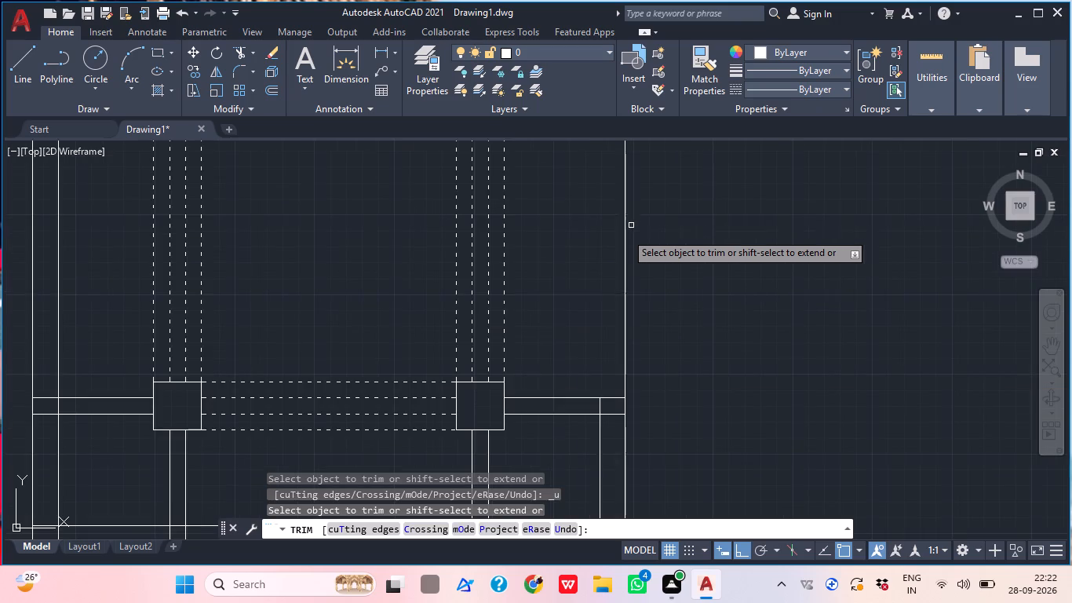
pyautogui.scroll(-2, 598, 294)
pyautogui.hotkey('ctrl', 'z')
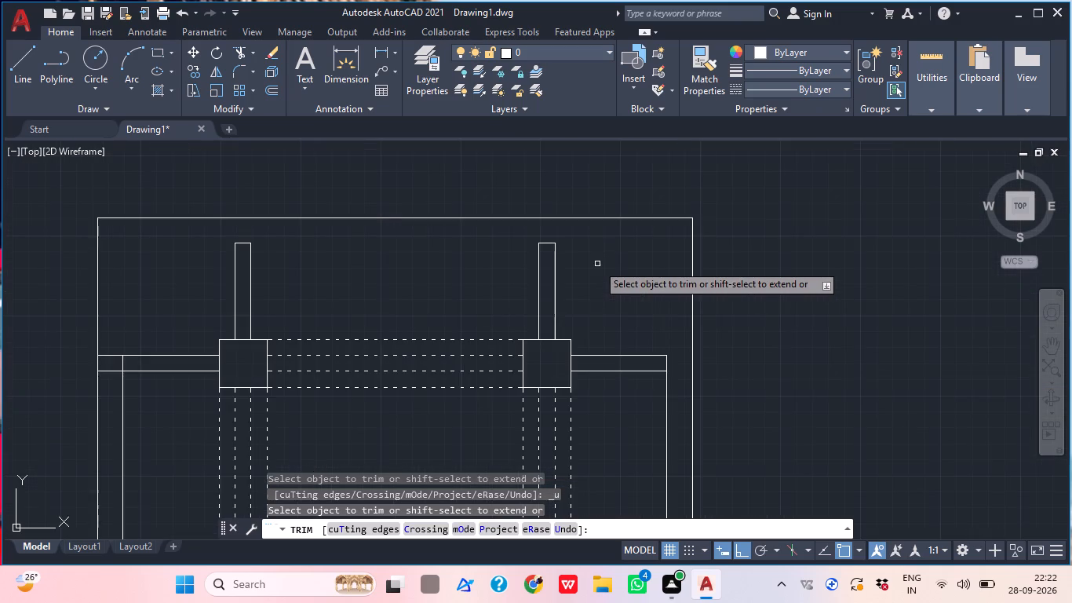
# Trim the connecting lines beside the bottom-right block to the right offset line, and remove that offset line below and between the right-hand pairs.
pyautogui.scroll(-5, 597, 264)
pyautogui.scroll(3, 606, 341)
pyautogui.scroll(-1, 616, 329)
pyautogui.scroll(1, 616, 329)
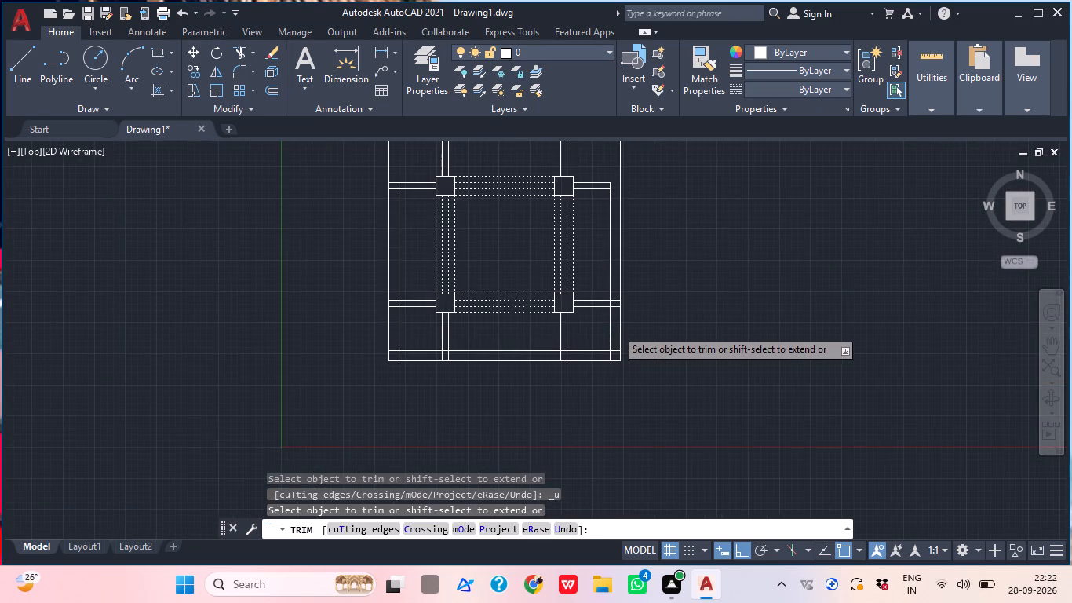
pyautogui.click(616, 329)
pyautogui.click(587, 329)
pyautogui.scroll(3, 614, 298)
pyautogui.click(614, 298)
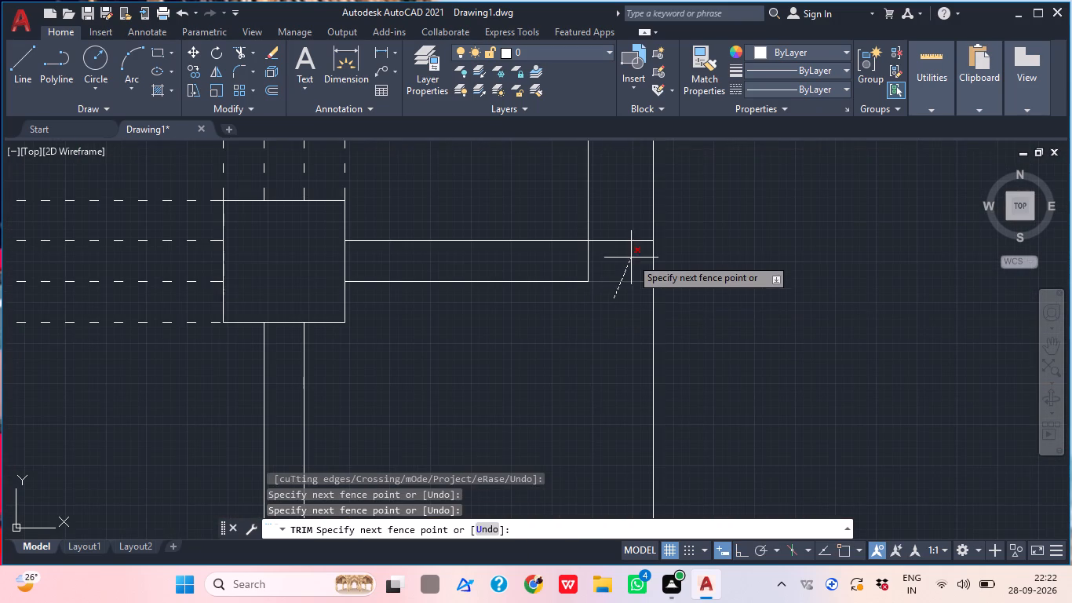
pyautogui.click(627, 221)
pyautogui.scroll(-4, 627, 221)
pyautogui.moveTo(607, 252); pyautogui.dragTo(574, 404, button='middle')
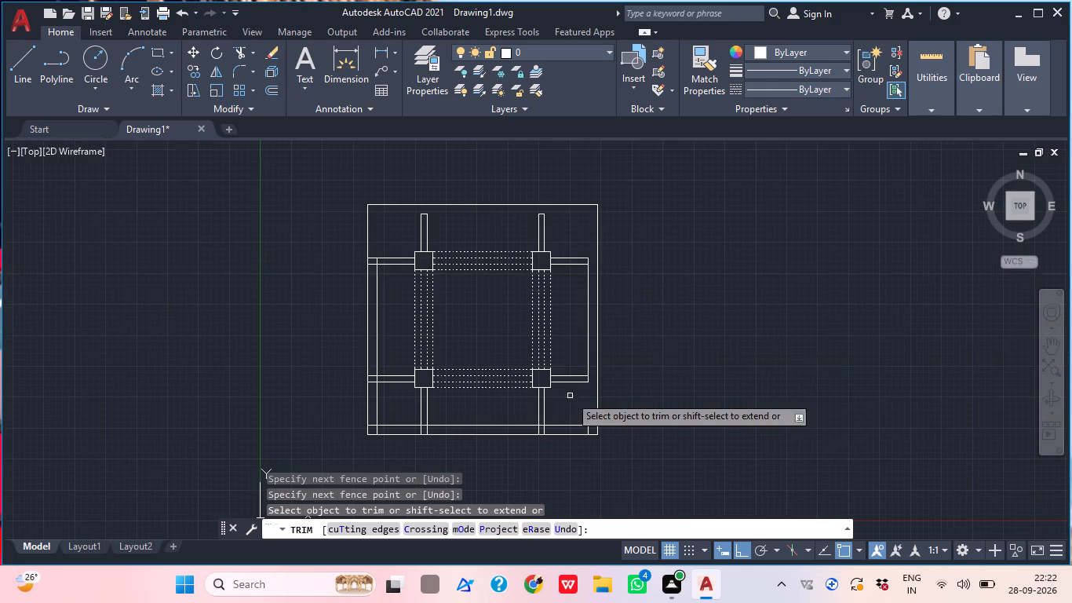
pyautogui.click(595, 336)
pyautogui.click(585, 332)
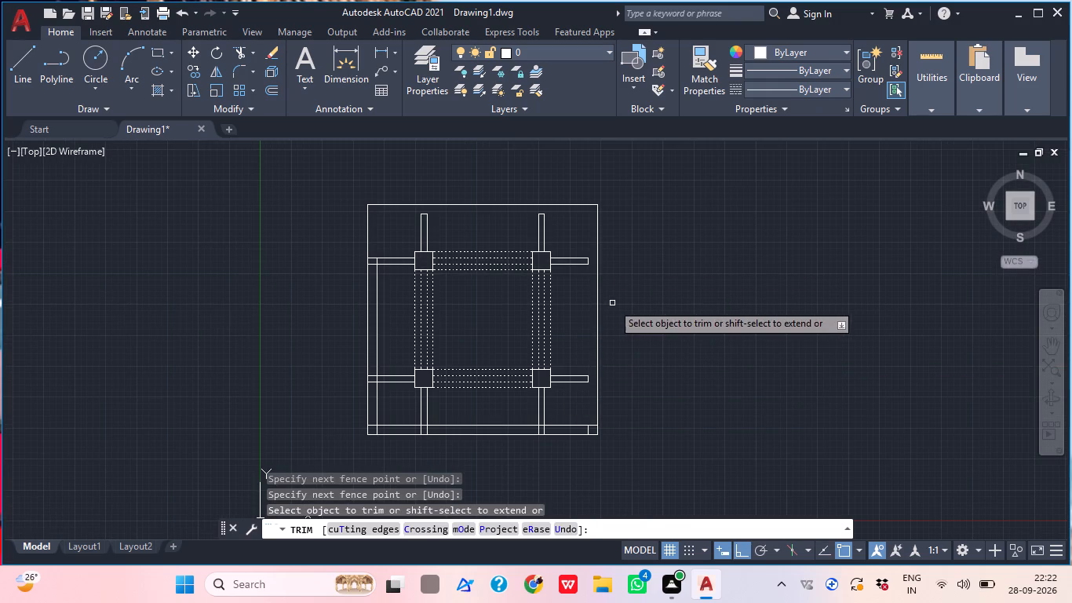
pyautogui.middleClick(571, 358)
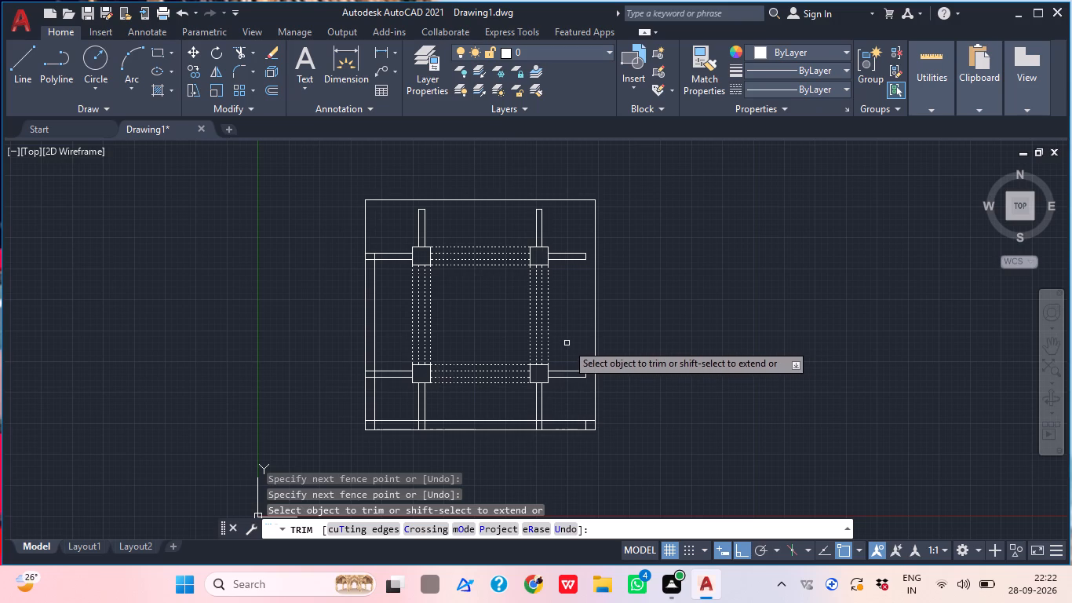
# Trim away the left offset line between the left-hand blocks, and cut the connecting lines beside the top-left block back to their end cap.
pyautogui.scroll(-1, 429, 352)
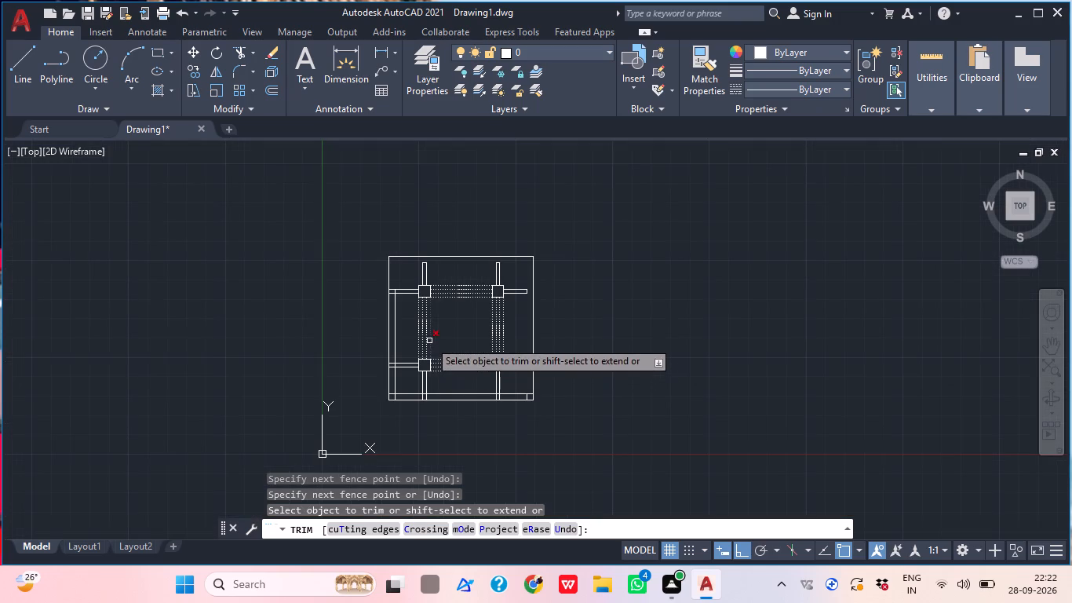
pyautogui.scroll(2, 400, 362)
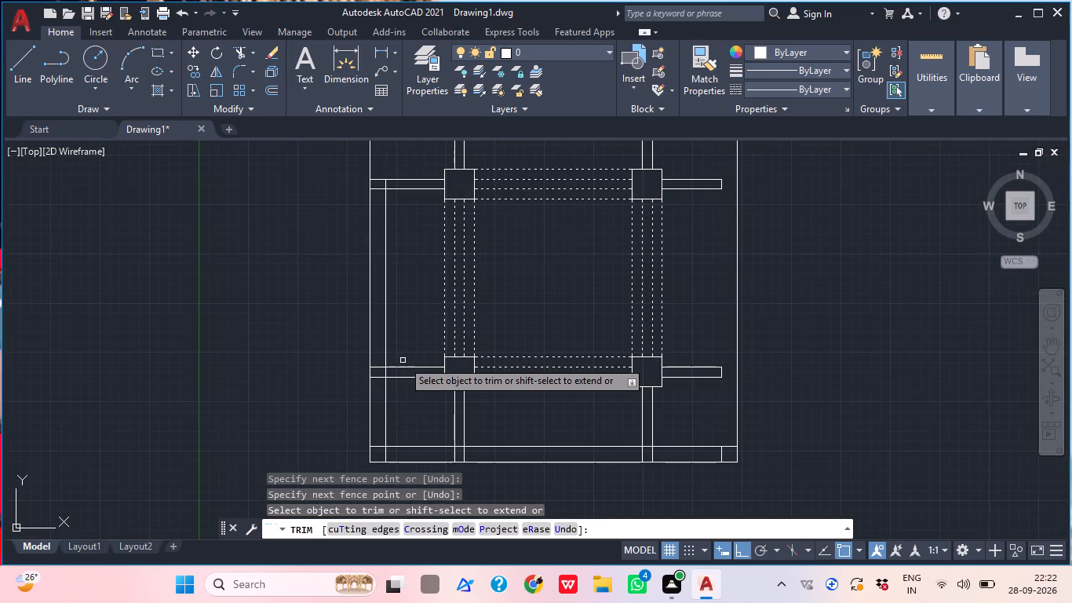
pyautogui.click(388, 275)
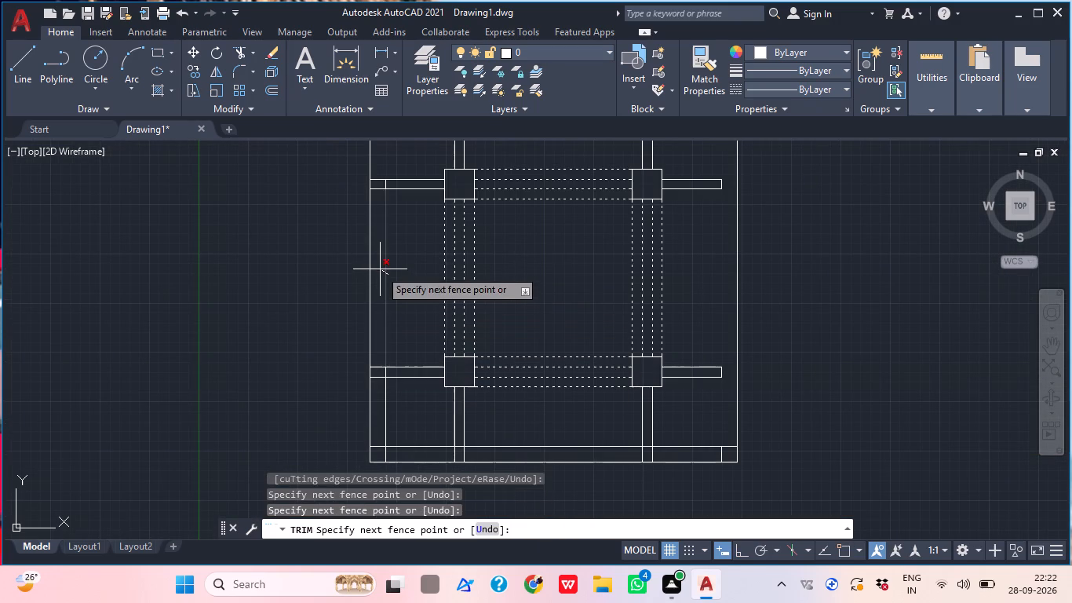
pyautogui.click(380, 269)
pyautogui.scroll(3, 377, 168)
pyautogui.click(375, 178)
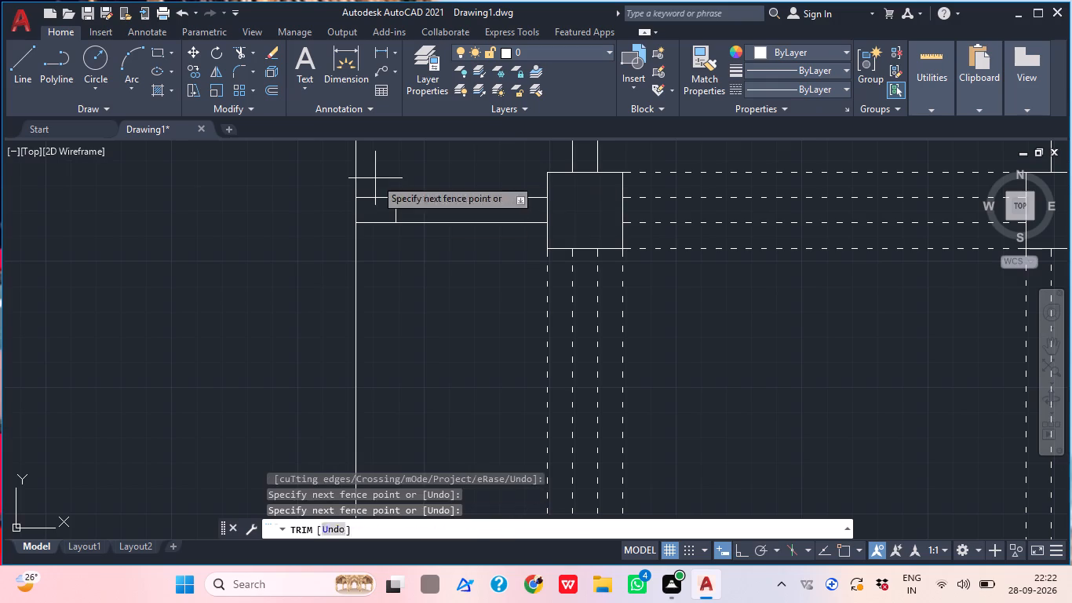
pyautogui.click(370, 236)
pyautogui.scroll(-1, 398, 200)
pyautogui.scroll(-1, 390, 416)
pyautogui.moveTo(390, 416); pyautogui.dragTo(391, 351, button='middle')
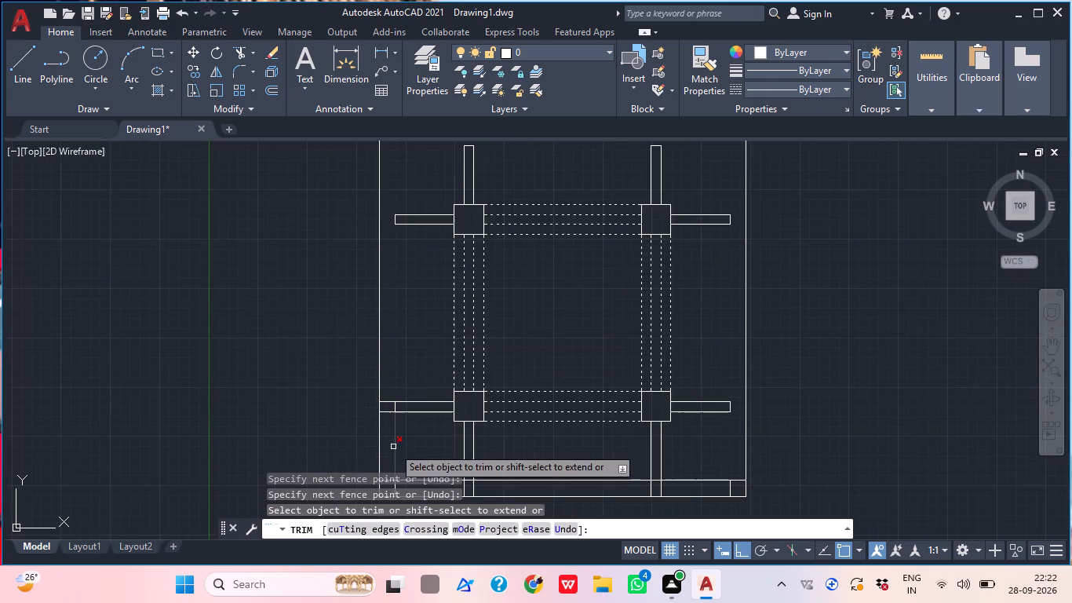
# Trim away the left offset line below the bottom-left block, and cut the connecting lines beside that block back to their end cap.
pyautogui.scroll(2, 393, 447)
pyautogui.click(396, 424)
pyautogui.click(387, 418)
pyautogui.click(383, 390)
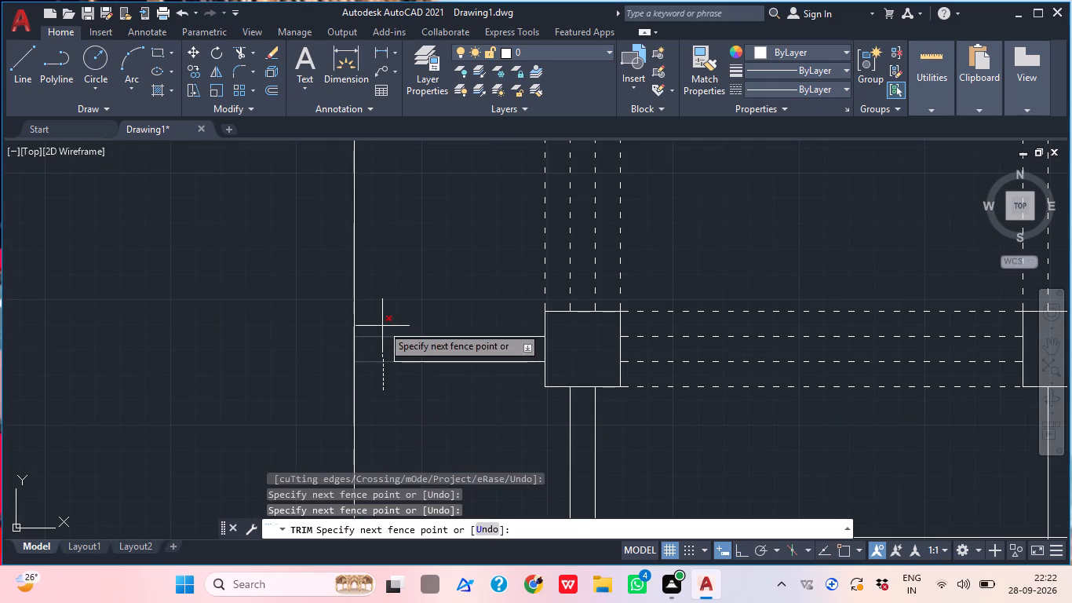
pyautogui.click(382, 326)
# Trim the bottom offset line beside and between the lower pairs, and cut the lines below the bottom-left block back to their end cap.
pyautogui.scroll(-4, 390, 317)
pyautogui.scroll(2, 410, 365)
pyautogui.click(404, 333)
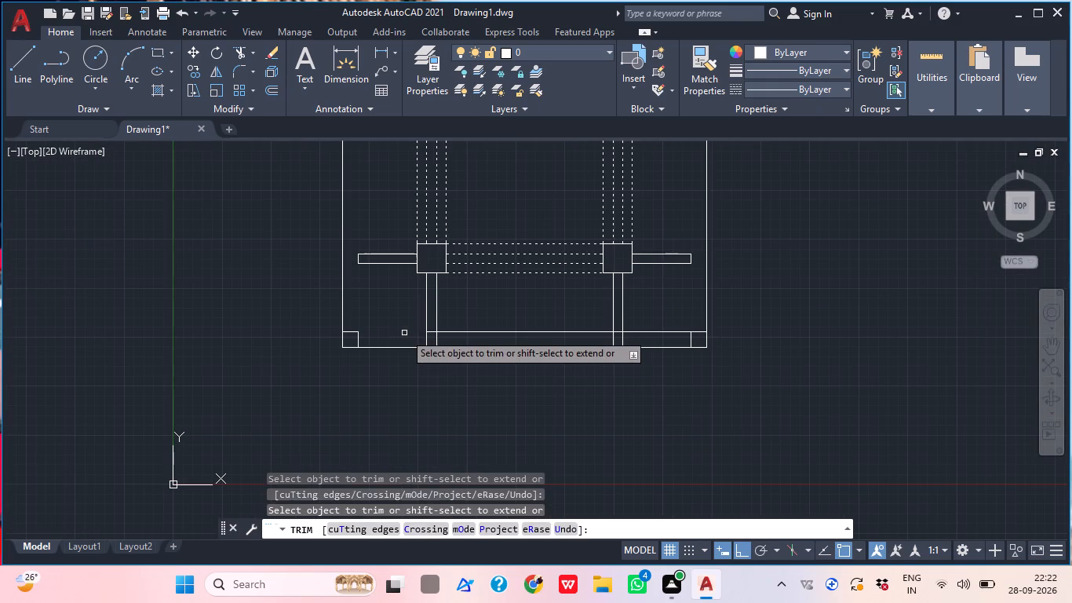
pyautogui.click(416, 339)
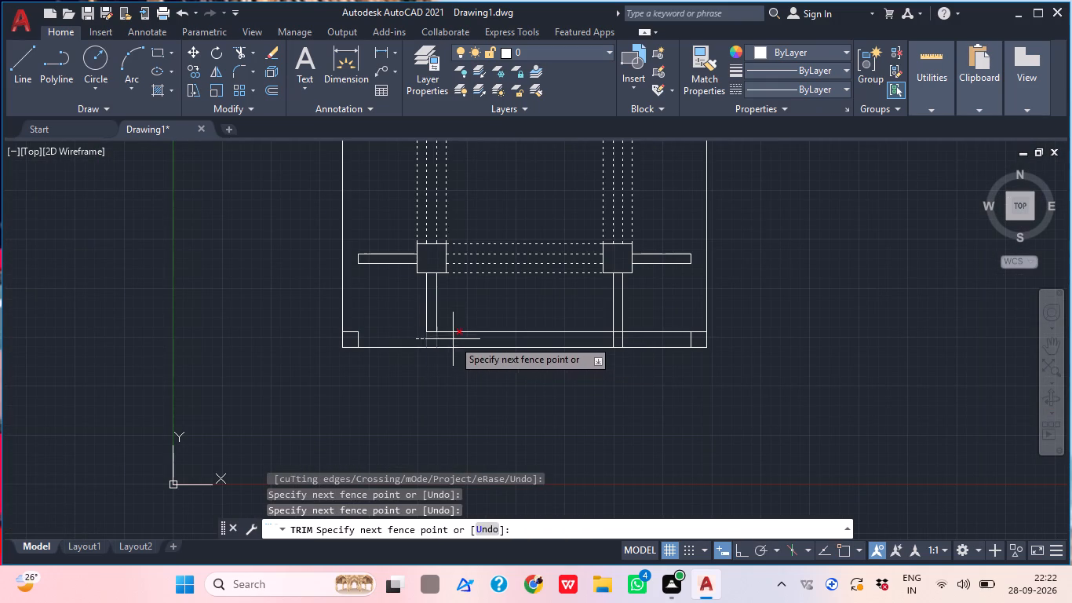
pyautogui.doubleClick(453, 339)
pyautogui.click(465, 327)
pyautogui.click(452, 334)
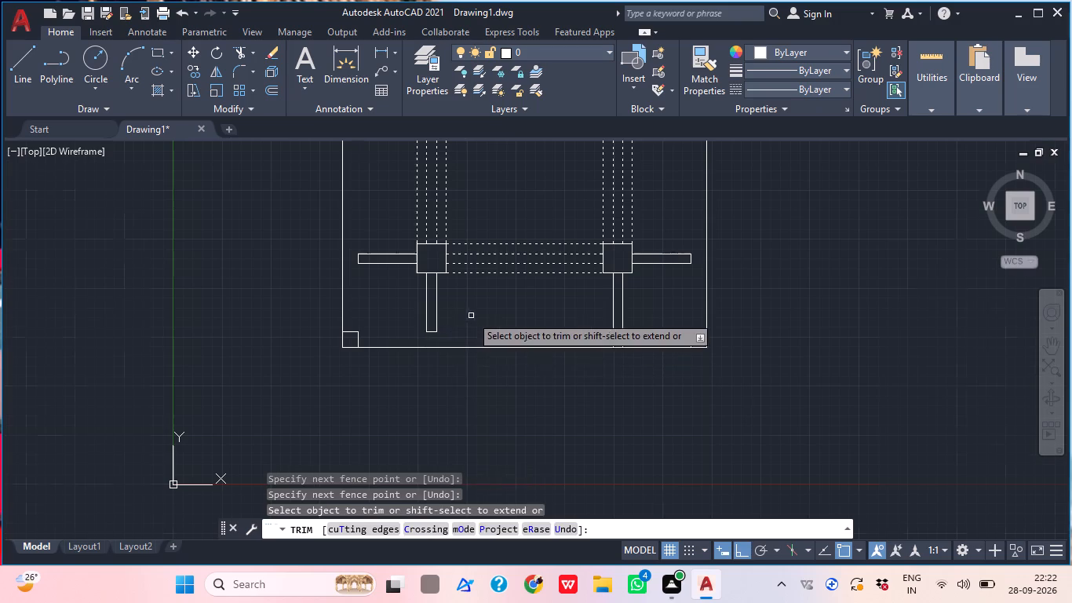
# Trim the bottom offset line beside the lower-right pair, and cut the lines below the bottom-right block back to their end cap.
pyautogui.scroll(-2, 471, 316)
pyautogui.scroll(1, 557, 313)
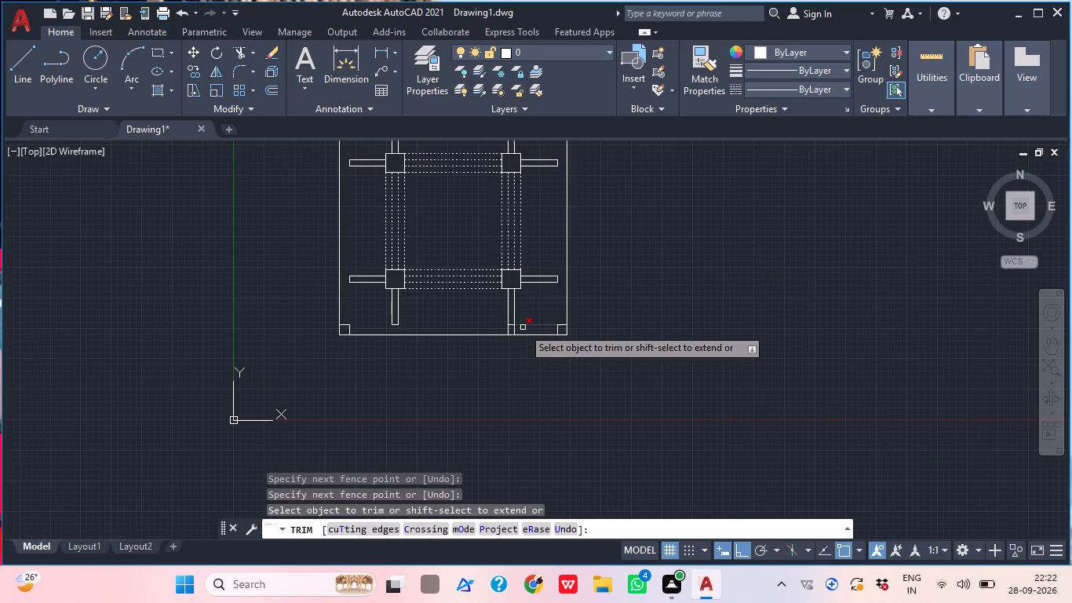
pyautogui.click(523, 327)
pyautogui.scroll(3, 520, 327)
pyautogui.click(498, 335)
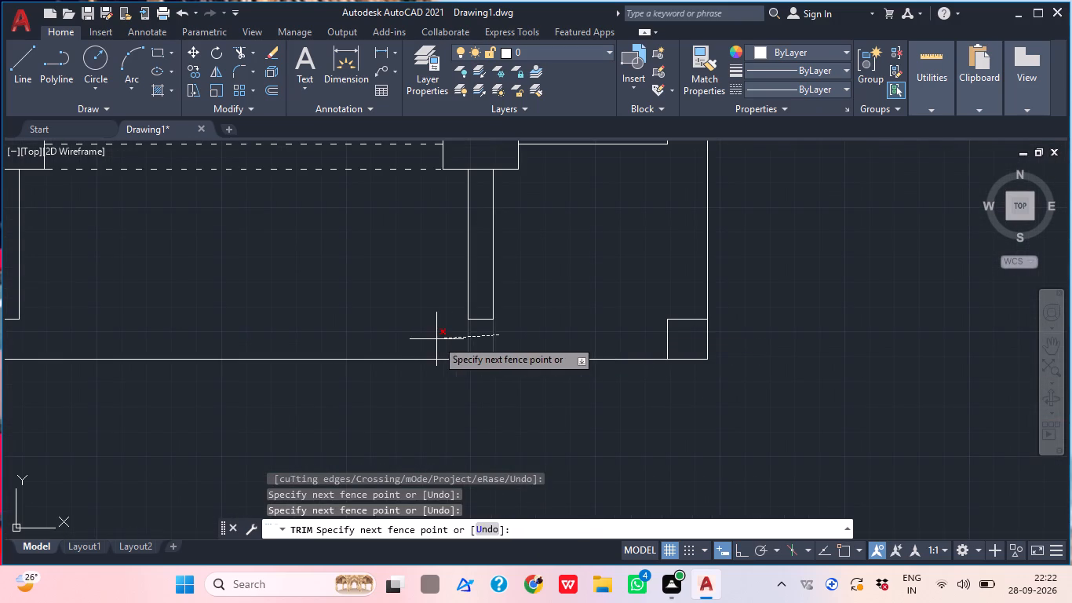
pyautogui.click(436, 339)
pyautogui.scroll(-2, 566, 312)
pyautogui.moveTo(566, 353); pyautogui.dragTo(564, 389, button='middle')
pyautogui.scroll(-1, 564, 389)
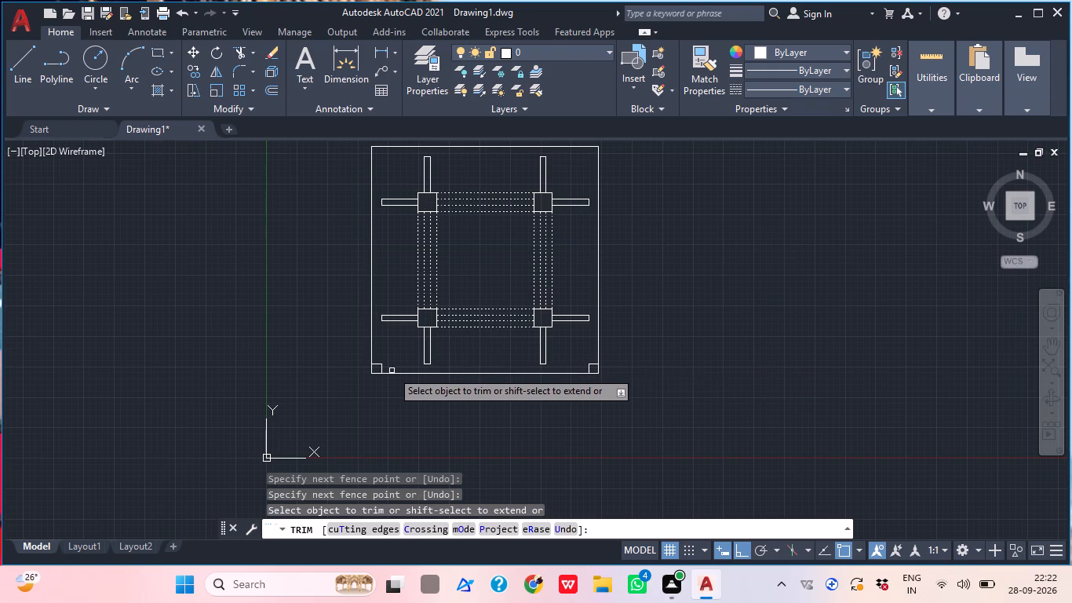
pyautogui.press('Escape')
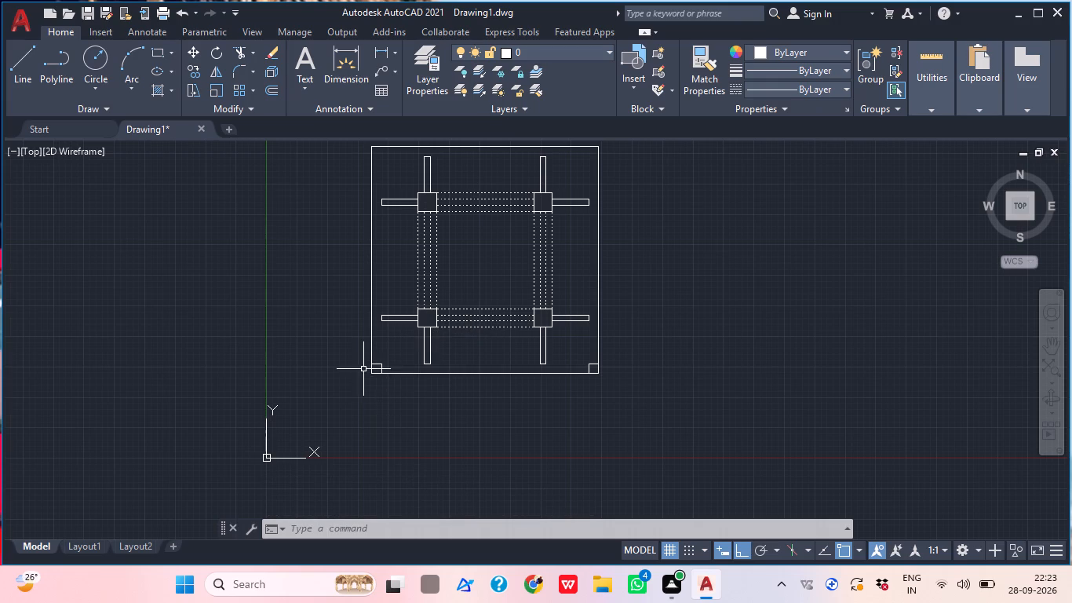
# Trim away the two leftover offset line pieces in the bottom-left corner of the outer square.
pyautogui.scroll(3, 363, 369)
pyautogui.write('tr')
pyautogui.press('space')
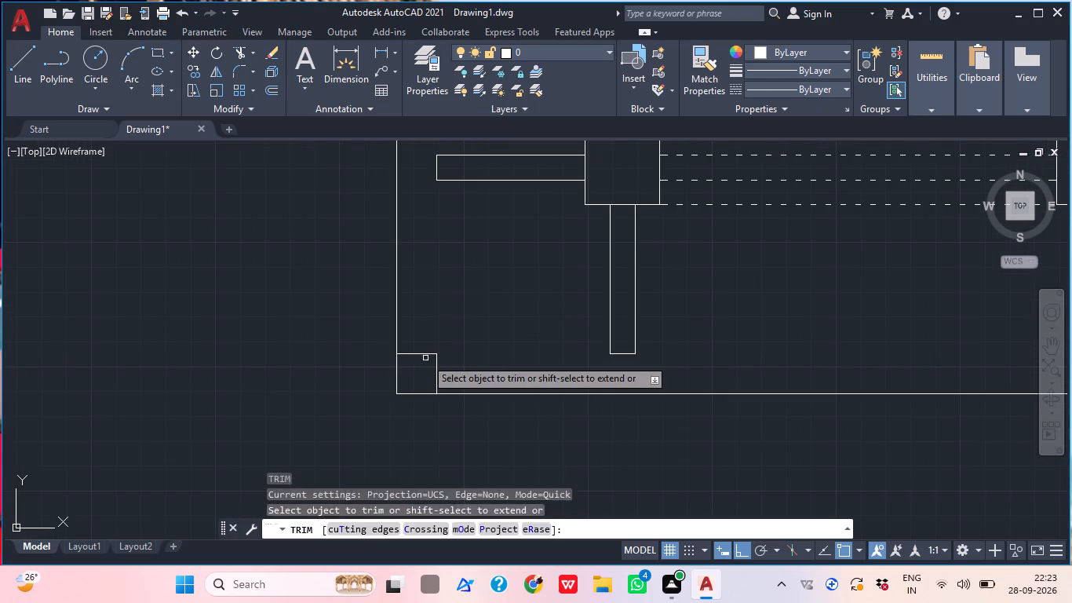
pyautogui.click(425, 358)
pyautogui.click(425, 343)
pyautogui.click(427, 368)
pyautogui.click(469, 368)
pyautogui.scroll(-4, 473, 360)
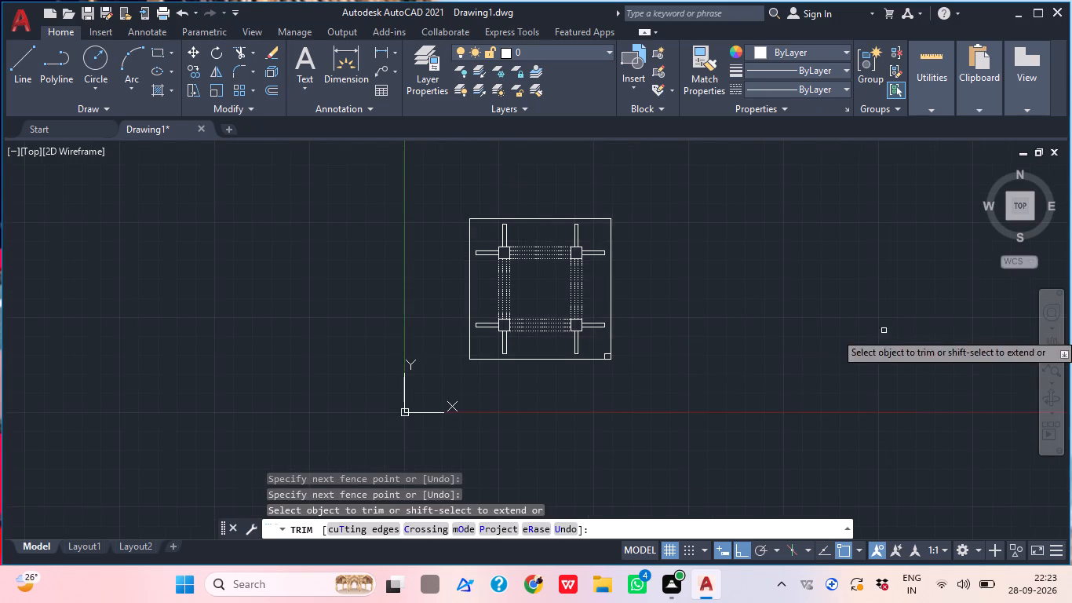
# Trim away the two leftover offset line pieces in the bottom-right corner of the outer square.
pyautogui.scroll(3, 608, 361)
pyautogui.click(608, 352)
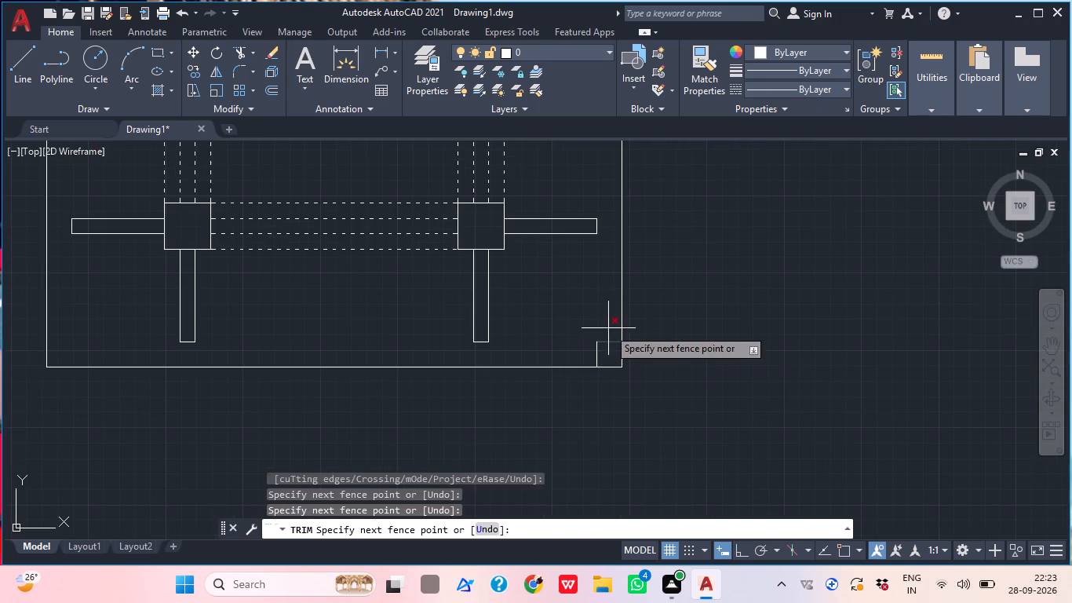
pyautogui.click(608, 328)
pyautogui.click(615, 354)
pyautogui.click(570, 356)
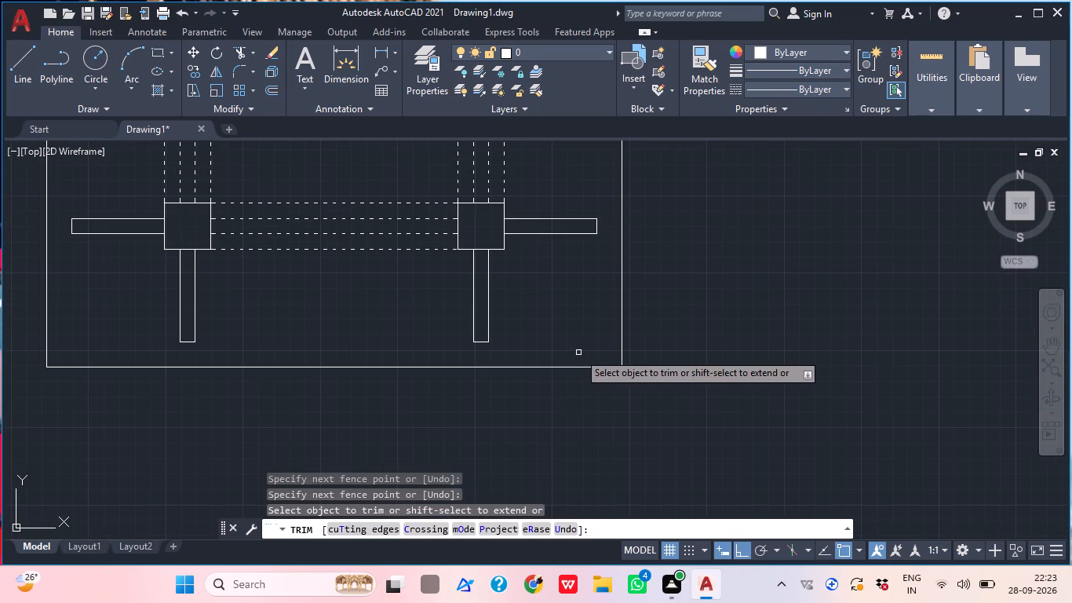
pyautogui.press('Escape')
# Examine the trimmed chattri plan, checking the corner blocks, capped connecting lines and dashed inner frame.
pyautogui.scroll(-2, 582, 301)
pyautogui.moveTo(552, 411); pyautogui.dragTo(541, 445, button='middle')
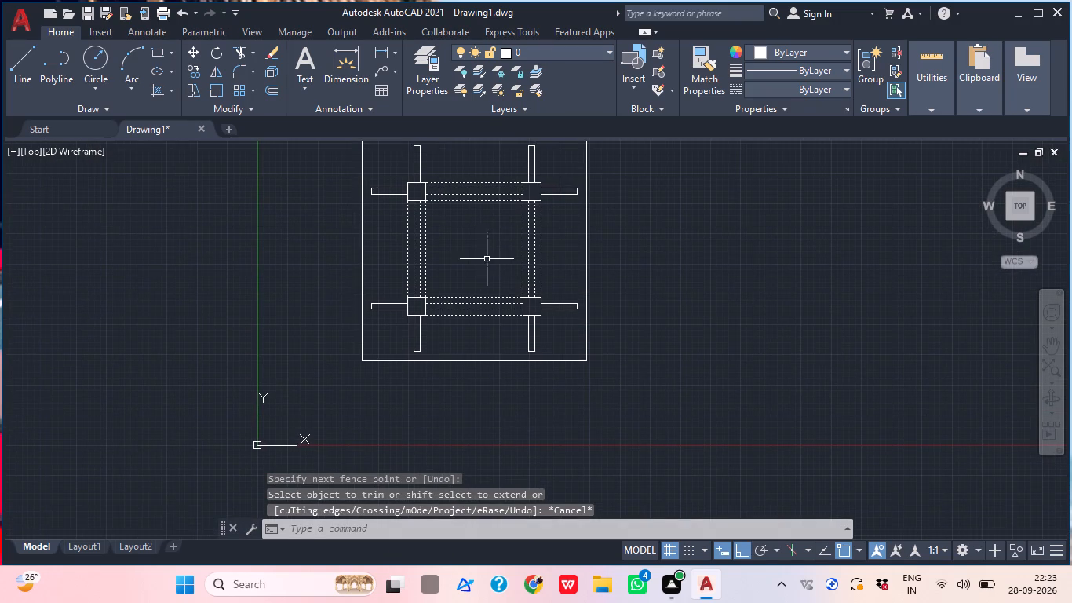
pyautogui.moveTo(484, 260); pyautogui.dragTo(482, 301, button='middle')
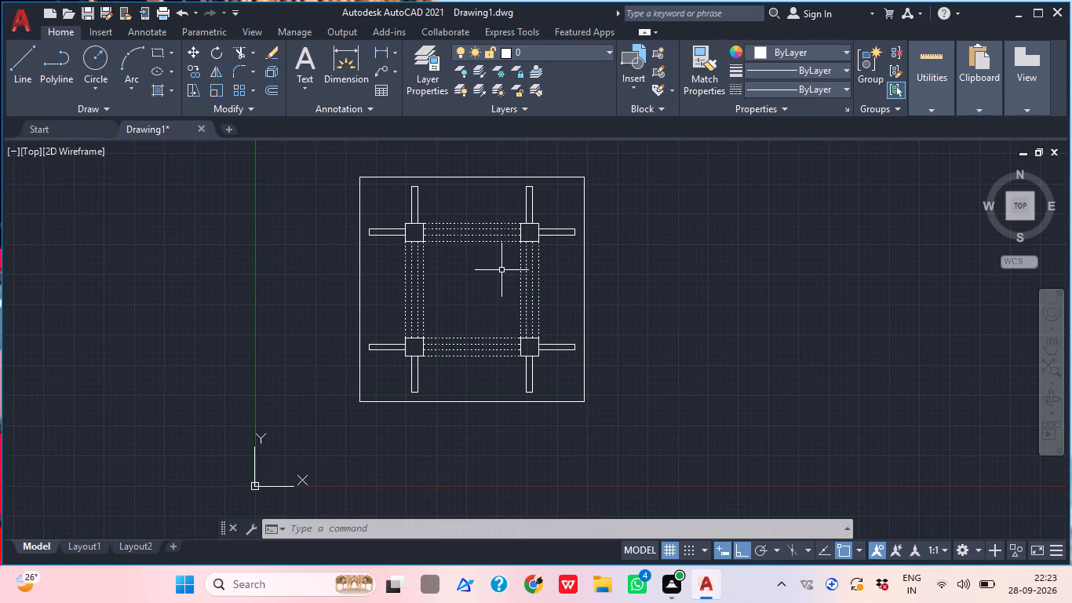
pyautogui.moveTo(479, 285); pyautogui.dragTo(385, 298, button='middle')
pyautogui.scroll(1, 386, 291)
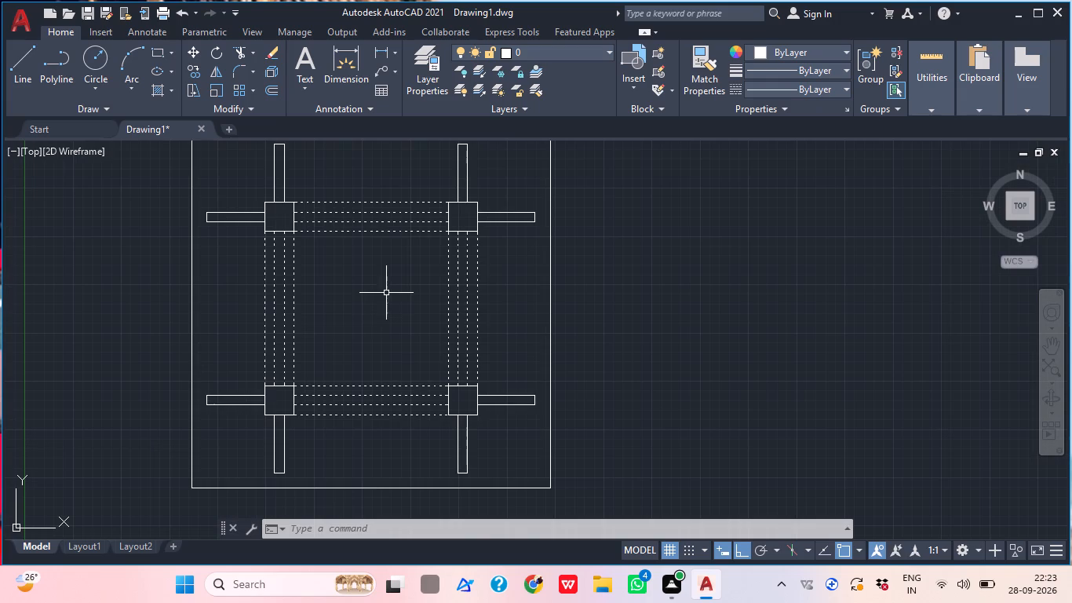
pyautogui.moveTo(364, 353); pyautogui.dragTo(340, 380, button='middle')
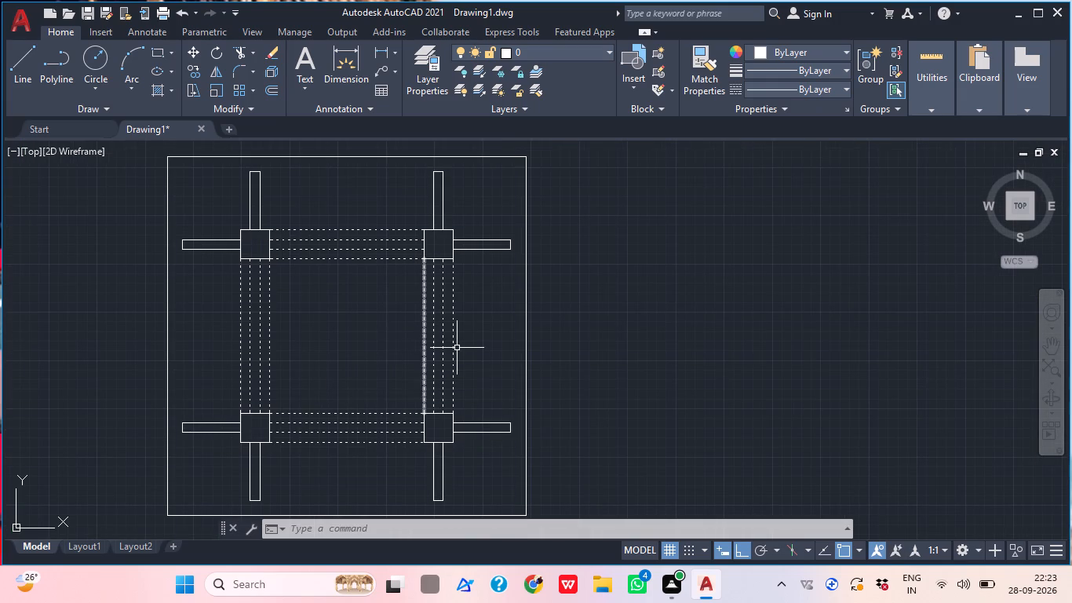
pyautogui.moveTo(407, 379); pyautogui.dragTo(391, 355, button='middle')
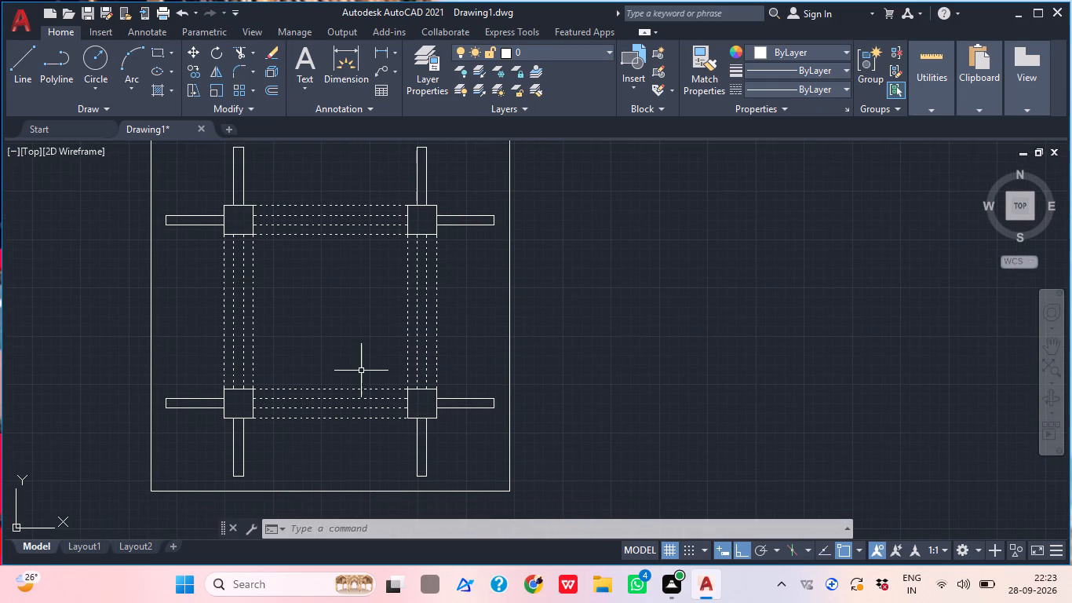
pyautogui.moveTo(315, 452); pyautogui.dragTo(329, 418, button='middle')
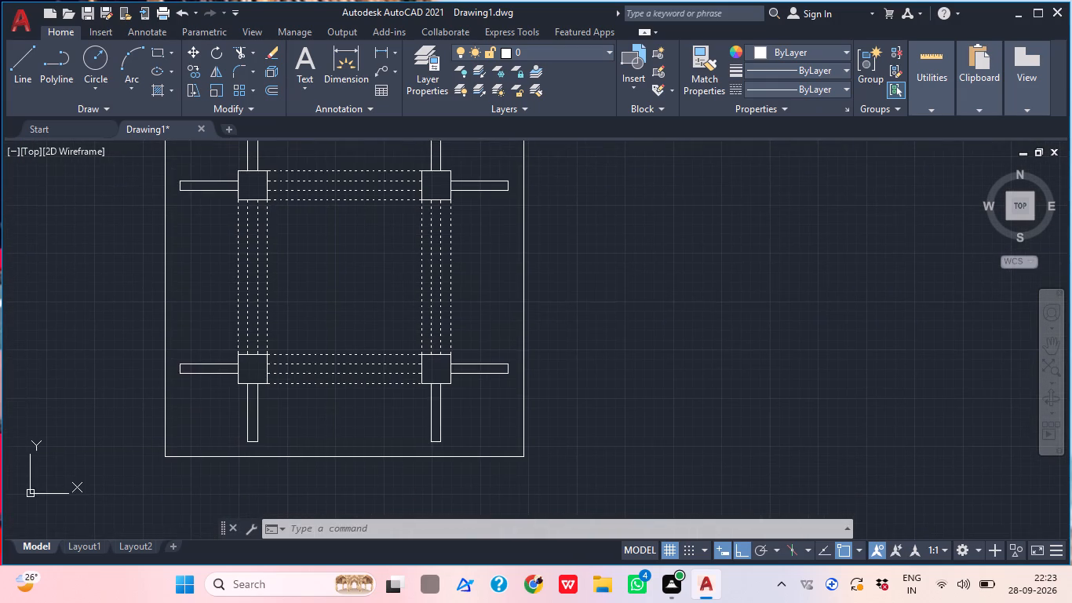
pyautogui.scroll(-1, 329, 416)
pyautogui.moveTo(322, 336); pyautogui.dragTo(315, 356, button='middle')
pyautogui.scroll(1, 325, 312)
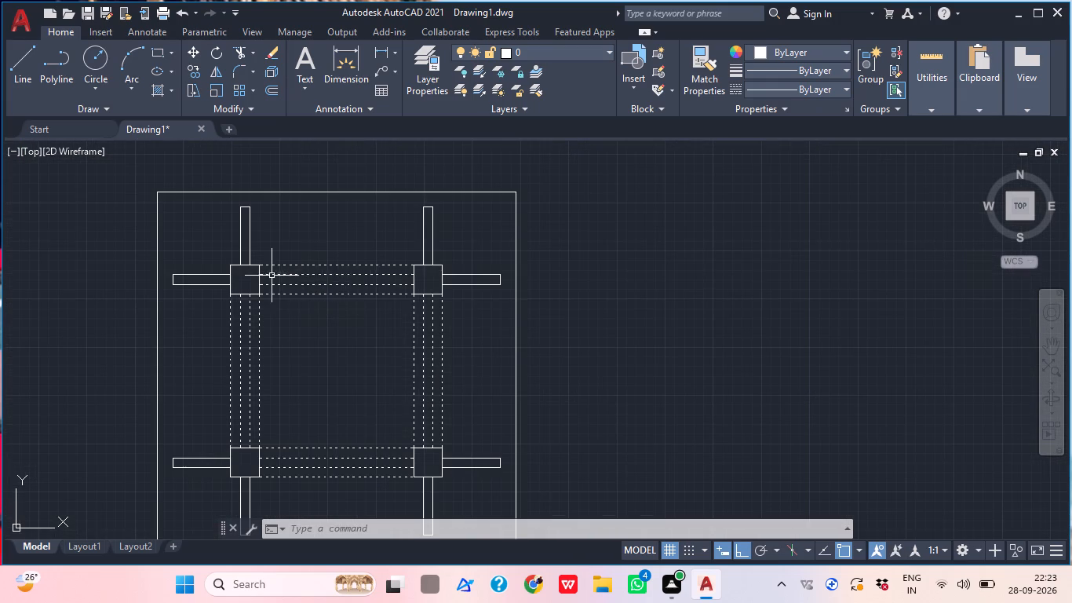
pyautogui.scroll(1, 194, 193)
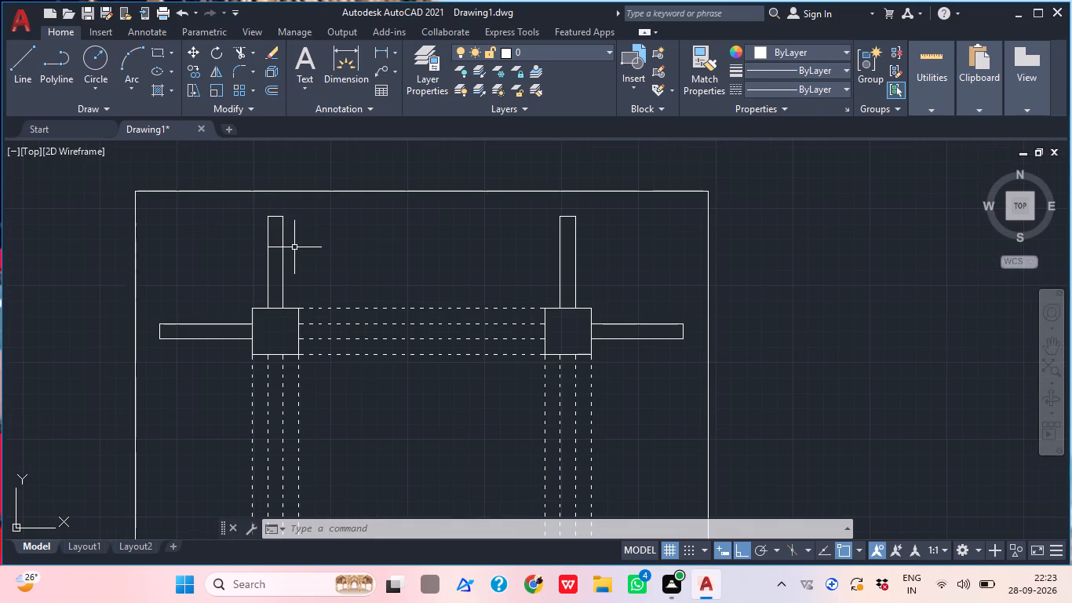
pyautogui.scroll(-2, 339, 239)
pyautogui.scroll(1, 362, 232)
pyautogui.scroll(-2, 385, 276)
pyautogui.moveTo(403, 300); pyautogui.dragTo(385, 308, button='middle')
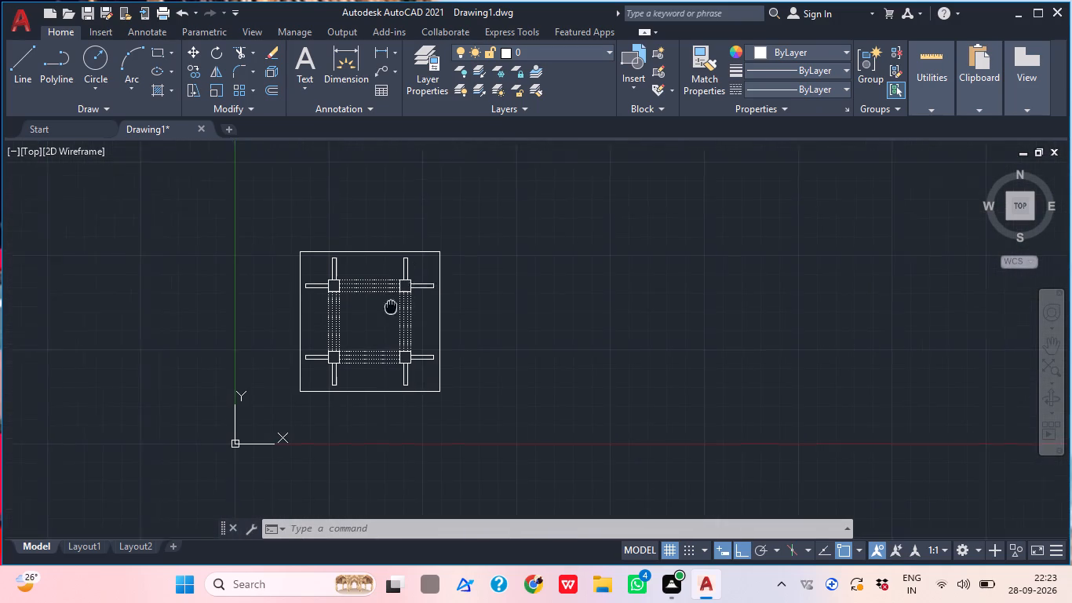
pyautogui.moveTo(385, 308); pyautogui.dragTo(352, 316, button='middle')
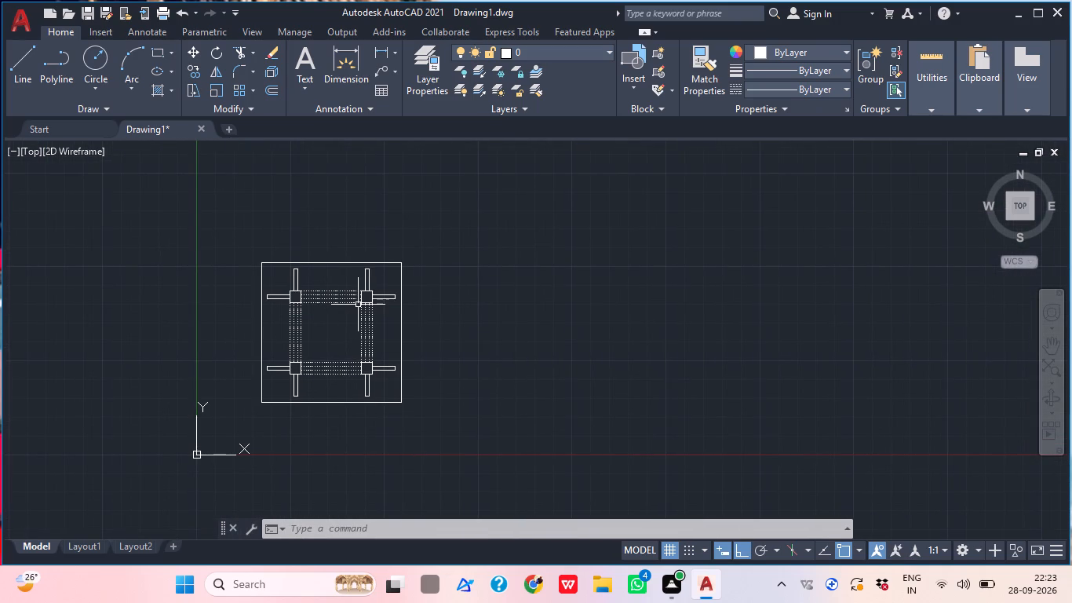
pyautogui.middleClick(326, 330)
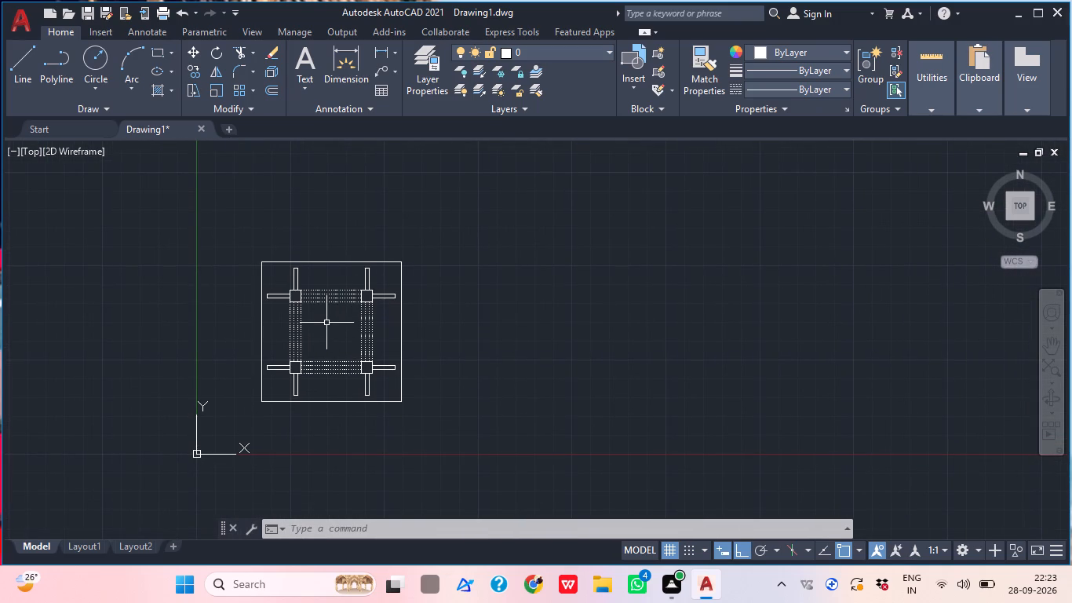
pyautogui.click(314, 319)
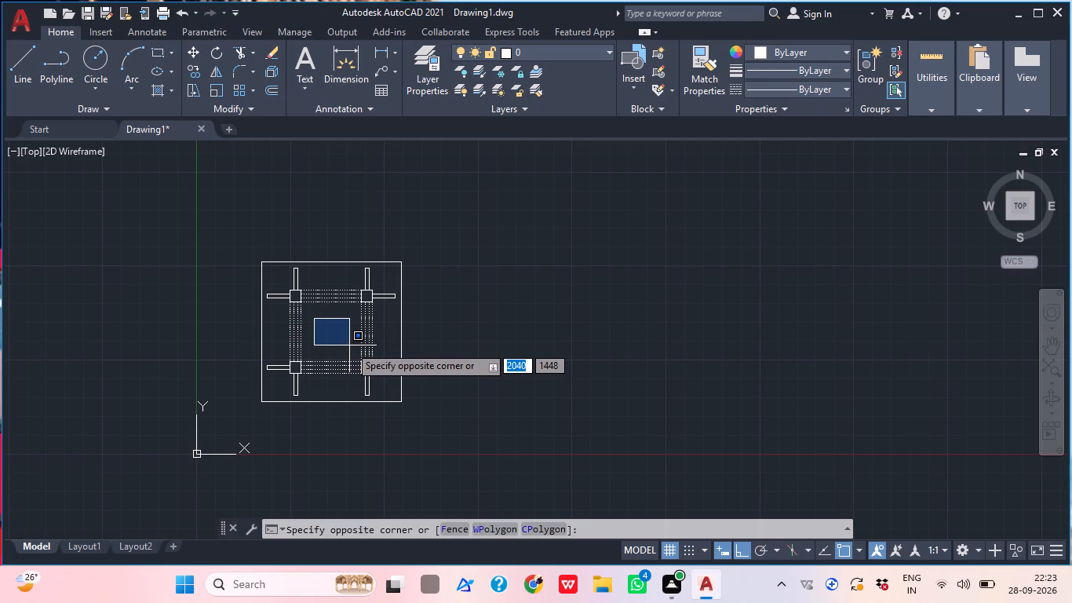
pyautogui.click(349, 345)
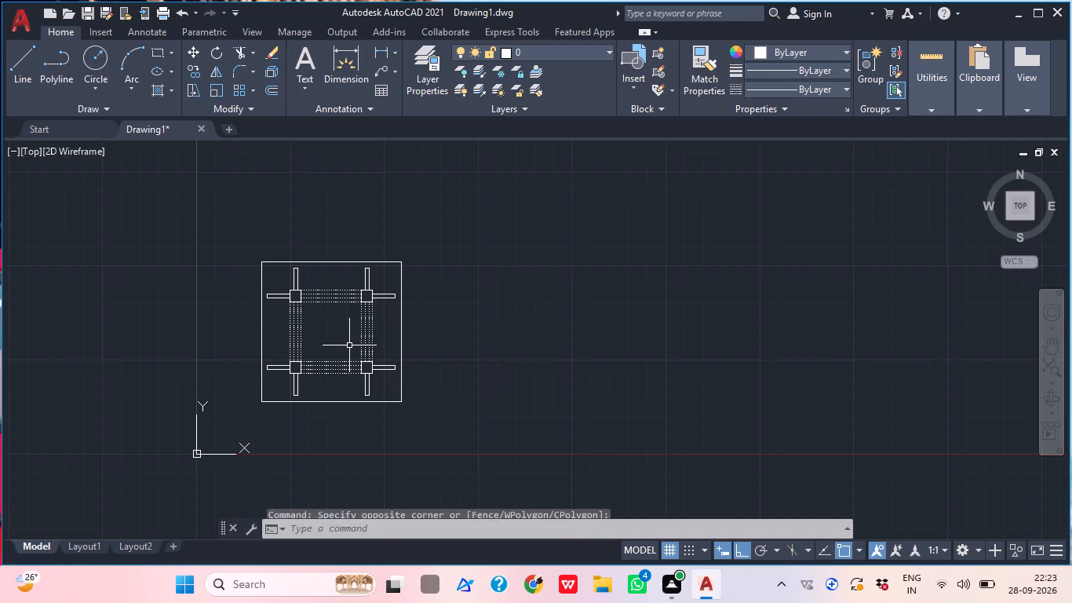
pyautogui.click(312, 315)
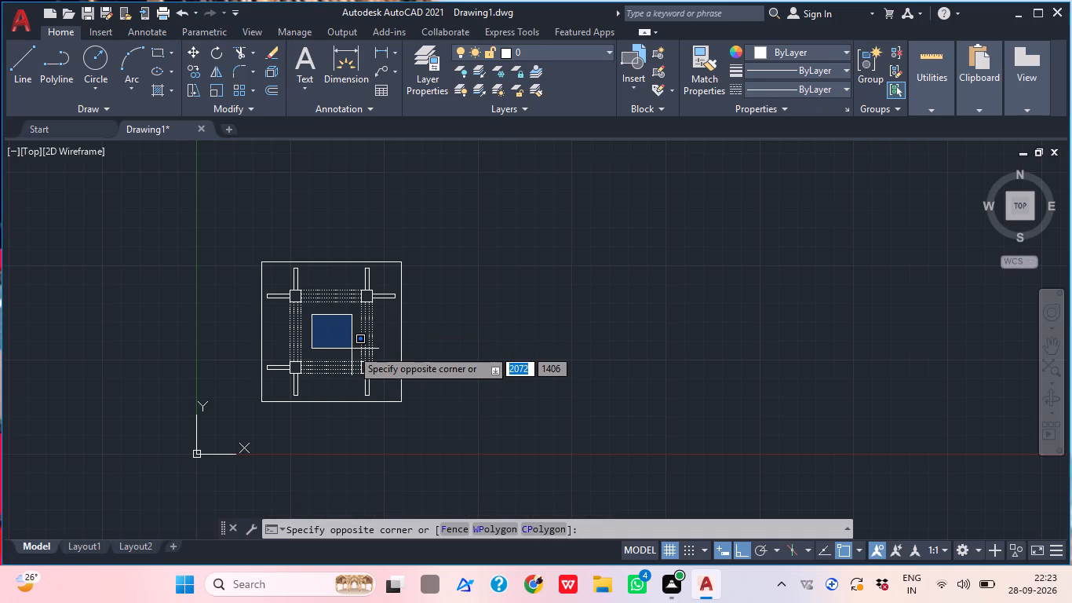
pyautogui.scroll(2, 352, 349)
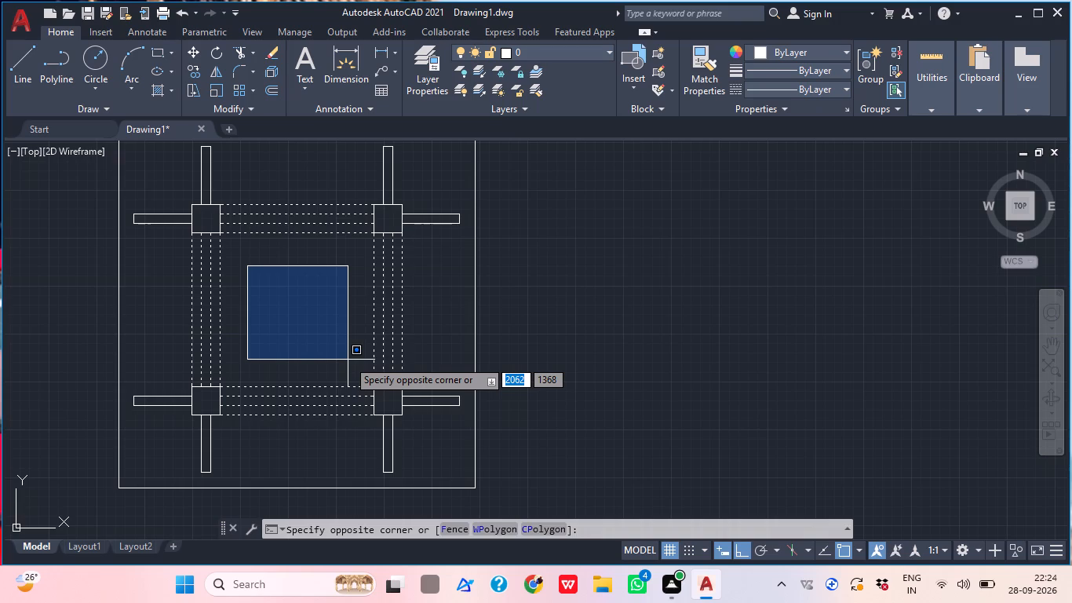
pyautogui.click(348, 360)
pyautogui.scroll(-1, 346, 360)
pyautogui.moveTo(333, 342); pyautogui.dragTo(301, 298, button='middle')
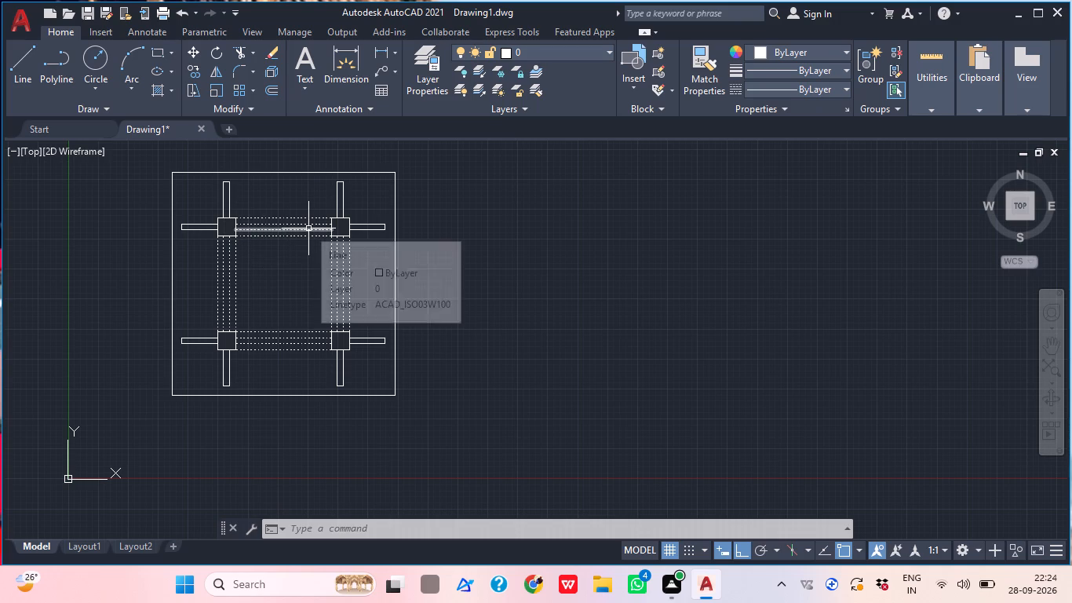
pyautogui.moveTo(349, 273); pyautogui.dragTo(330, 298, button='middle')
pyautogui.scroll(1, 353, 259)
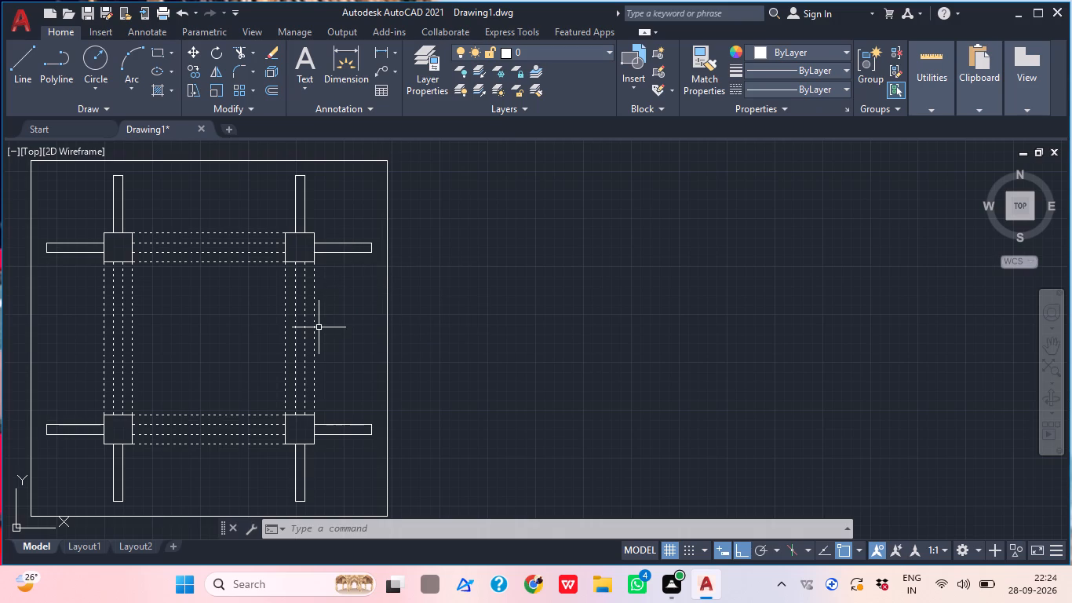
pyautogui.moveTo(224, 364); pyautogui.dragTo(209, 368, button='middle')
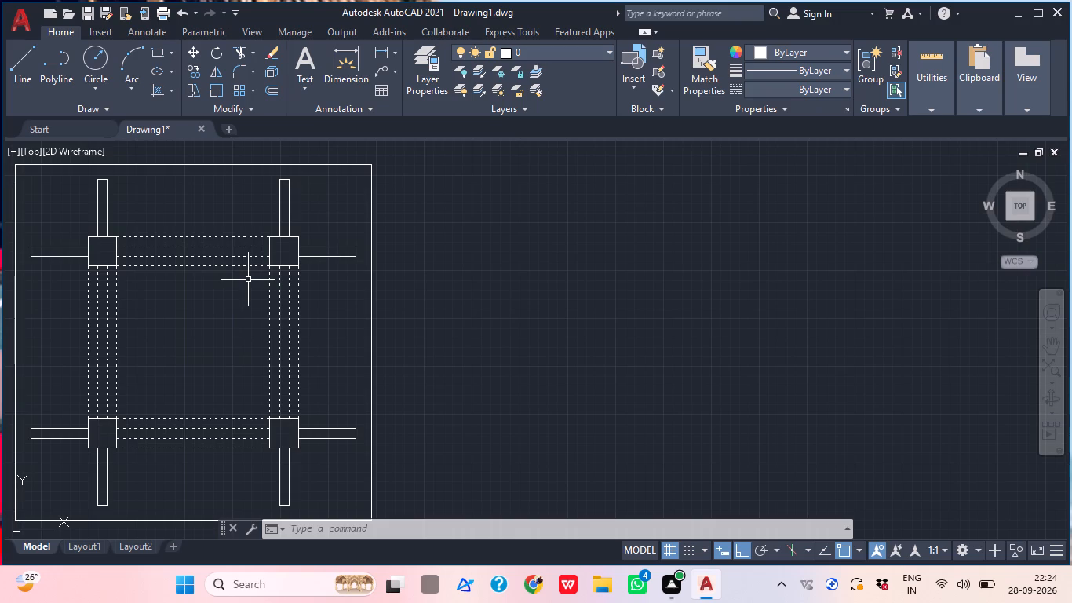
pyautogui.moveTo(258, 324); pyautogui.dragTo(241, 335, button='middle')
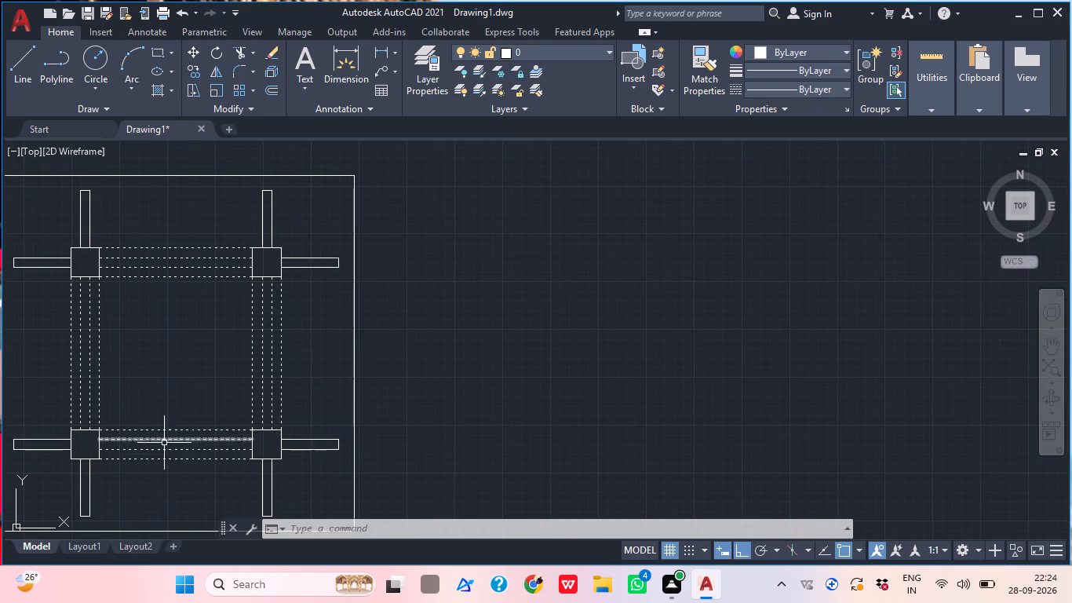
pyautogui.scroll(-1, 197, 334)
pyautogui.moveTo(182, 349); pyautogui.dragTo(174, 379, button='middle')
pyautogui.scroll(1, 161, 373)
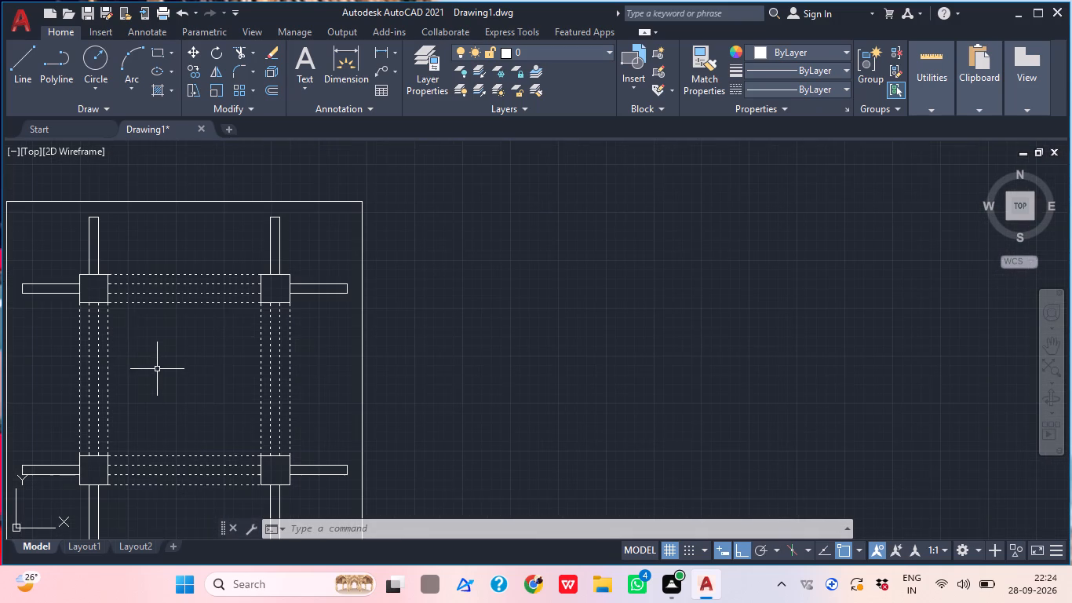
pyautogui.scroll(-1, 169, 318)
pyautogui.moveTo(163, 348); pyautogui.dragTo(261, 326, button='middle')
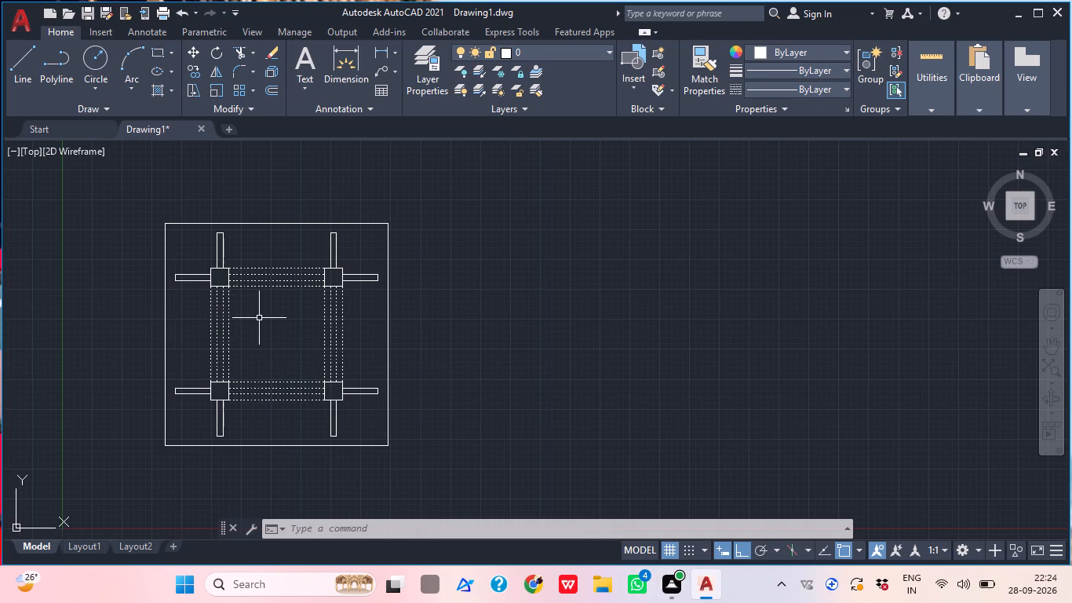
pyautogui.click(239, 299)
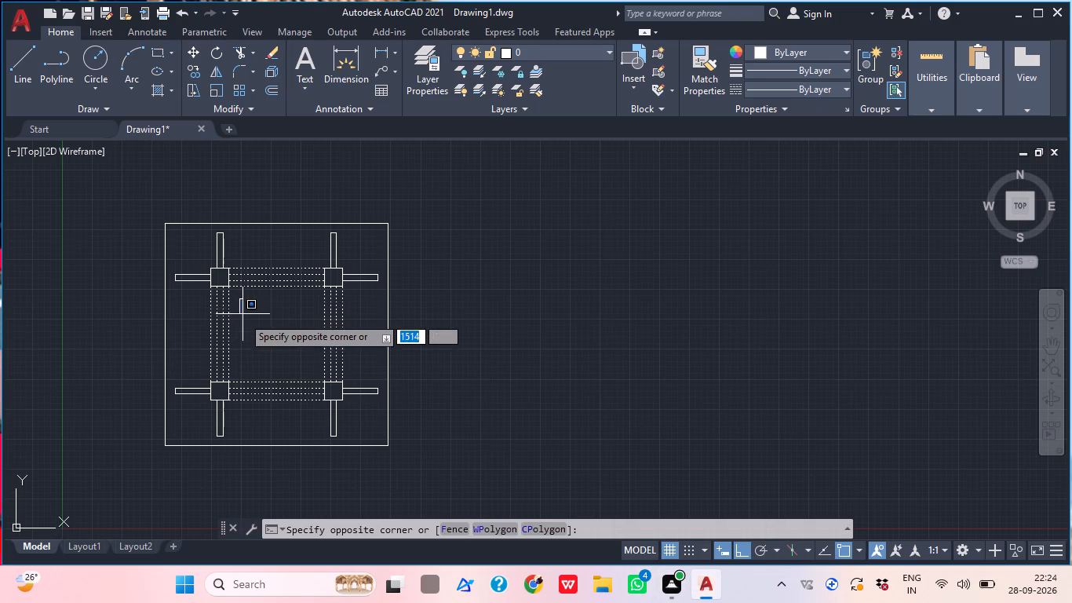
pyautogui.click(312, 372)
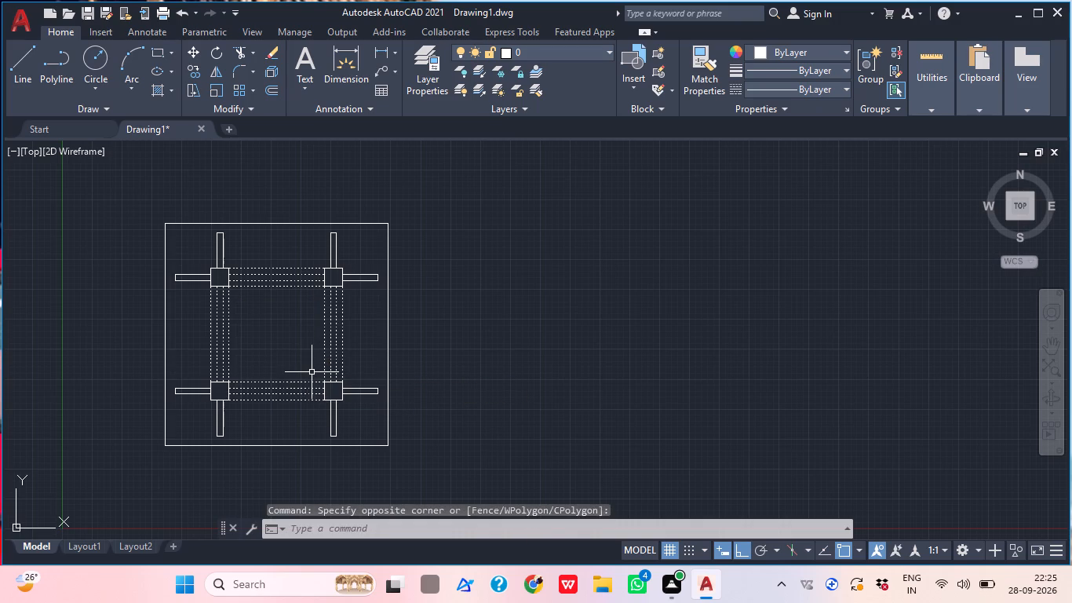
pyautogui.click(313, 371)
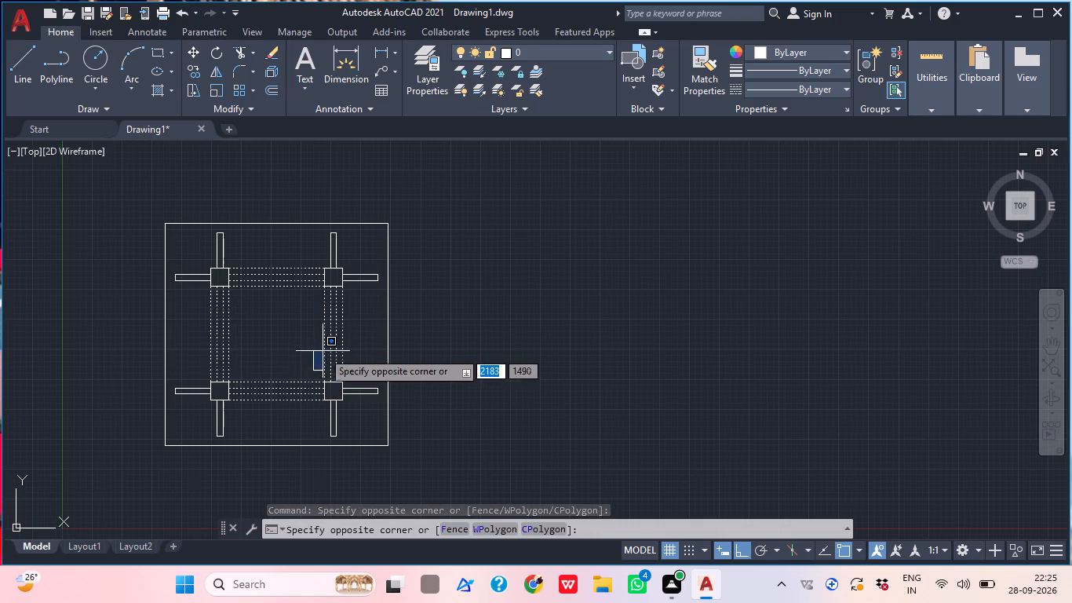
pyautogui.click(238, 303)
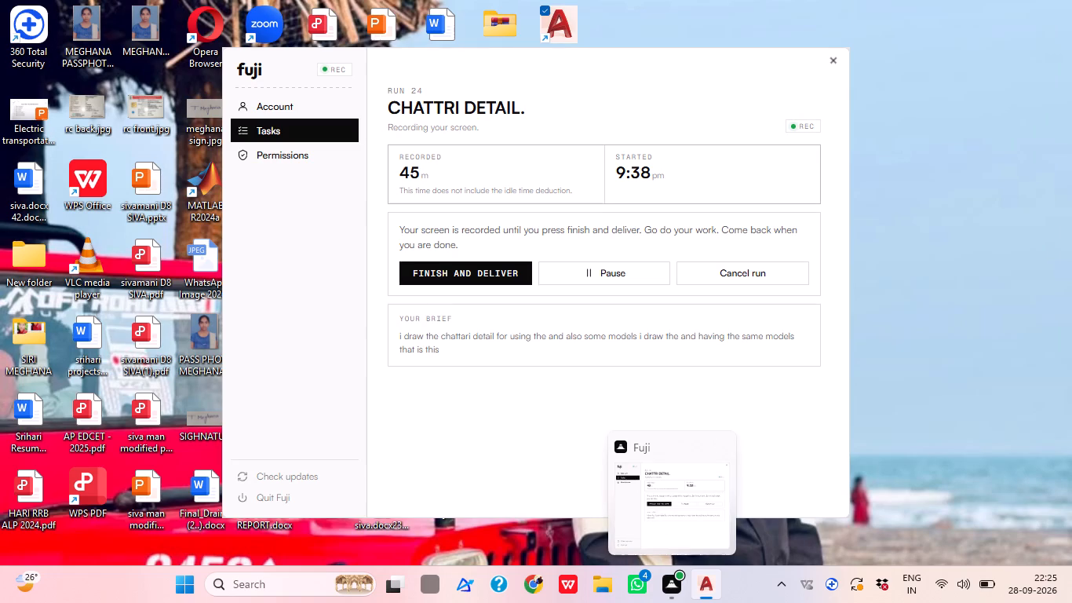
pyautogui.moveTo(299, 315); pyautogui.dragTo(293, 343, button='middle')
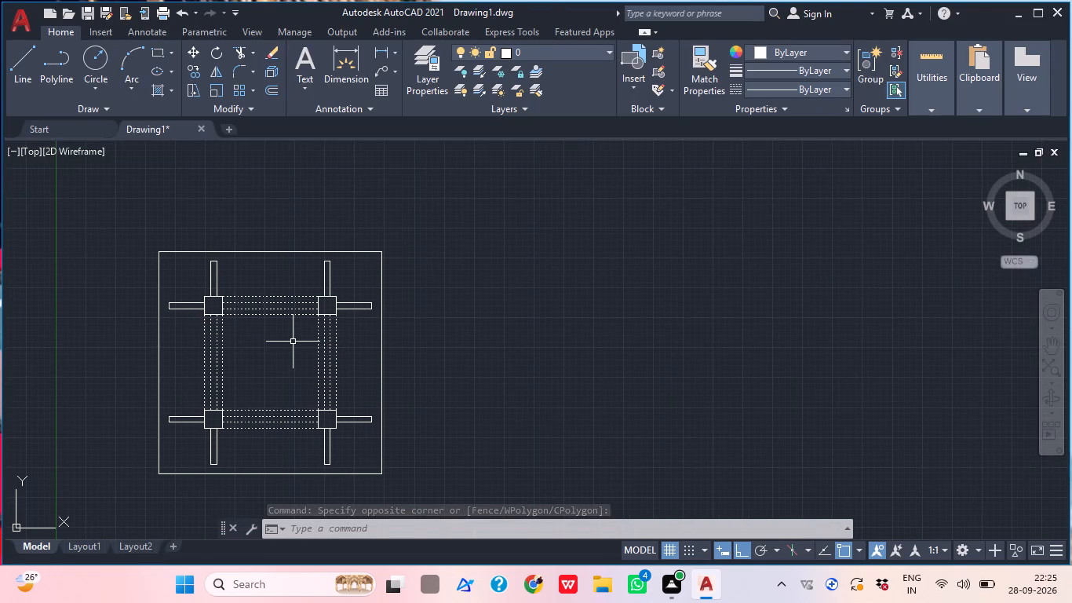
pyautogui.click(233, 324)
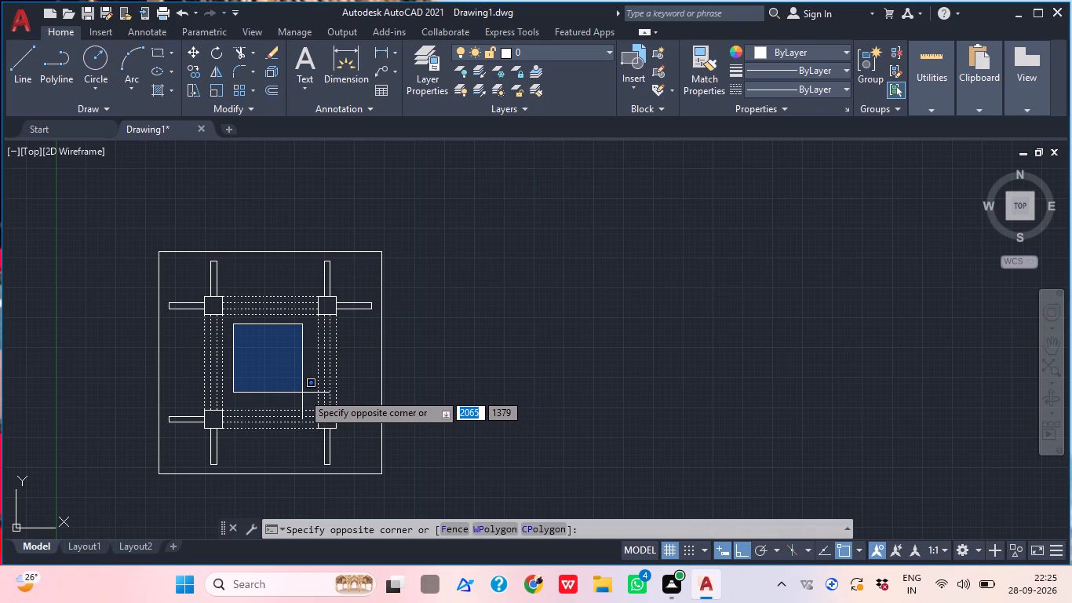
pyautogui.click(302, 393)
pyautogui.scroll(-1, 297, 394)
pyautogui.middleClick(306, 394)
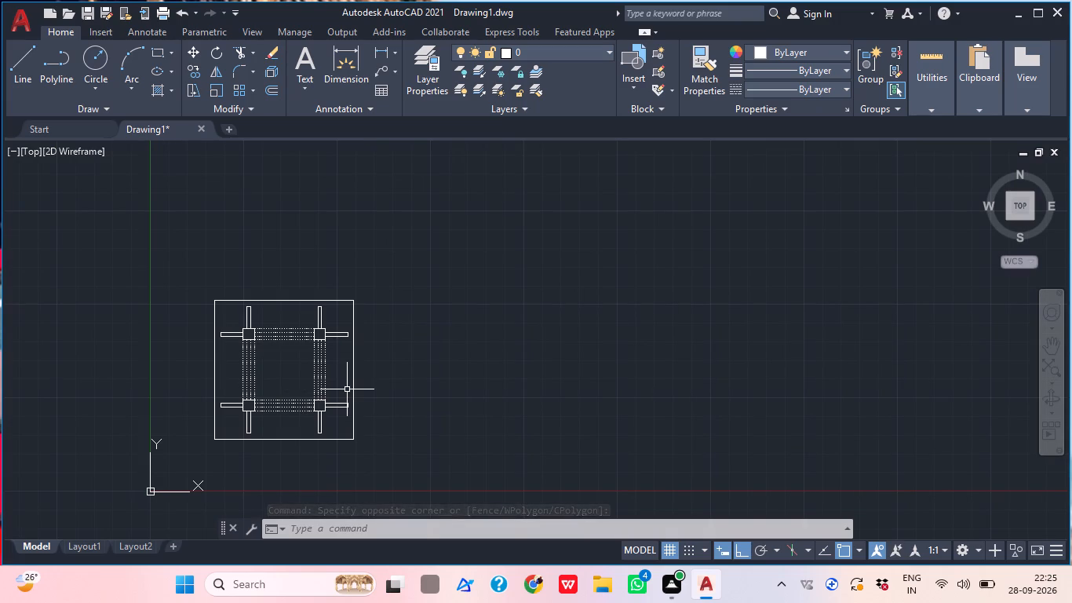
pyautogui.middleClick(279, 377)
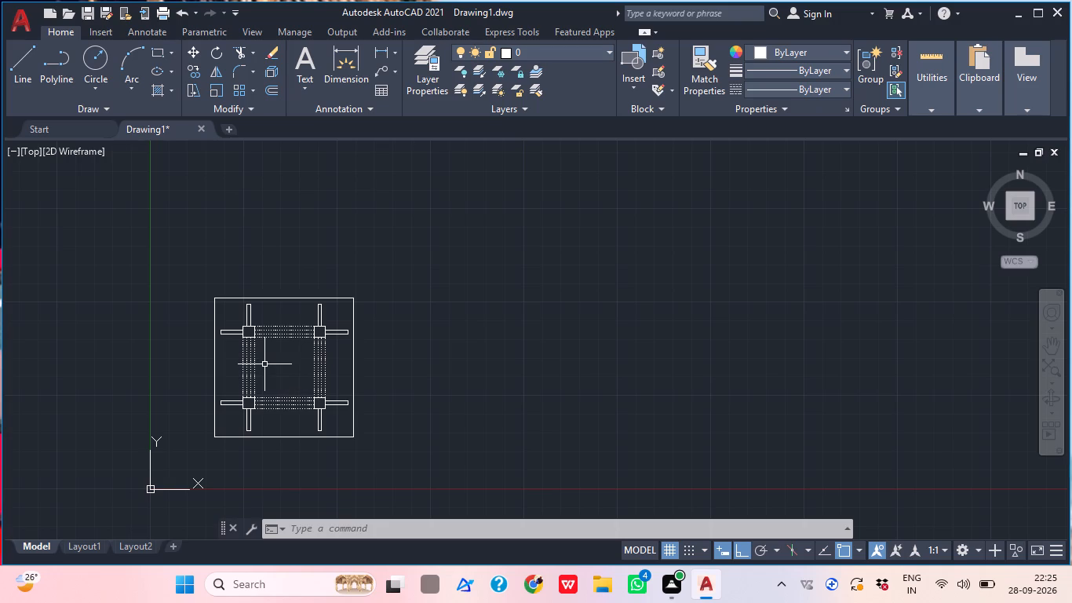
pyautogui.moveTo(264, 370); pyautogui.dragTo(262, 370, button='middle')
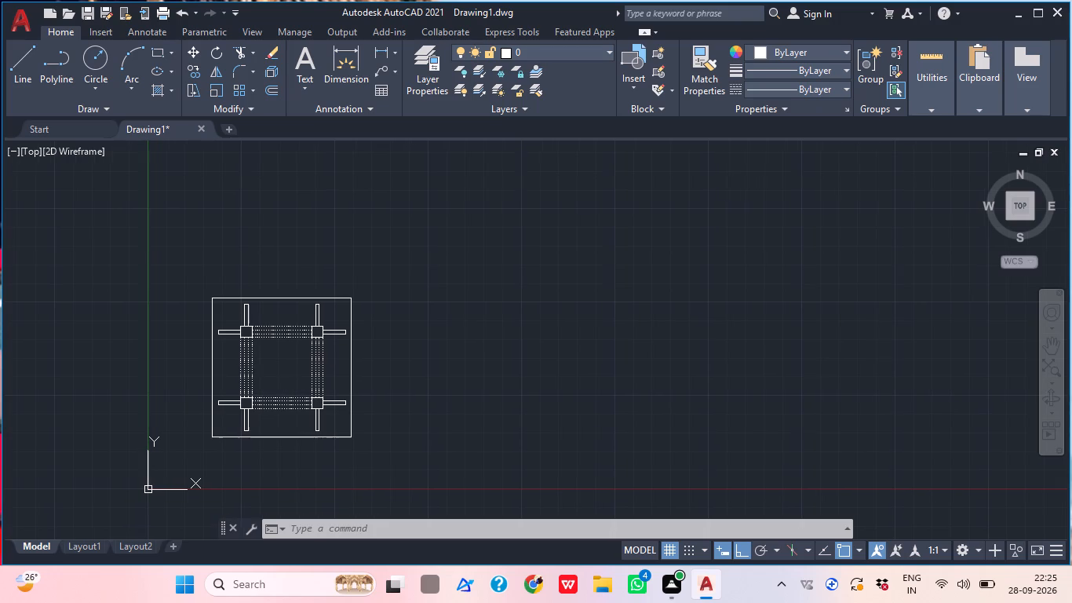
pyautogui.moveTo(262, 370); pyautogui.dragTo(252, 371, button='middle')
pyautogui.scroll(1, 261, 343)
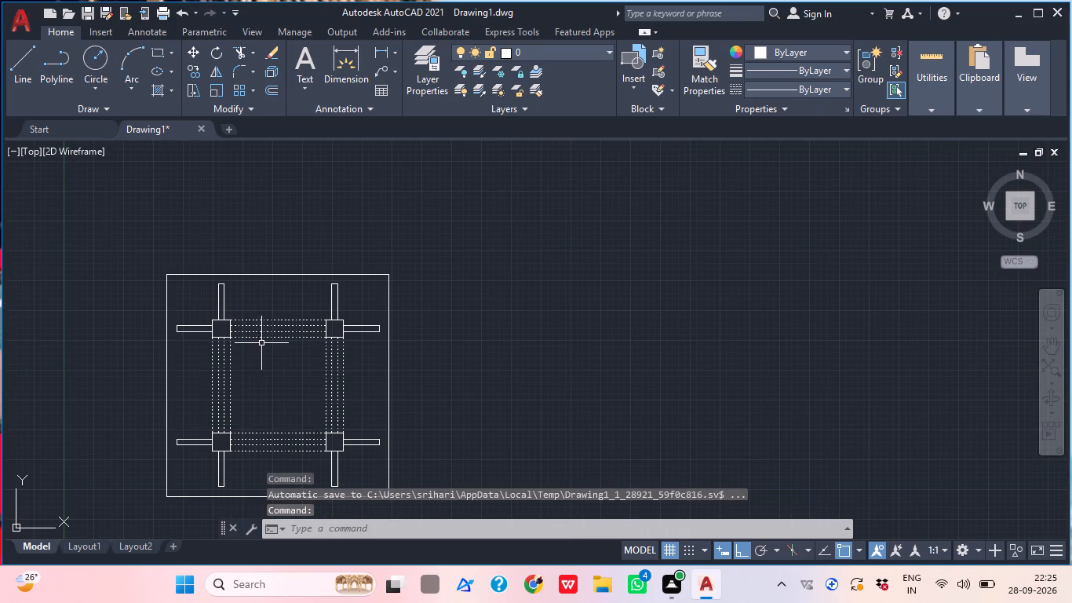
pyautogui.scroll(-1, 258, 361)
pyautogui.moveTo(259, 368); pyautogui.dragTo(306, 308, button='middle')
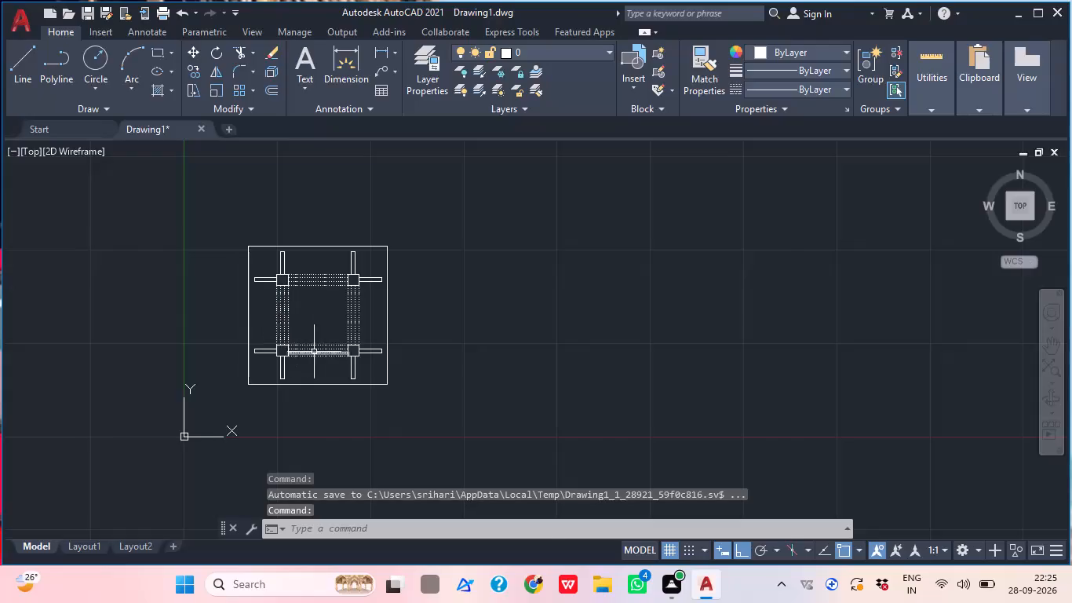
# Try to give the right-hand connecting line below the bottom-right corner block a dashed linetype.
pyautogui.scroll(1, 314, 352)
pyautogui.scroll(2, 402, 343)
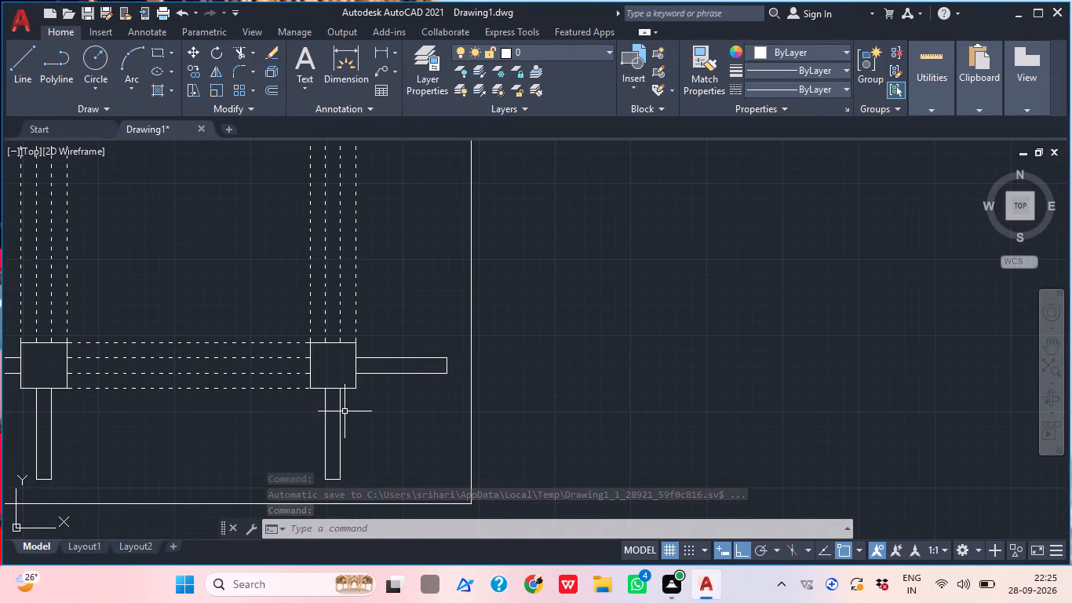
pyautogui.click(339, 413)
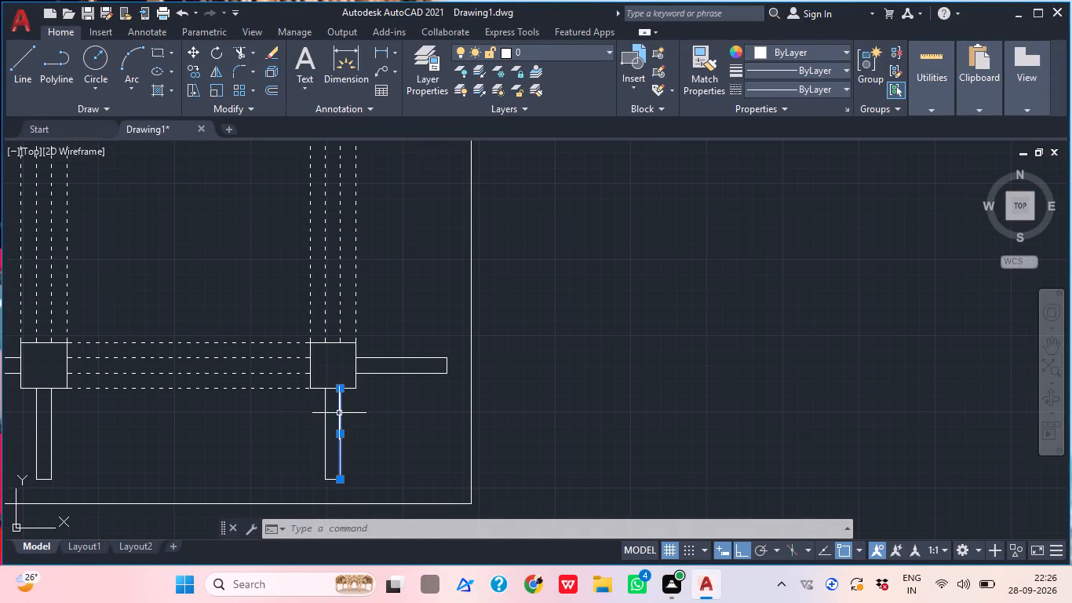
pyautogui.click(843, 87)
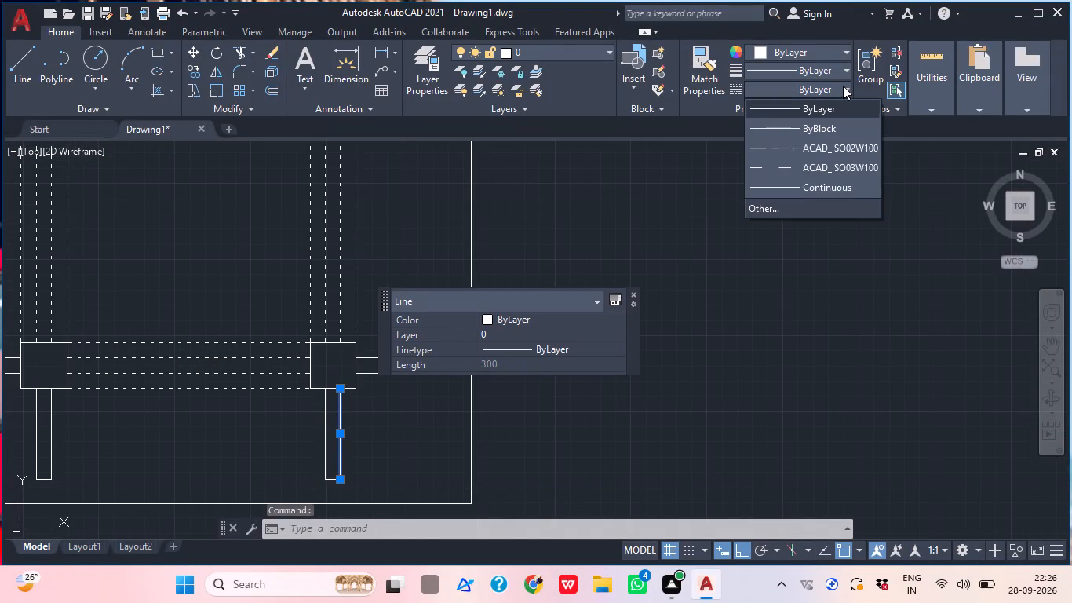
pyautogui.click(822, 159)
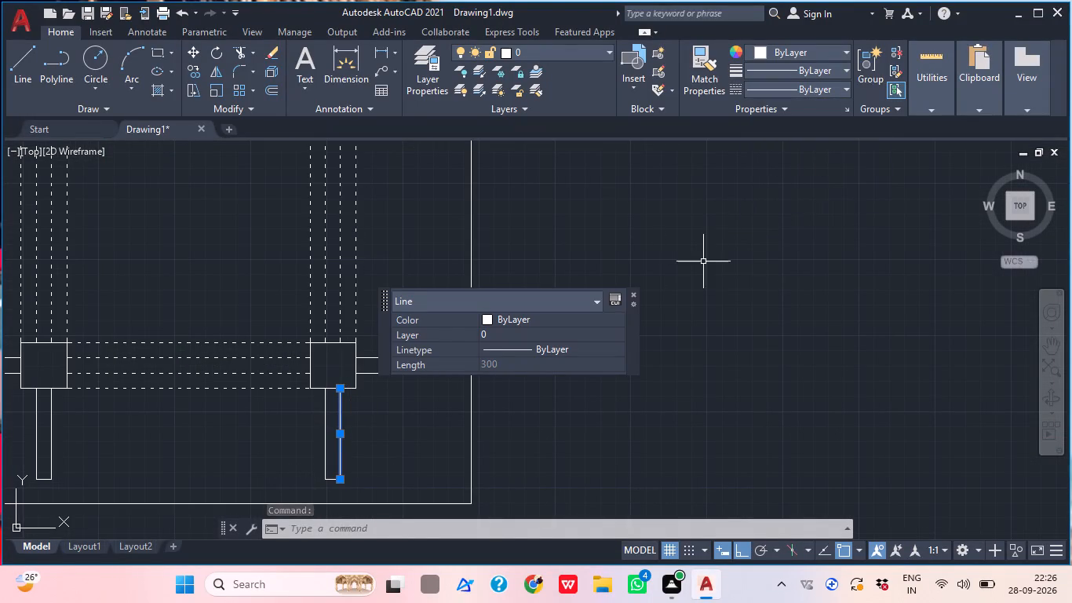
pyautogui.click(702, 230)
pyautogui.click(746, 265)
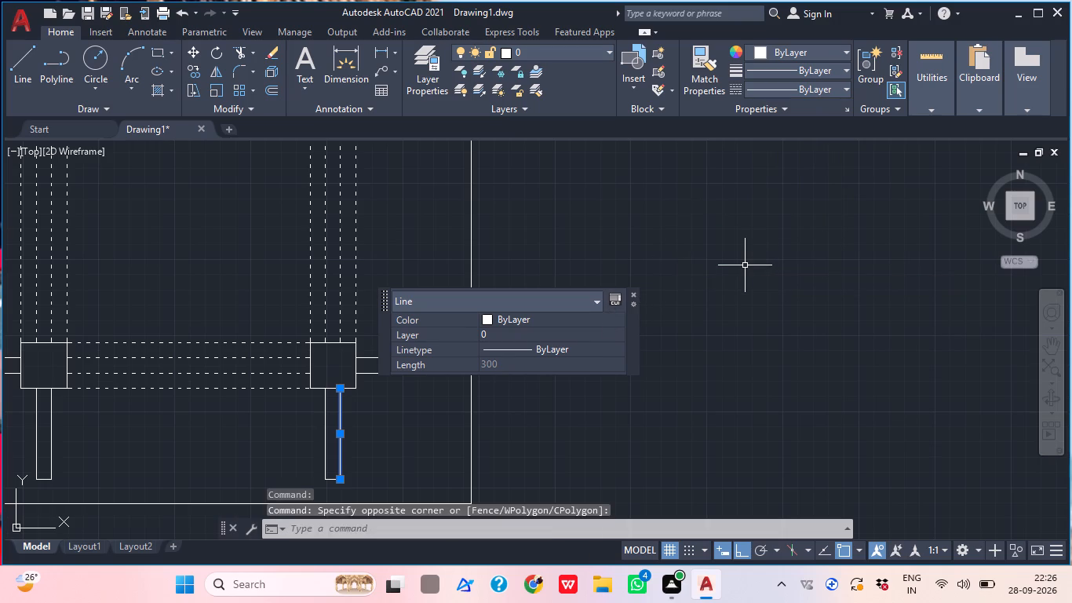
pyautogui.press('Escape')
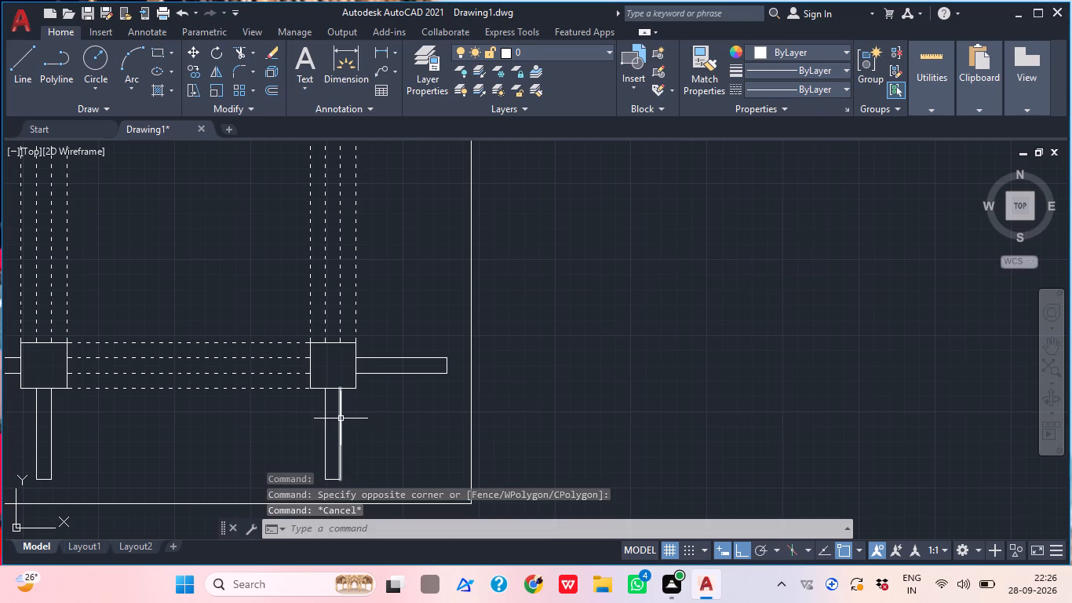
# Set both connecting lines below the bottom-right corner block and their end cap to the ACAD_ISO03W100 linetype.
pyautogui.click(338, 420)
pyautogui.click(843, 86)
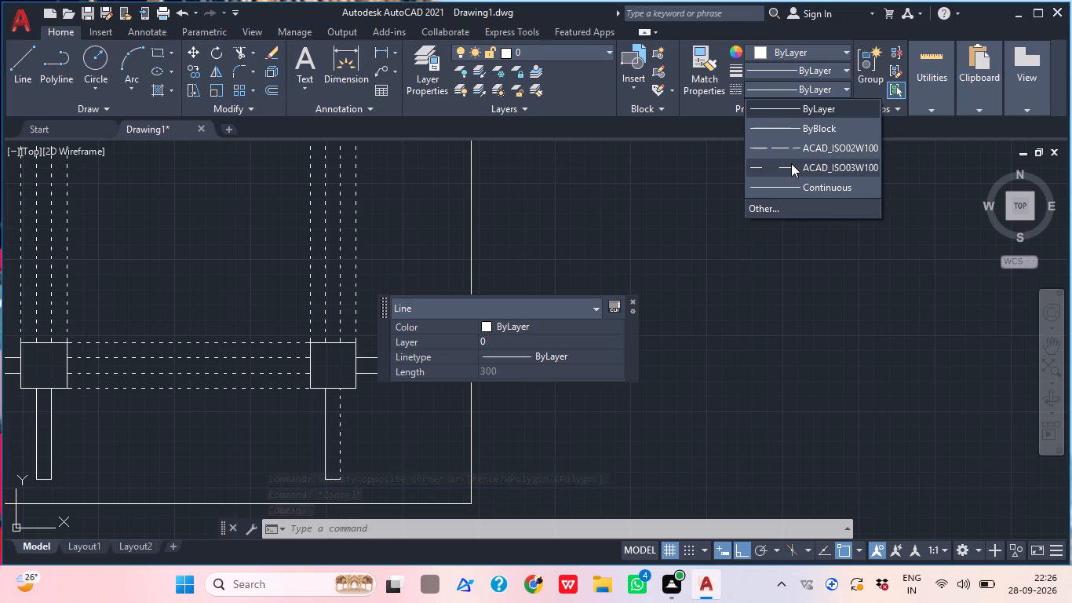
pyautogui.click(791, 163)
pyautogui.press('Escape')
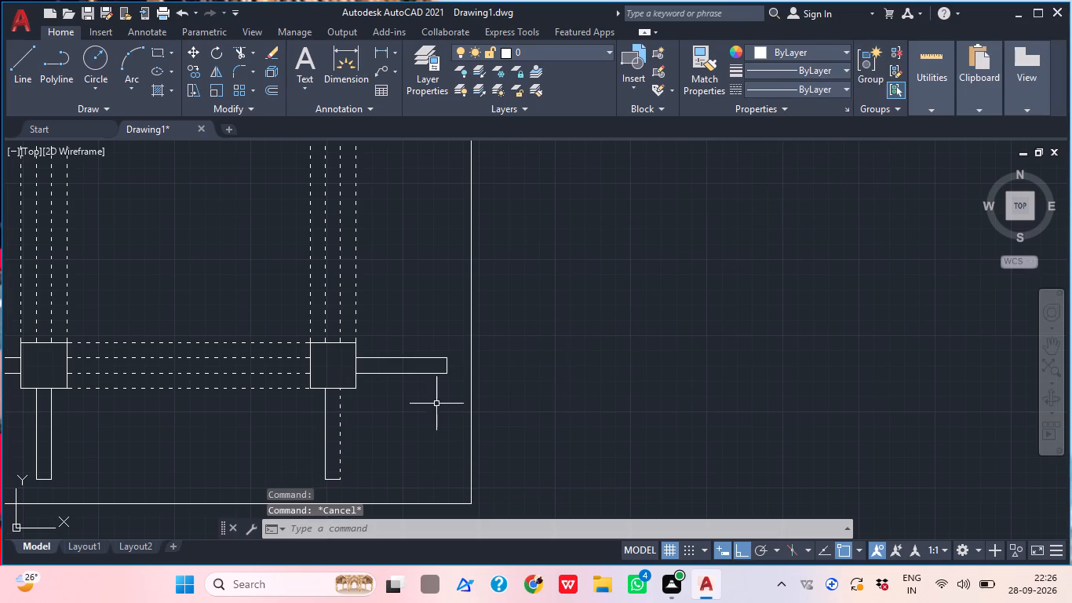
pyautogui.moveTo(329, 466); pyautogui.dragTo(385, 429, button='middle')
pyautogui.scroll(2, 390, 421)
pyautogui.click(368, 422)
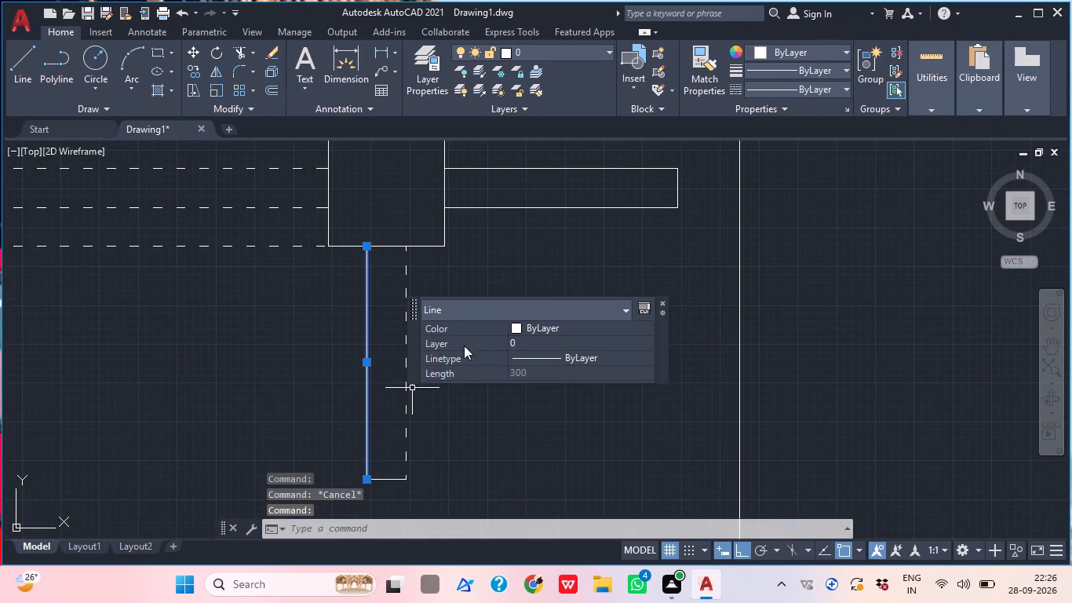
pyautogui.click(805, 85)
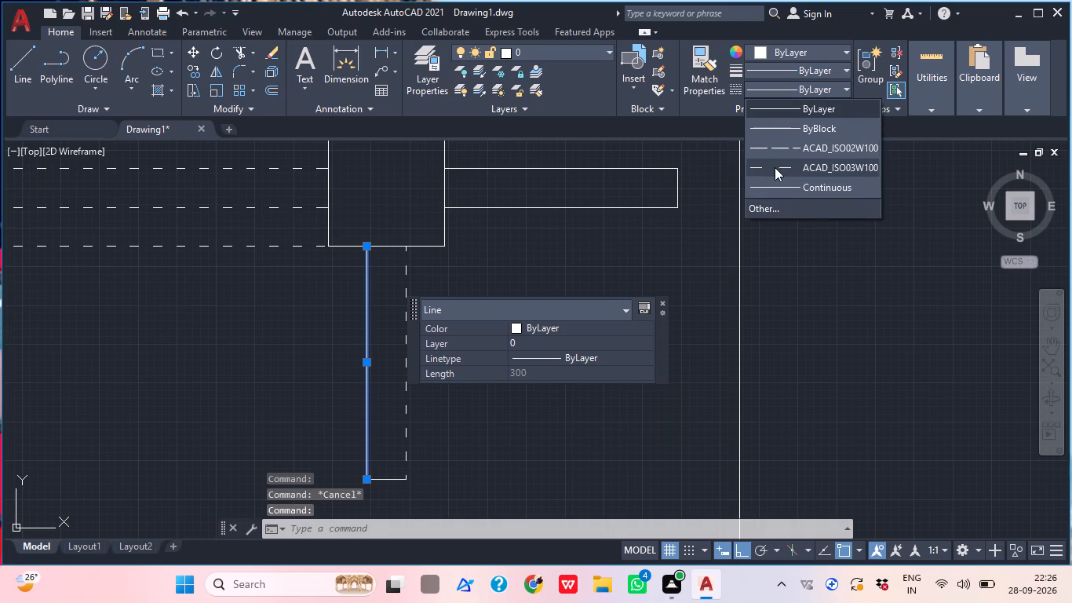
pyautogui.click(775, 167)
pyautogui.press('Escape')
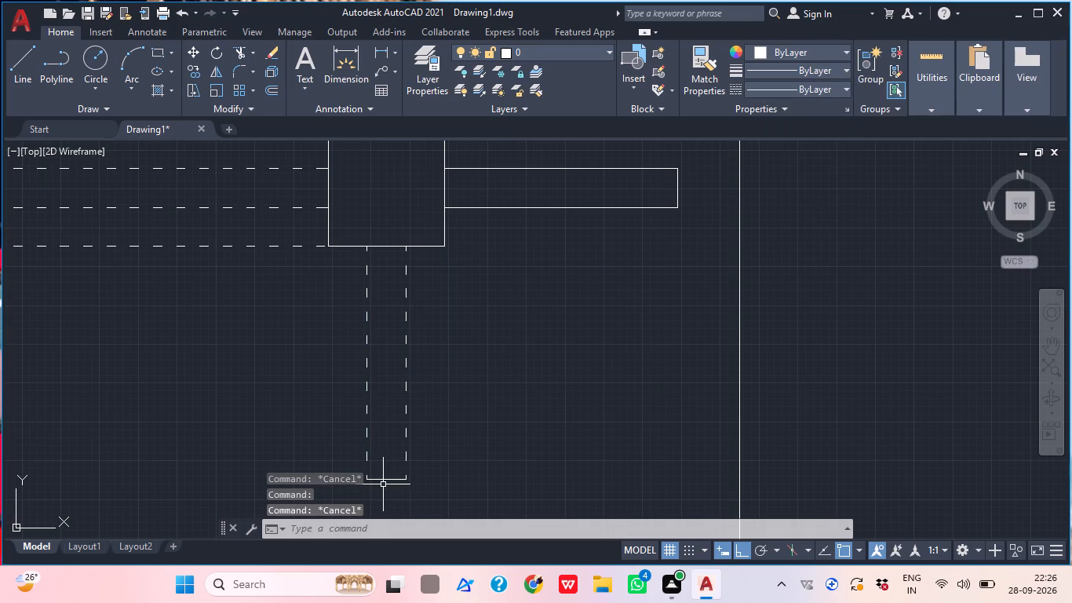
pyautogui.click(383, 479)
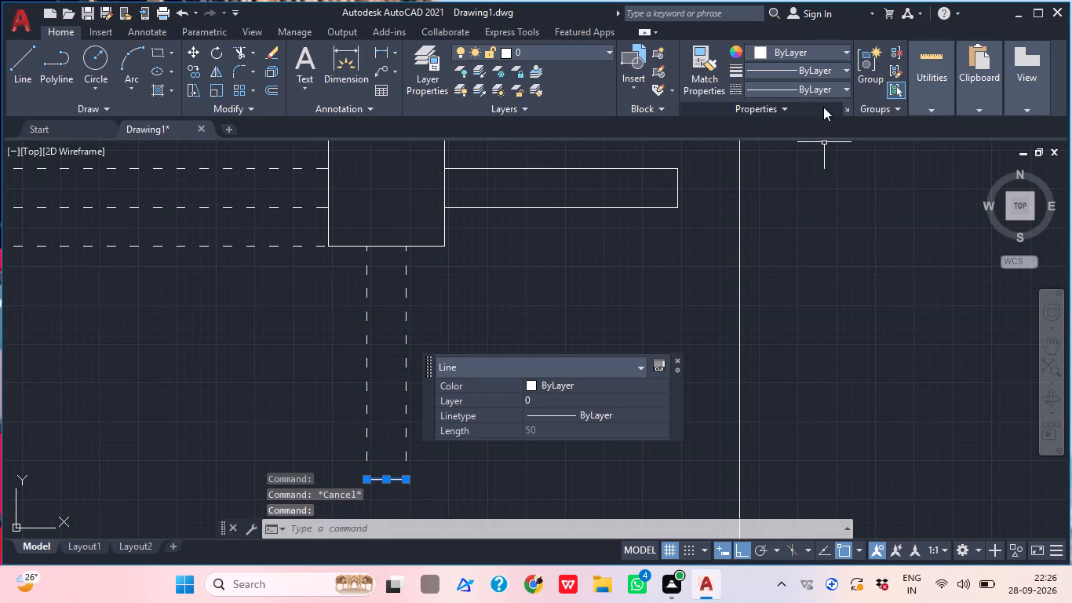
pyautogui.click(840, 86)
pyautogui.click(802, 170)
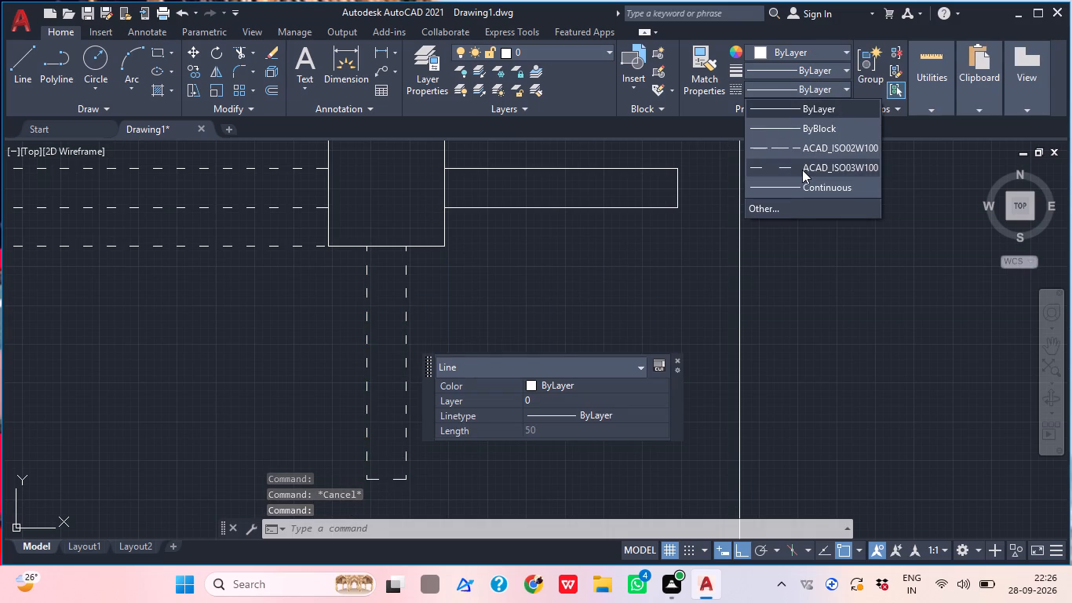
pyautogui.press('Escape')
# Set both connecting lines extending right from the bottom-right corner block and their end cap to the ACAD_ISO03W100 linetype.
pyautogui.scroll(-1, 573, 294)
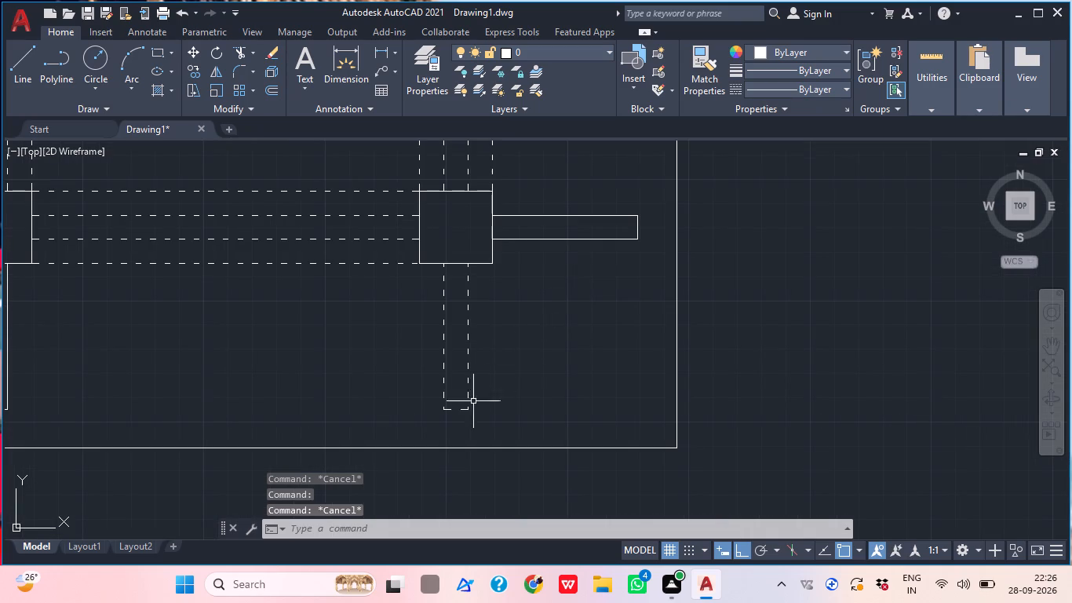
pyautogui.scroll(2, 455, 416)
pyautogui.scroll(-2, 565, 342)
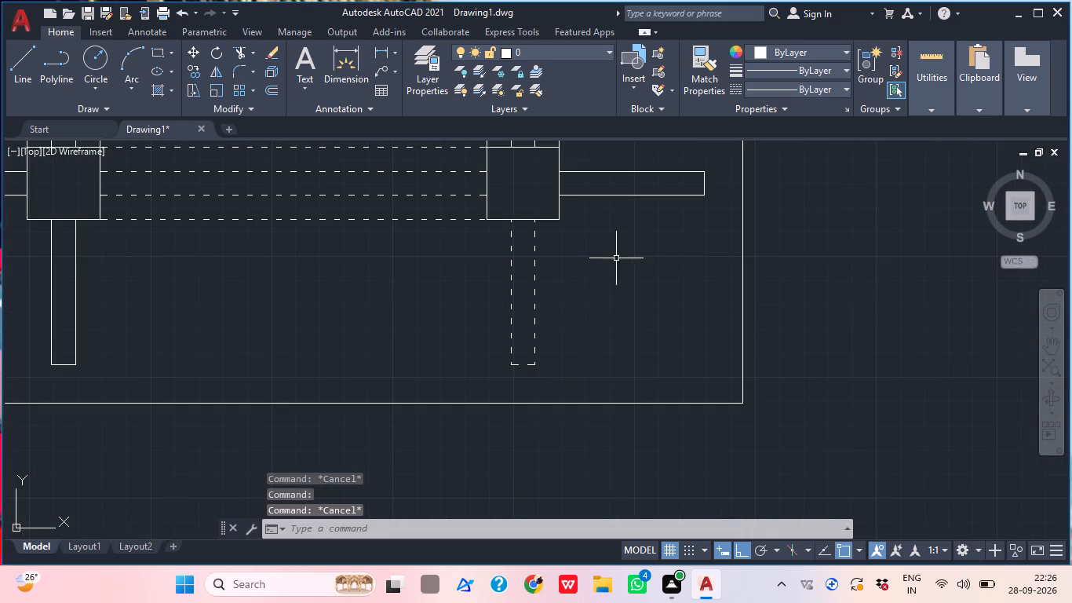
pyautogui.moveTo(613, 265); pyautogui.dragTo(458, 484, button='middle')
pyautogui.scroll(2, 456, 444)
pyautogui.click(499, 371)
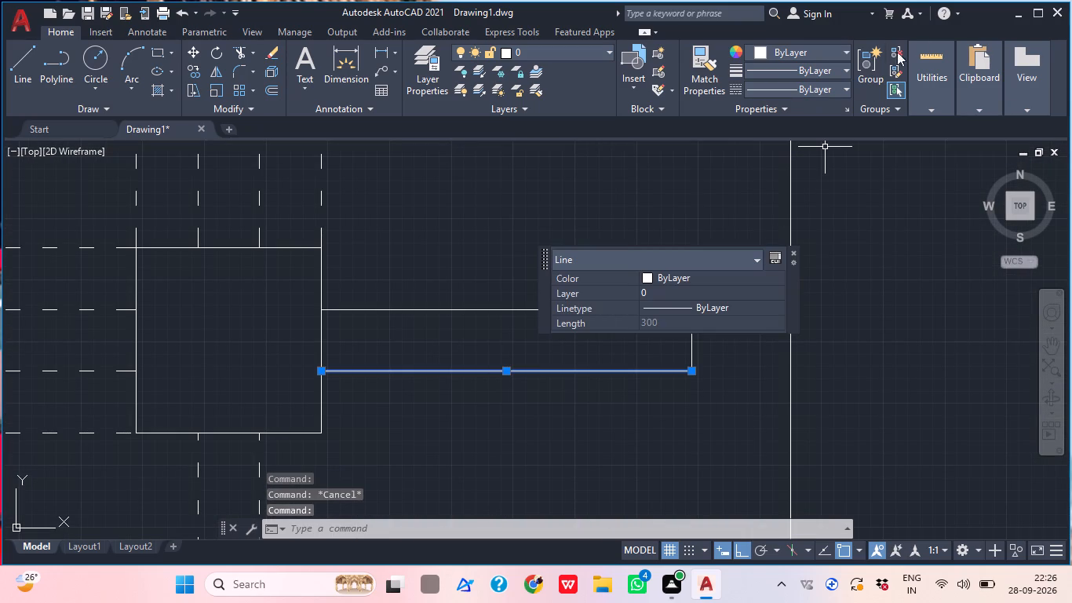
pyautogui.click(816, 91)
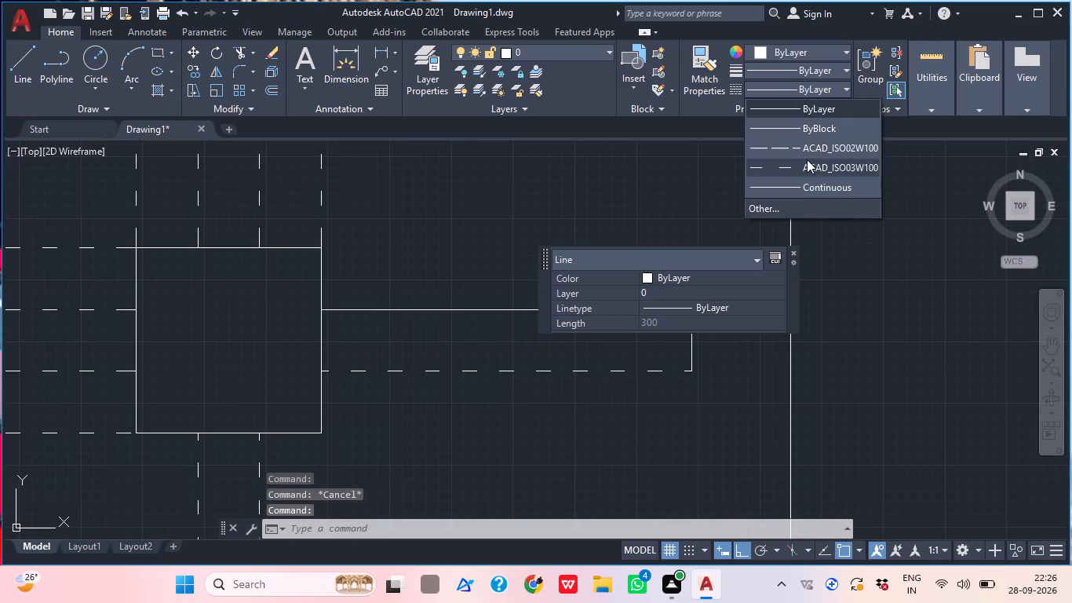
pyautogui.click(807, 159)
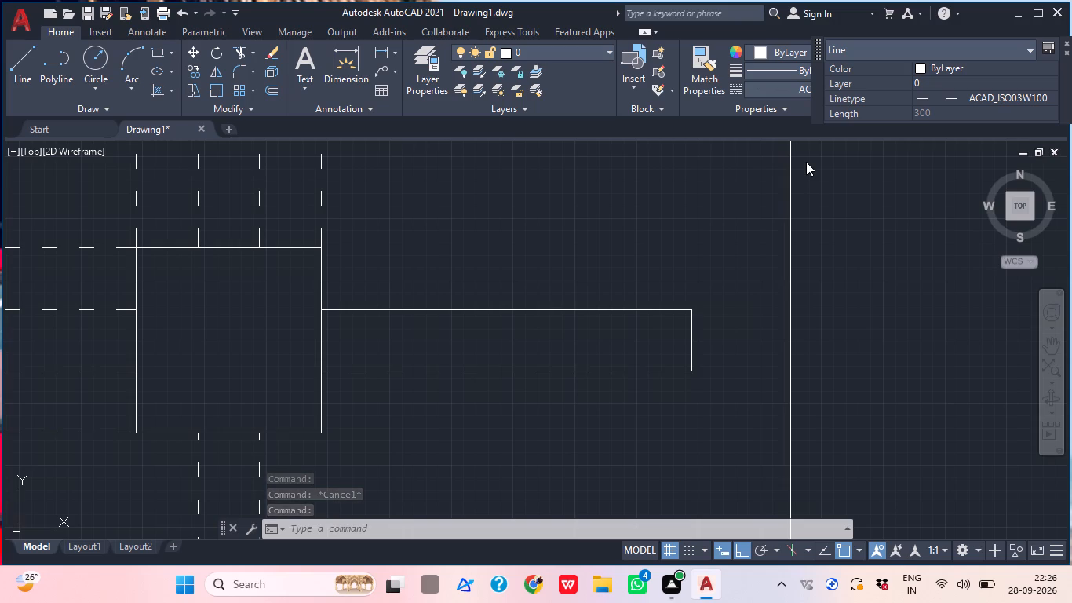
pyautogui.press('Escape')
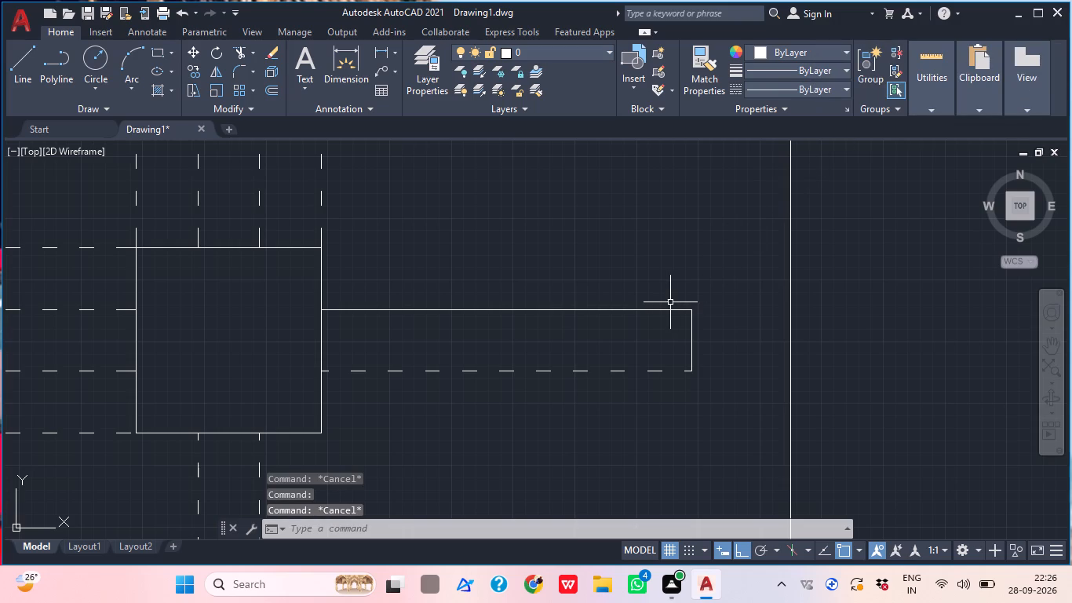
pyautogui.click(664, 310)
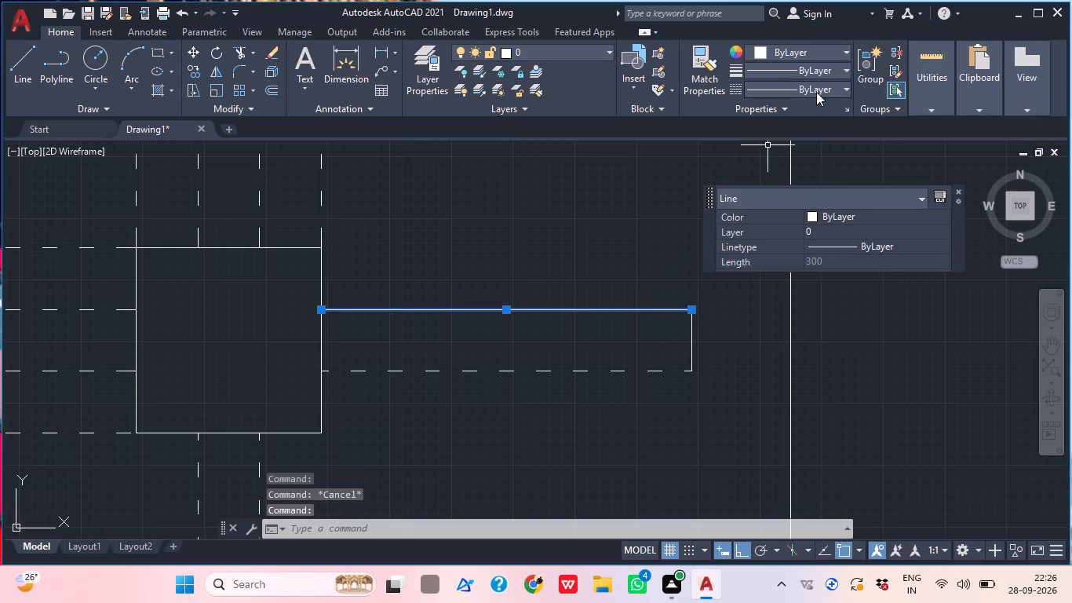
pyautogui.click(816, 92)
pyautogui.click(812, 172)
pyautogui.press('Escape')
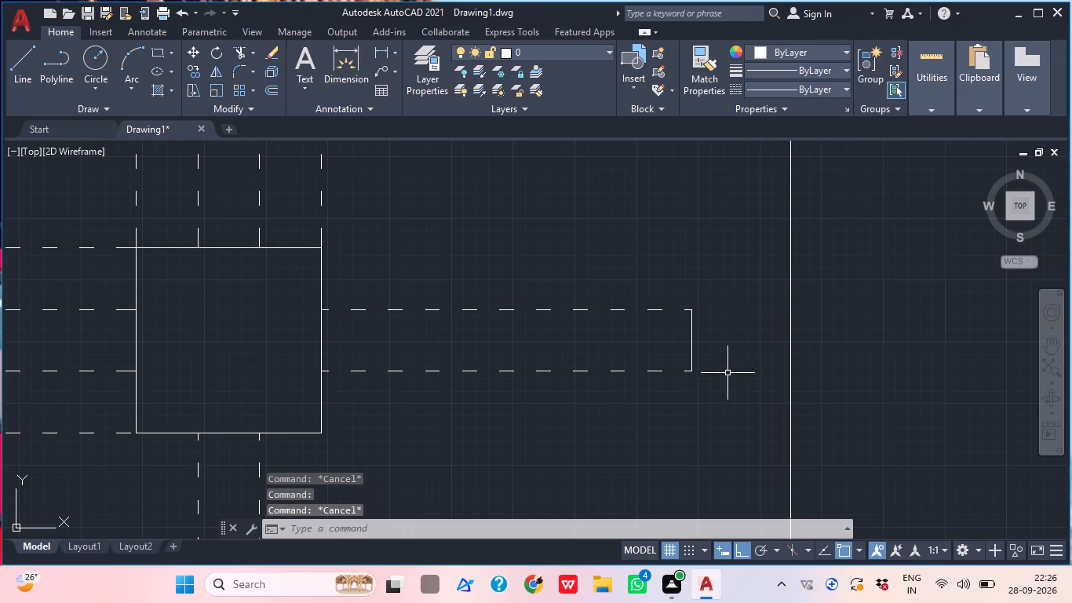
pyautogui.click(695, 349)
pyautogui.click(674, 338)
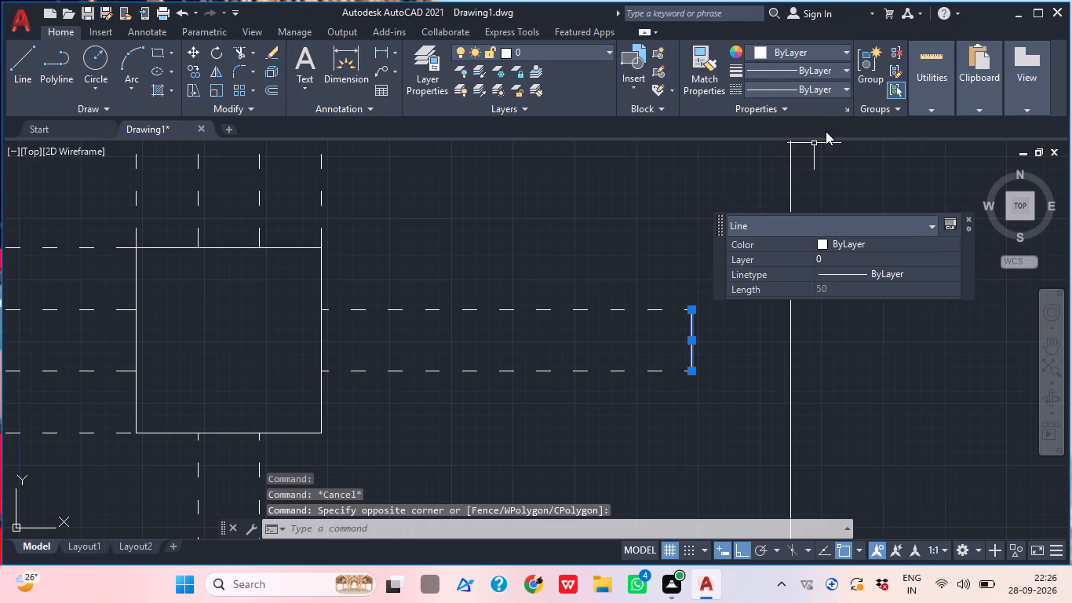
pyautogui.click(811, 93)
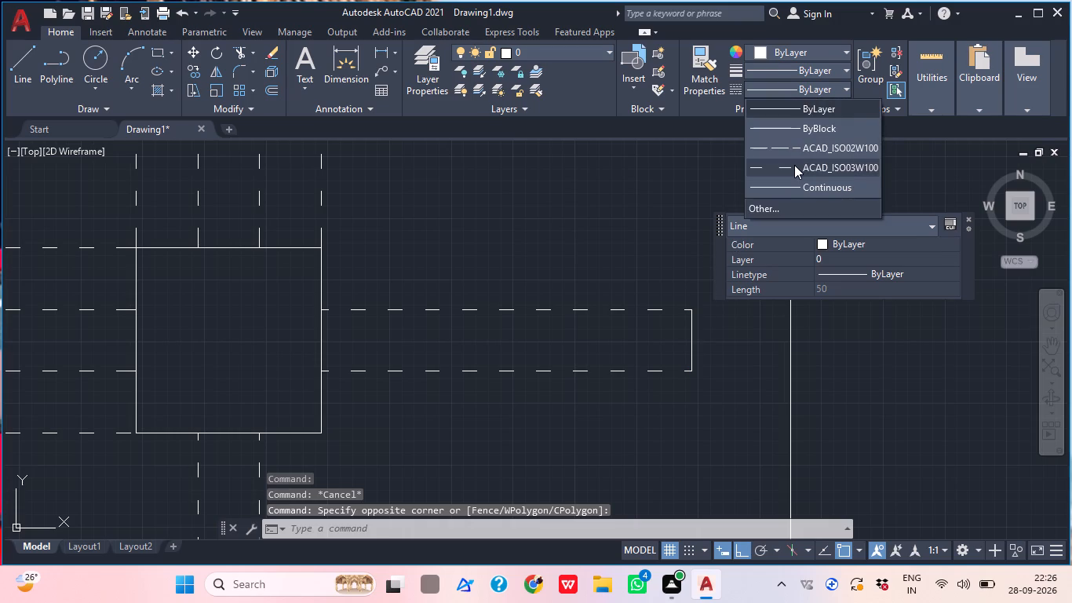
pyautogui.click(794, 165)
pyautogui.press('Escape')
# Set both connecting lines below the bottom-left corner block to the ACAD_ISO03W100 linetype.
pyautogui.scroll(-2, 724, 211)
pyautogui.middleClick(679, 265)
pyautogui.scroll(-1, 679, 271)
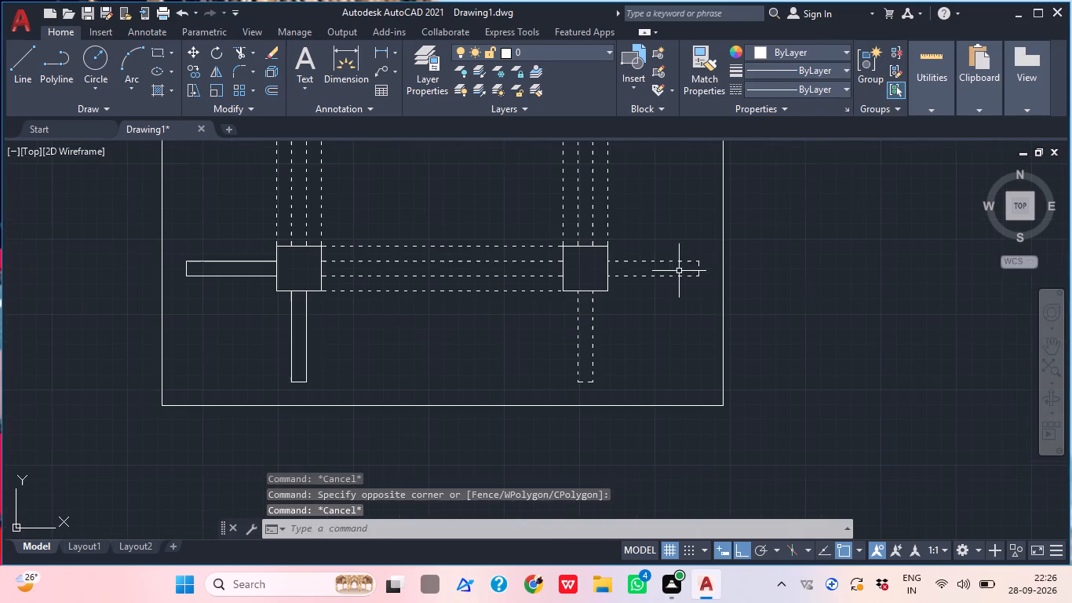
pyautogui.scroll(2, 304, 333)
pyautogui.click(303, 327)
pyautogui.click(319, 332)
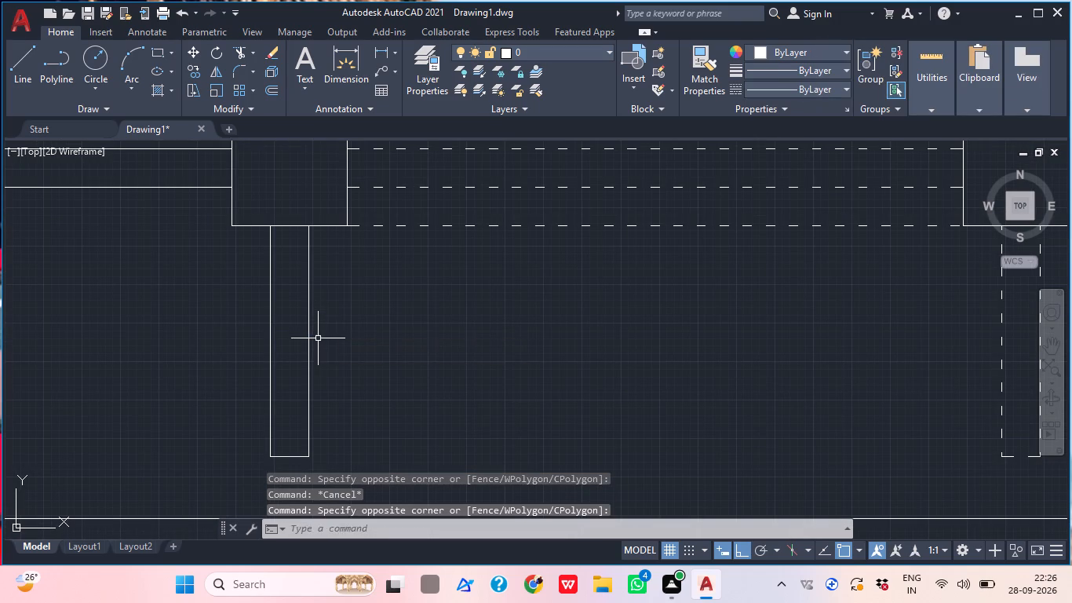
pyautogui.click(318, 338)
pyautogui.click(308, 325)
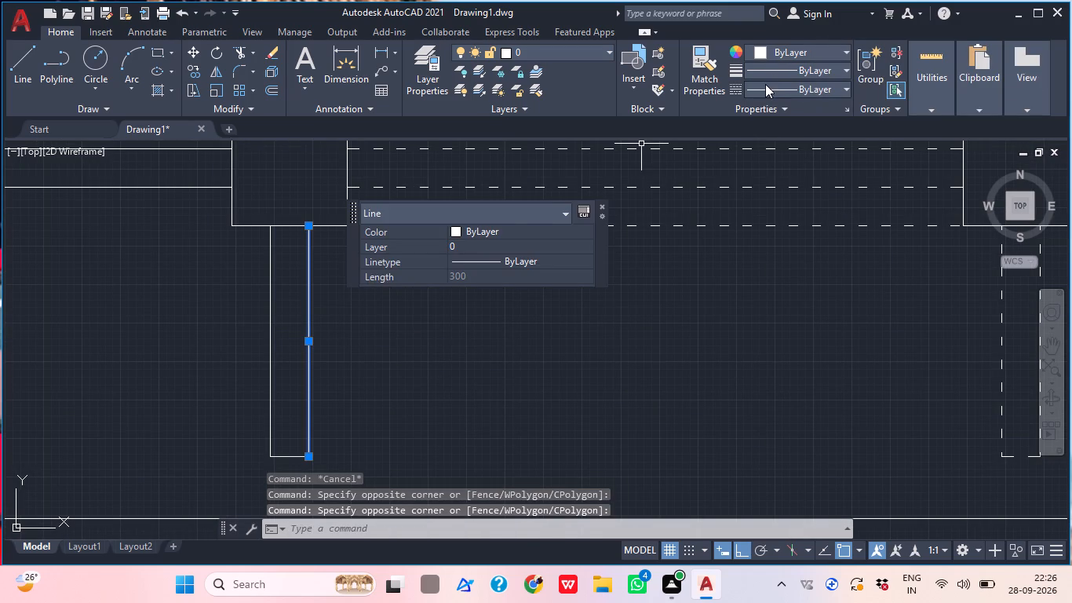
pyautogui.click(765, 86)
pyautogui.click(788, 164)
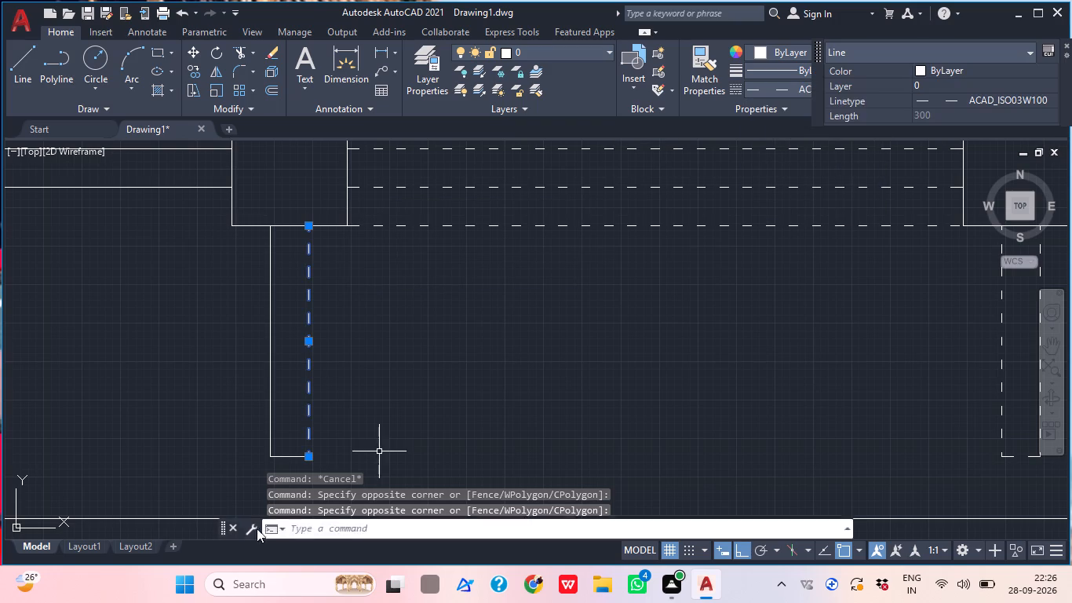
pyautogui.press('Escape')
pyautogui.click(274, 426)
pyautogui.click(259, 412)
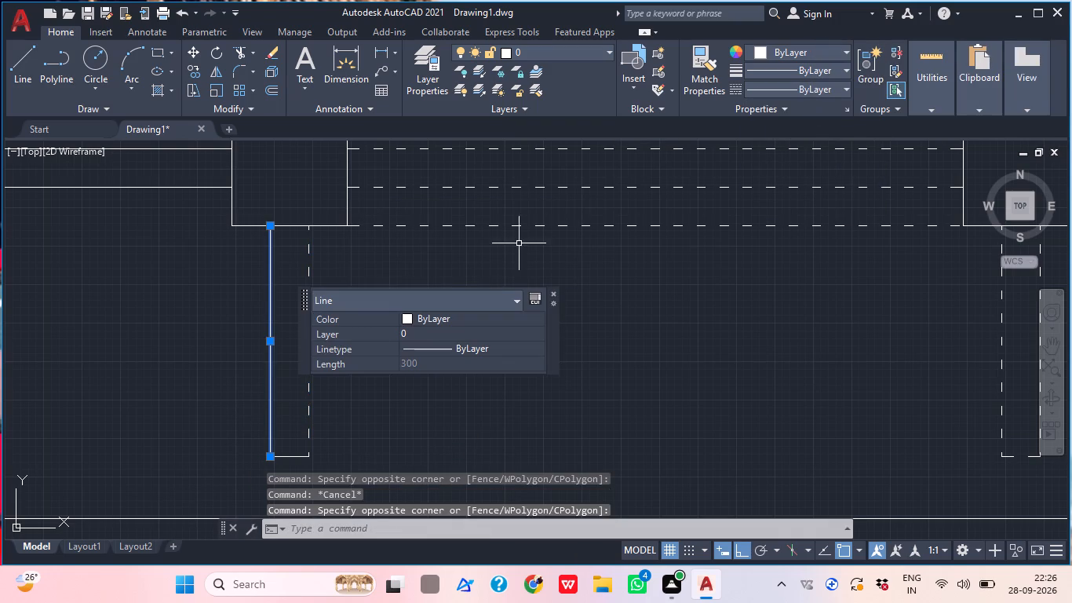
pyautogui.click(789, 90)
pyautogui.click(769, 168)
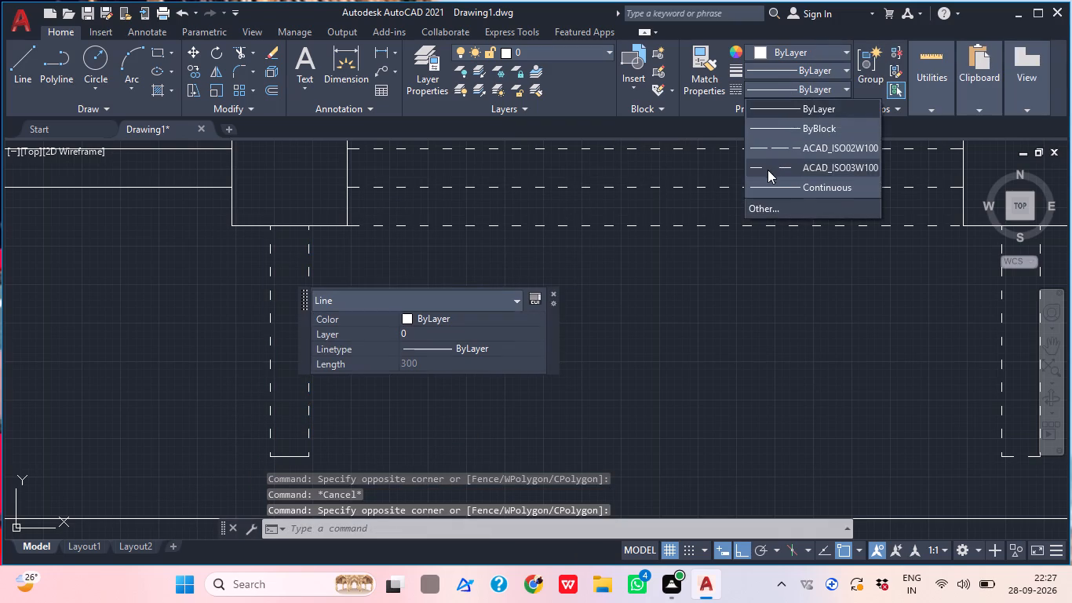
pyautogui.moveTo(351, 440); pyautogui.dragTo(428, 383, button='middle')
pyautogui.press('Escape')
# Set the end cap of the connecting lines below the bottom-left corner block to the ACAD_ISO03W100 linetype.
pyautogui.click(378, 411)
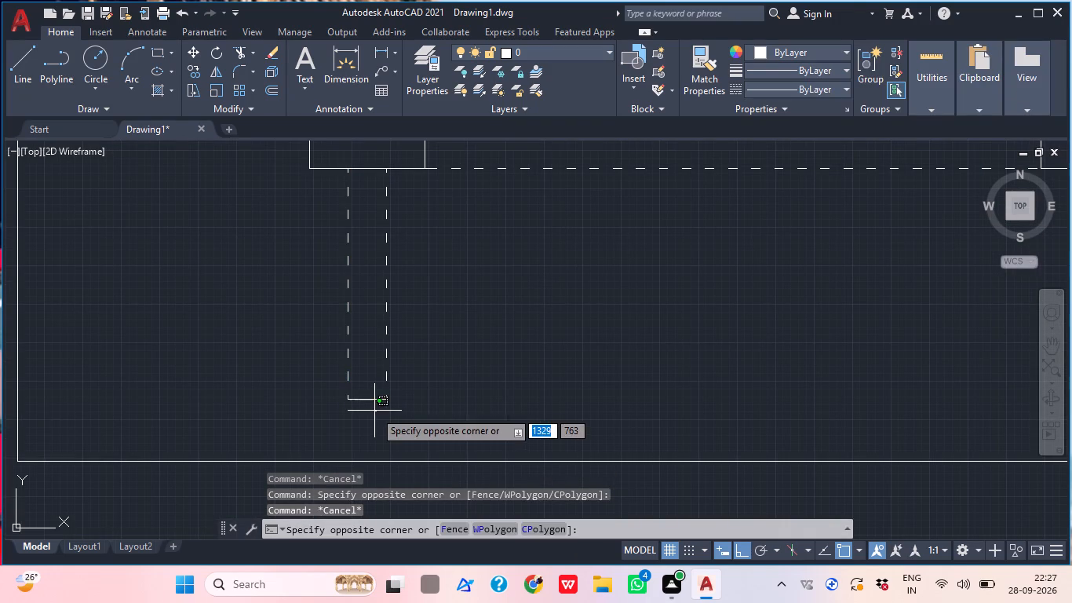
pyautogui.click(366, 398)
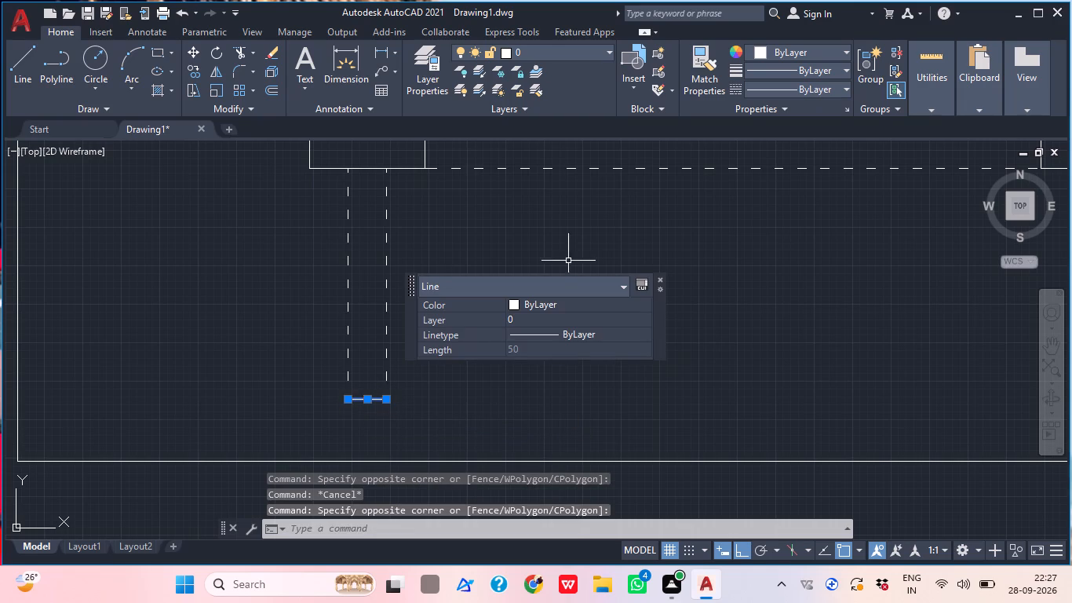
pyautogui.click(811, 84)
pyautogui.click(798, 170)
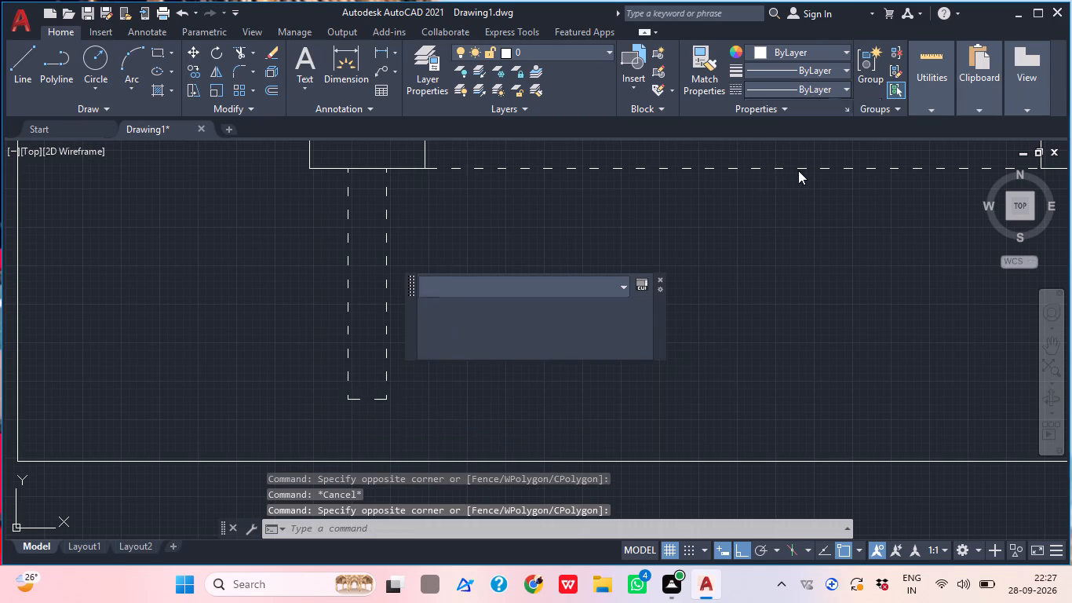
pyautogui.press('Escape')
# Set both connecting lines extending left from the bottom-left corner block to the ACAD_ISO03W100 linetype.
pyautogui.scroll(-6, 617, 220)
pyautogui.moveTo(638, 214); pyautogui.dragTo(535, 409, button='middle')
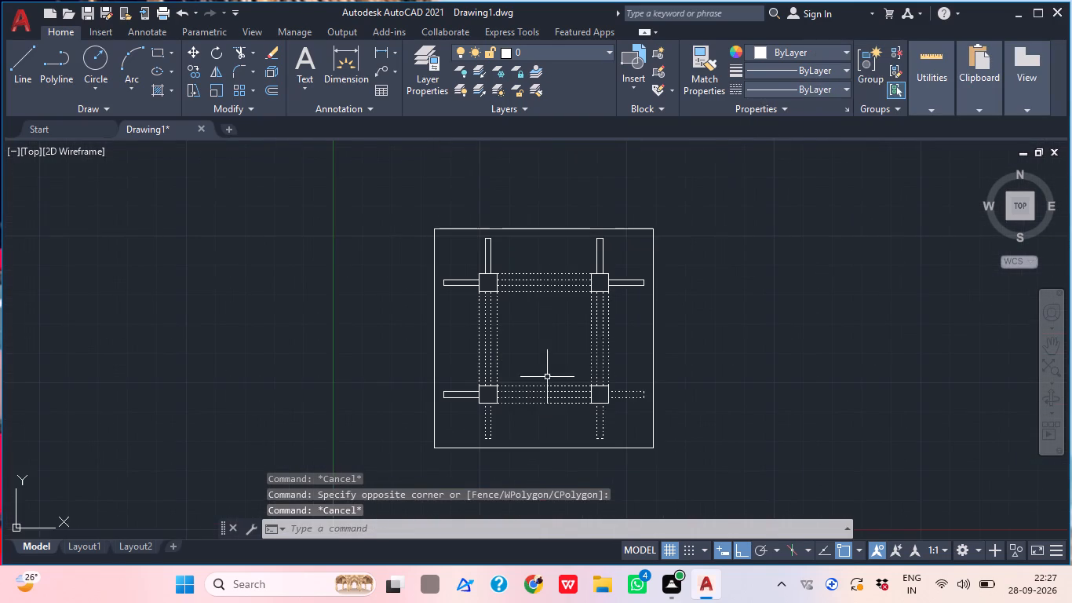
pyautogui.scroll(1, 638, 245)
pyautogui.scroll(-4, 642, 245)
pyautogui.moveTo(531, 350); pyautogui.dragTo(523, 356, button='middle')
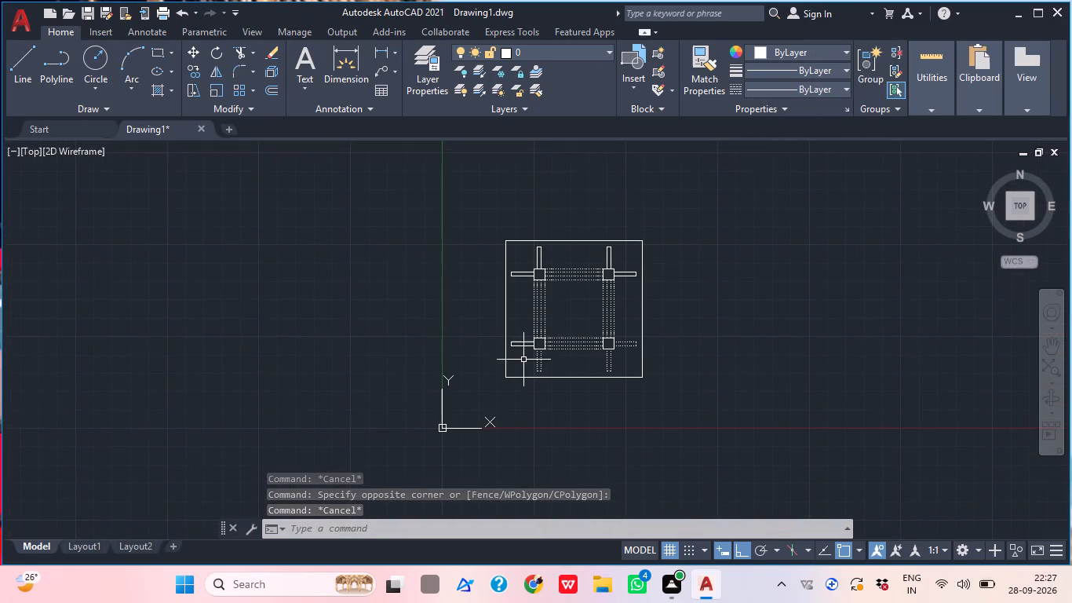
pyautogui.scroll(2, 518, 363)
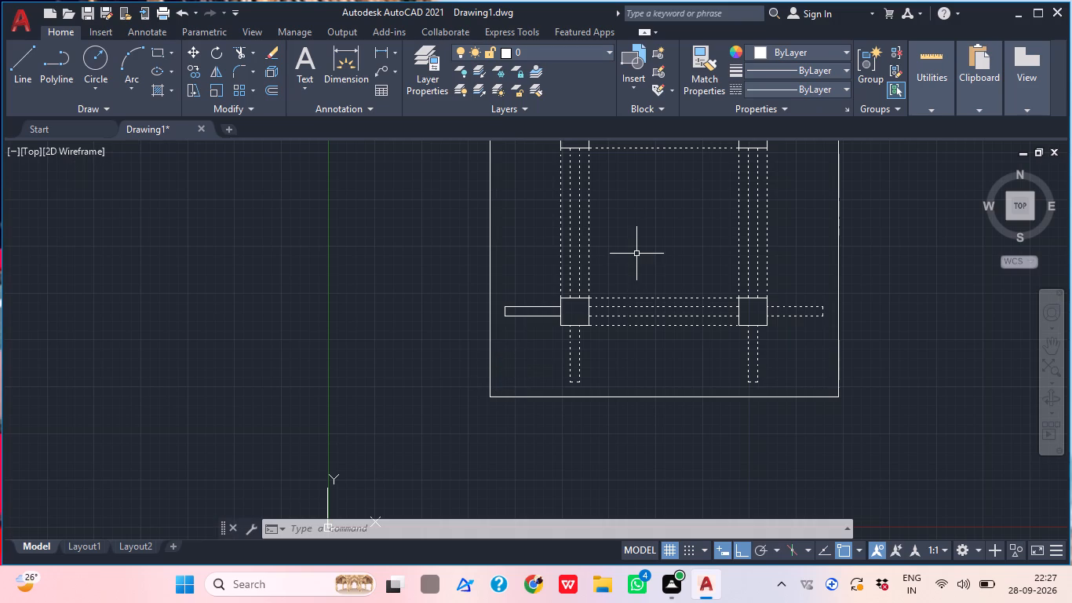
pyautogui.moveTo(607, 295); pyautogui.dragTo(589, 331, button='middle')
pyautogui.scroll(1, 522, 369)
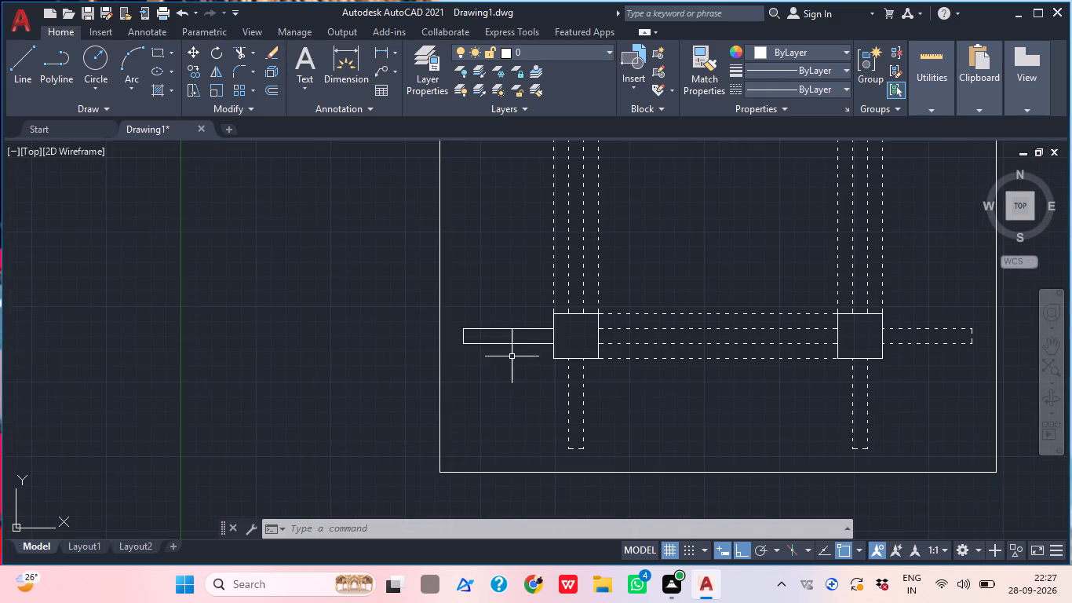
pyautogui.click(512, 356)
pyautogui.click(499, 332)
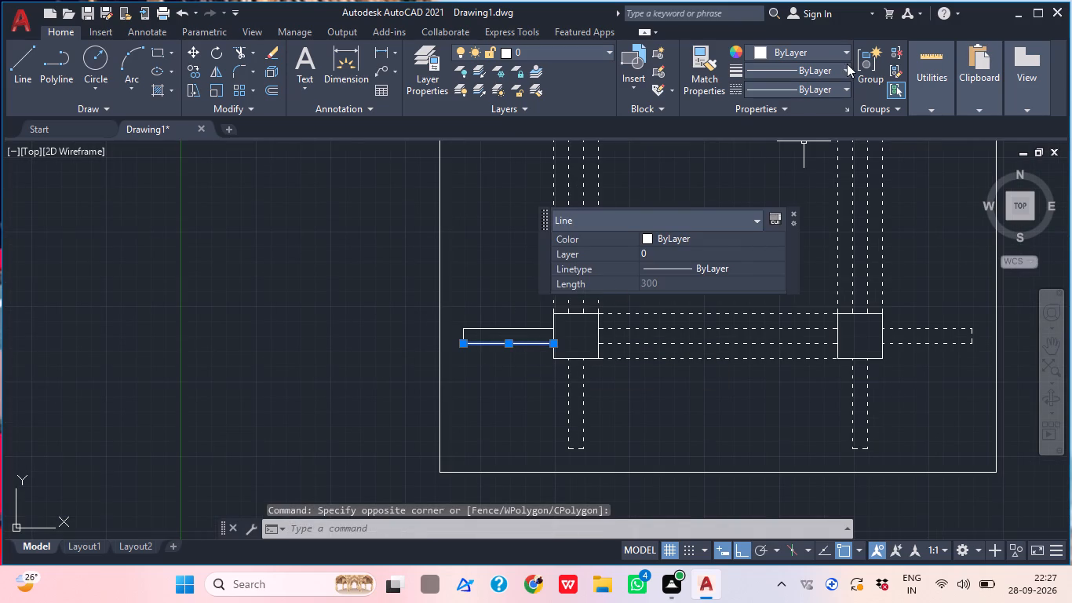
pyautogui.click(837, 82)
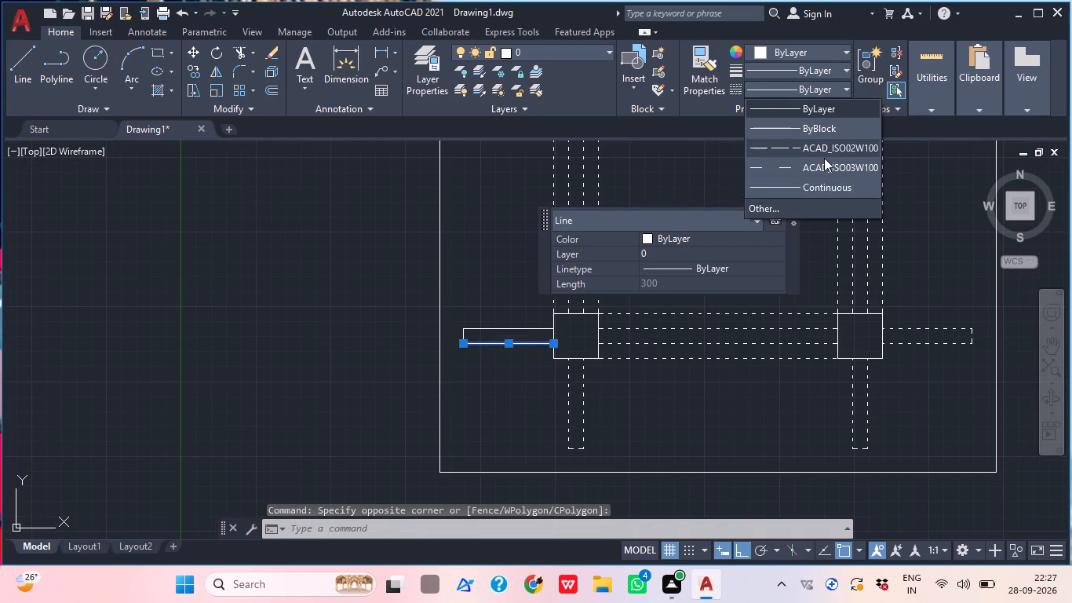
pyautogui.click(822, 161)
pyautogui.press('Escape')
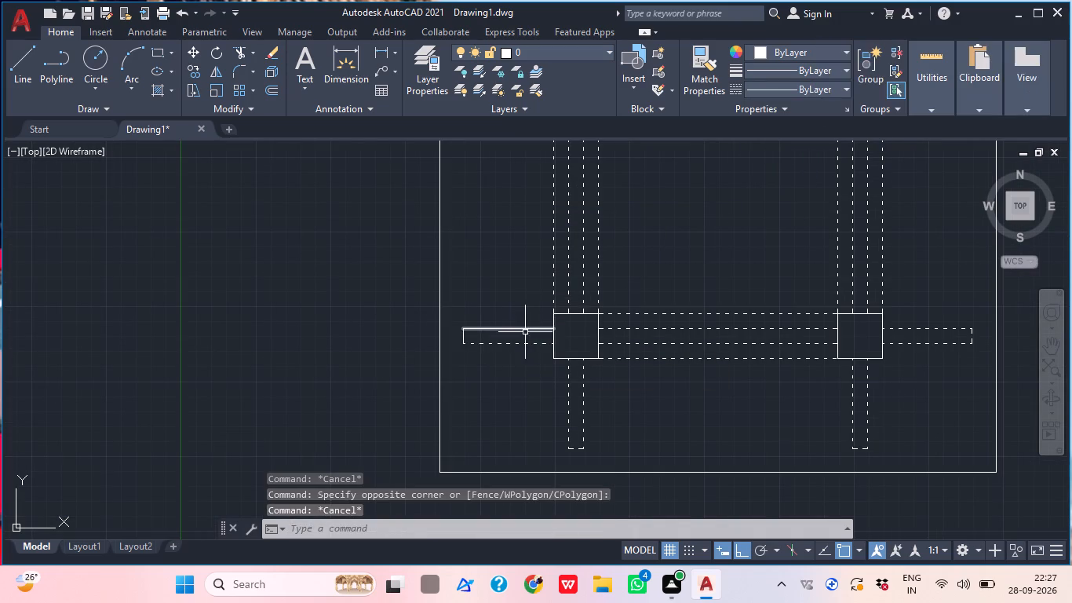
pyautogui.scroll(2, 523, 334)
pyautogui.click(523, 331)
pyautogui.click(446, 310)
pyautogui.click(792, 92)
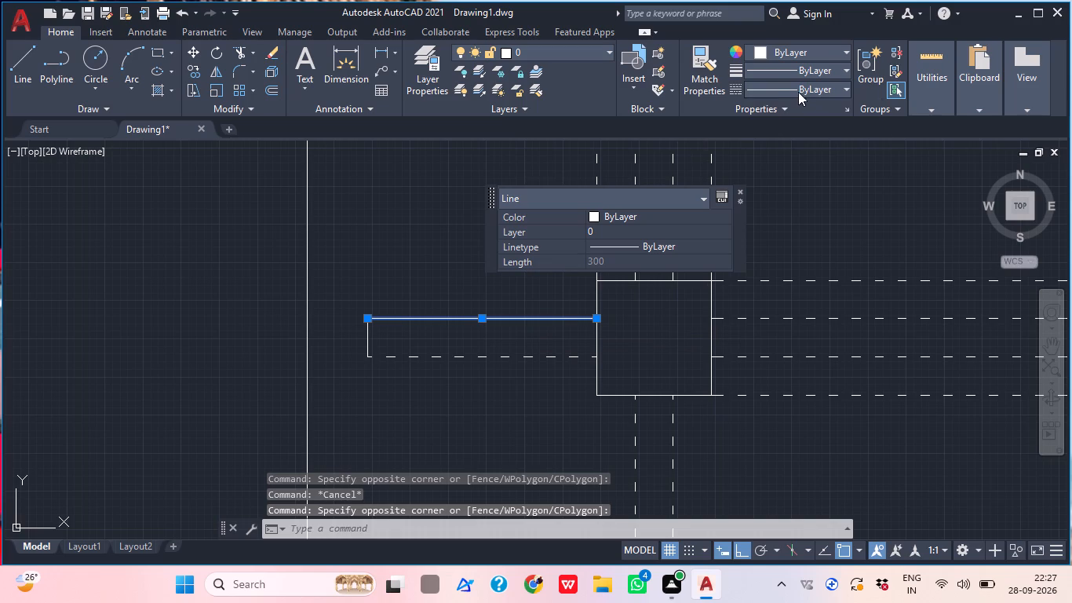
pyautogui.click(798, 164)
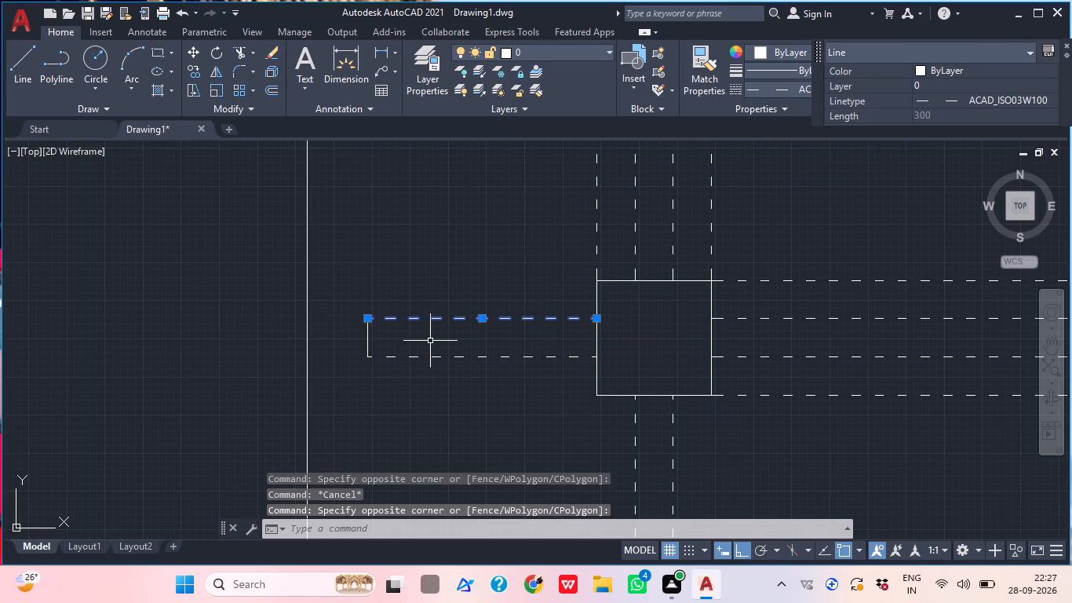
pyautogui.press('Escape')
# Set the end cap of the lines extending left from the bottom-left corner block to the ACAD_ISO03W100 linetype.
pyautogui.click(383, 340)
pyautogui.click(353, 334)
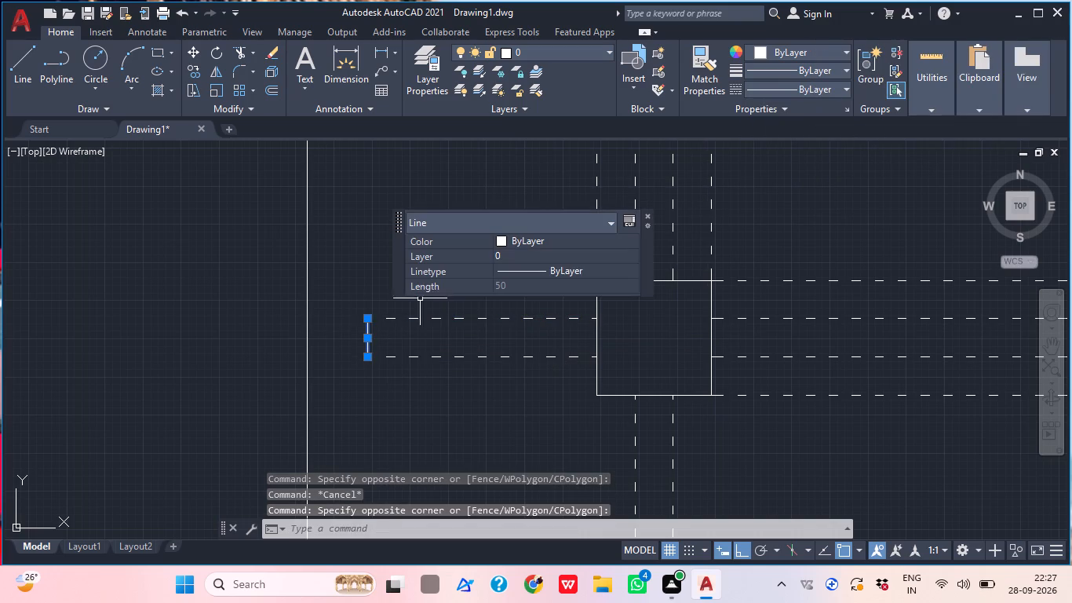
pyautogui.click(804, 91)
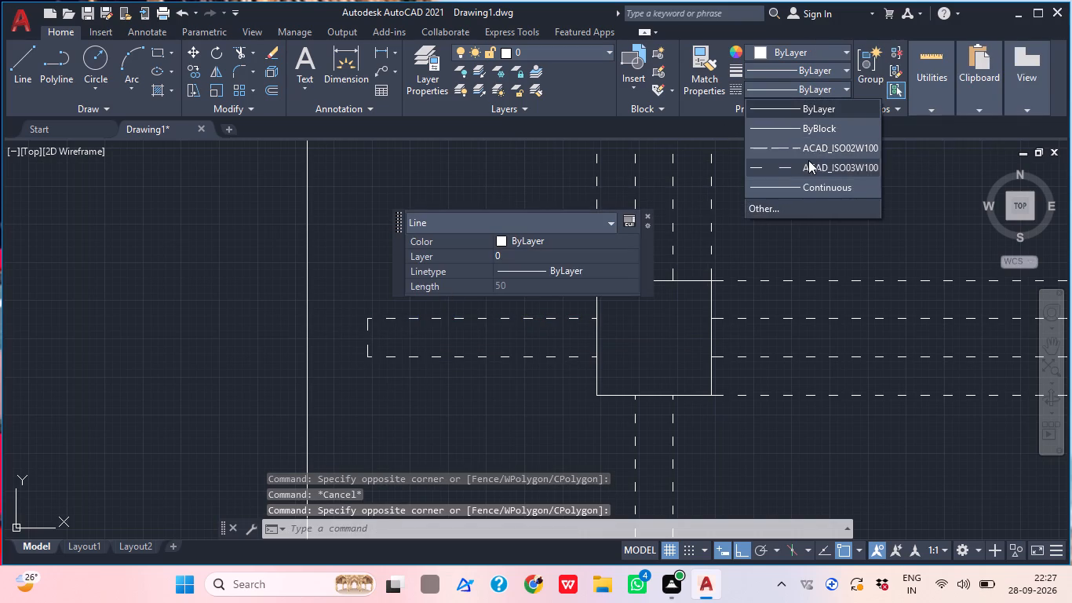
pyautogui.click(808, 160)
pyautogui.press('Escape')
# Set both connecting lines extending left from the top-left corner block to the ACAD_ISO03W100 linetype.
pyautogui.scroll(-1, 549, 244)
pyautogui.moveTo(568, 309); pyautogui.dragTo(447, 445, button='middle')
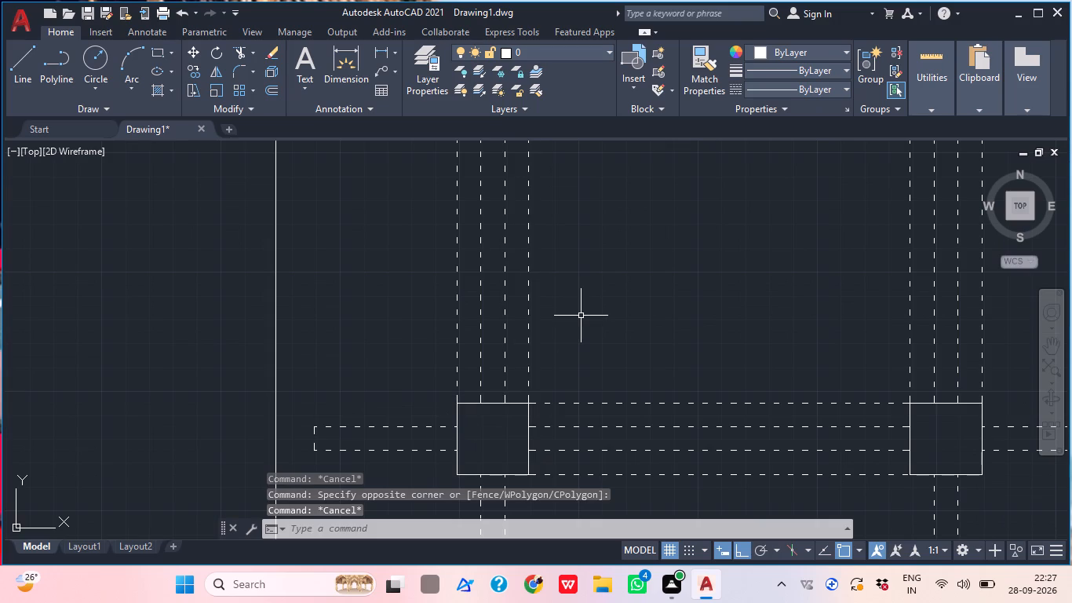
pyautogui.scroll(-1, 581, 316)
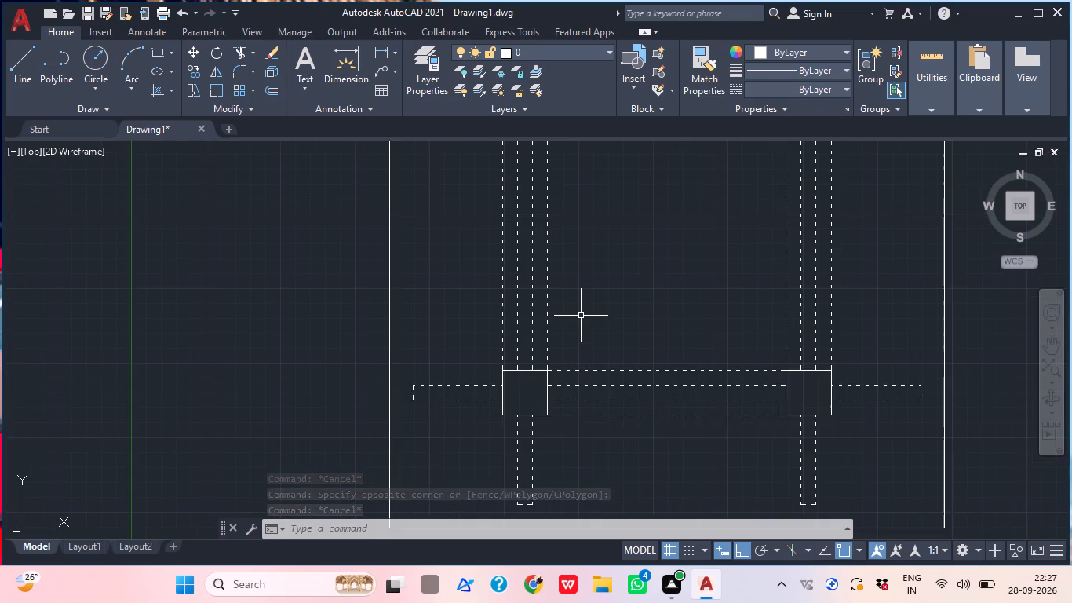
pyautogui.scroll(-1, 594, 308)
pyautogui.moveTo(570, 345); pyautogui.dragTo(544, 393, button='middle')
pyautogui.moveTo(479, 250); pyautogui.dragTo(501, 305, button='middle')
pyautogui.scroll(2, 495, 287)
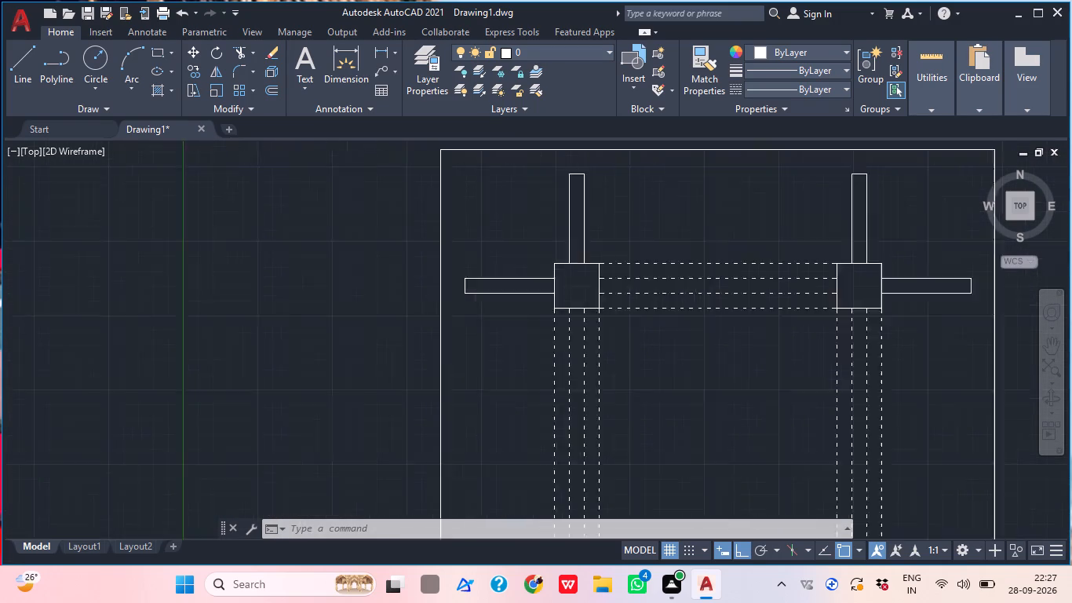
pyautogui.click(504, 304)
pyautogui.click(484, 283)
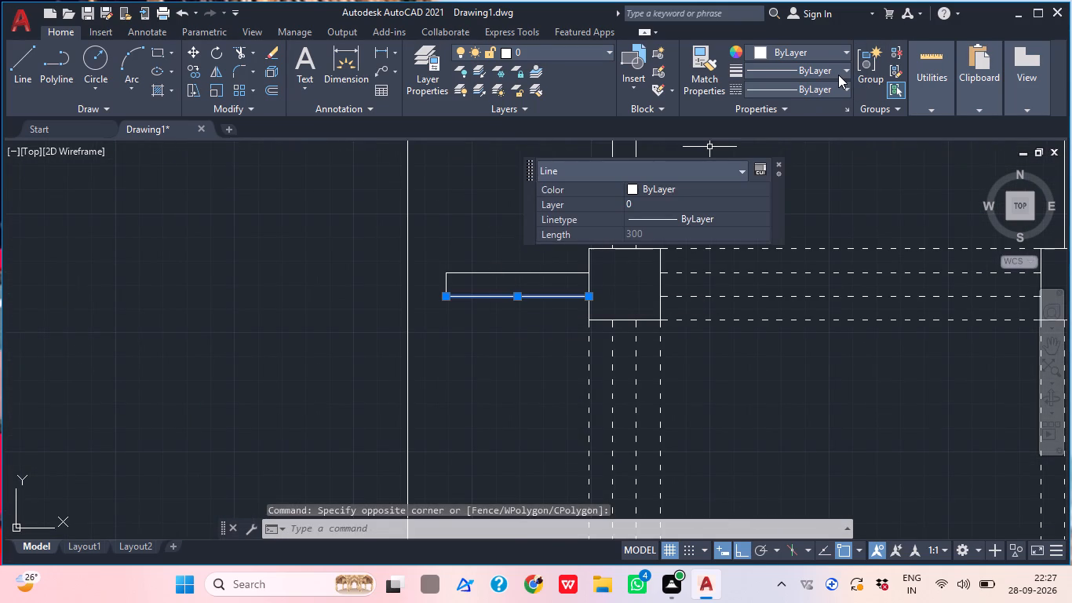
pyautogui.click(832, 87)
pyautogui.click(807, 160)
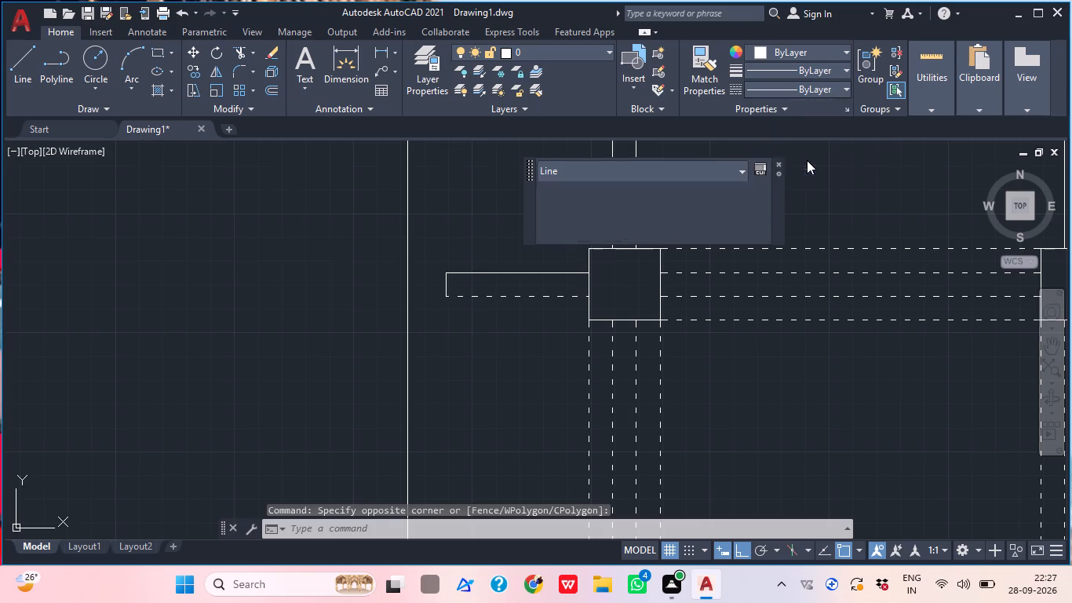
pyautogui.press('Escape')
pyautogui.scroll(2, 514, 283)
pyautogui.click(514, 282)
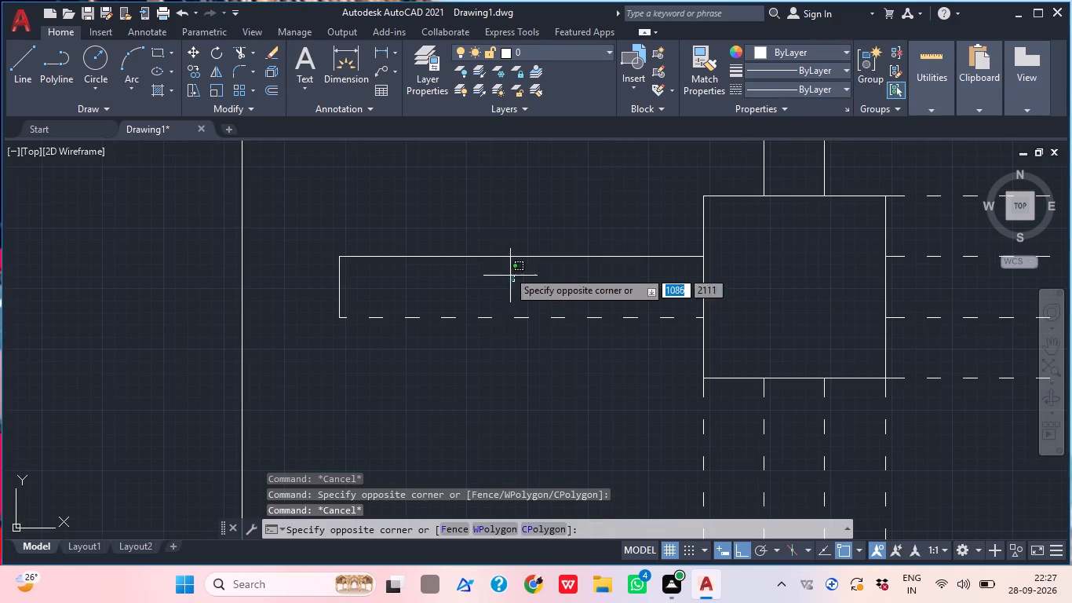
pyautogui.click(489, 247)
pyautogui.click(811, 85)
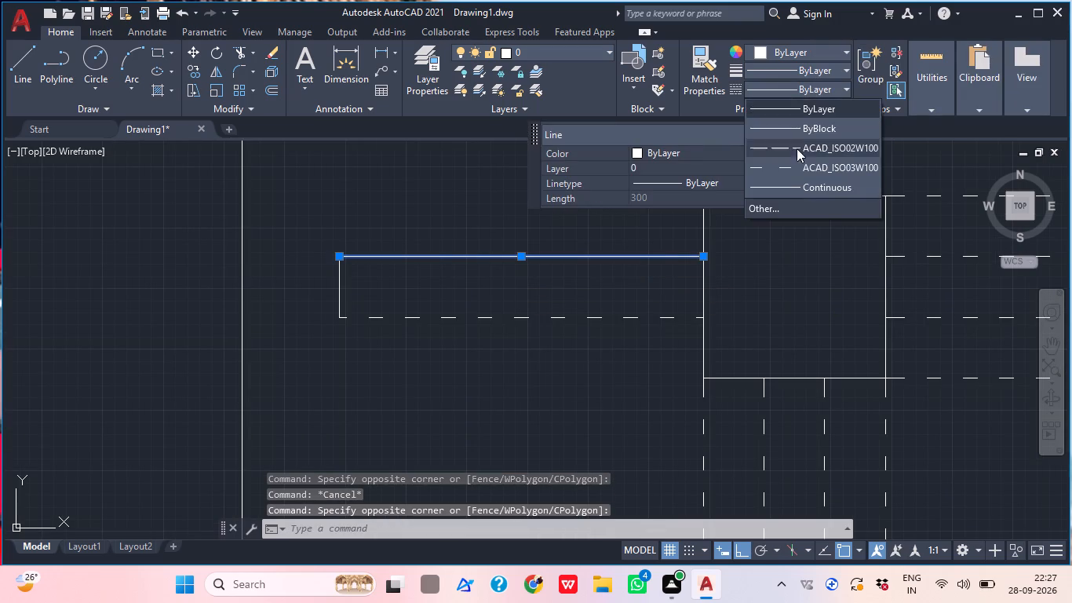
pyautogui.click(795, 166)
pyautogui.press('Escape')
# Set the end cap of the lines extending left from the top-left corner block to the ACAD_ISO02W100 linetype.
pyautogui.click(341, 283)
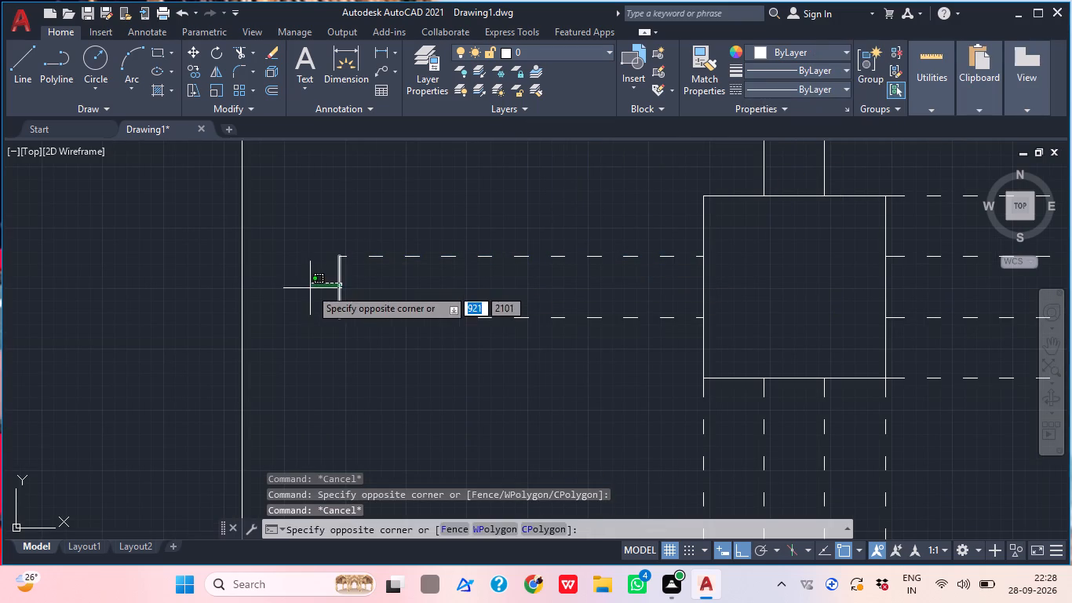
pyautogui.click(310, 288)
pyautogui.click(833, 89)
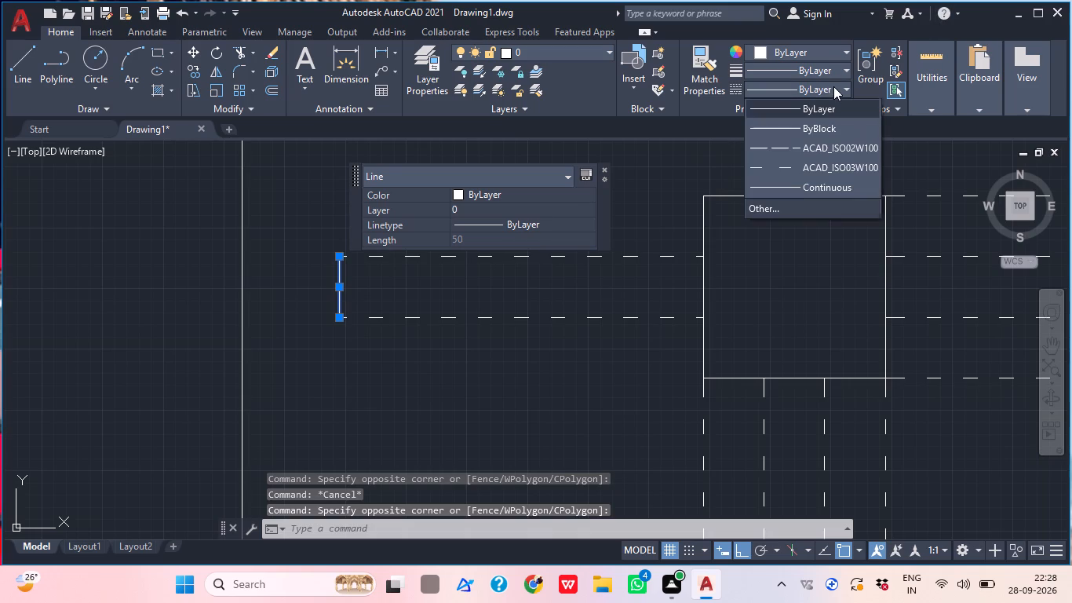
pyautogui.click(803, 155)
pyautogui.press('Escape')
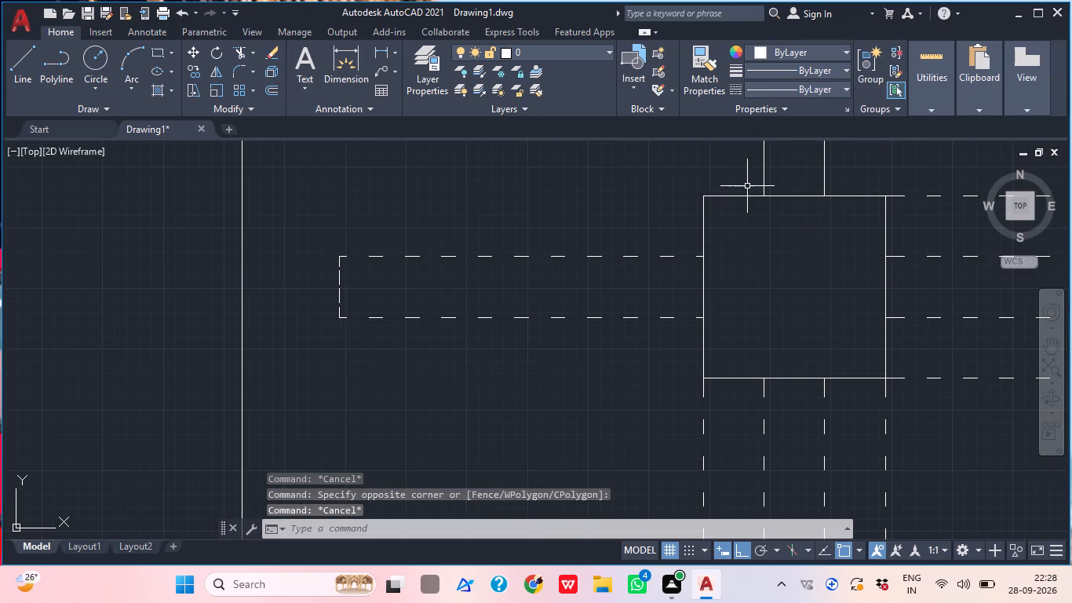
# Set the left-hand connecting line above the top-left corner block to the ACAD_ISO03W100 linetype.
pyautogui.scroll(-2, 753, 182)
pyautogui.moveTo(662, 324); pyautogui.dragTo(419, 461, button='middle')
pyautogui.scroll(-1, 606, 378)
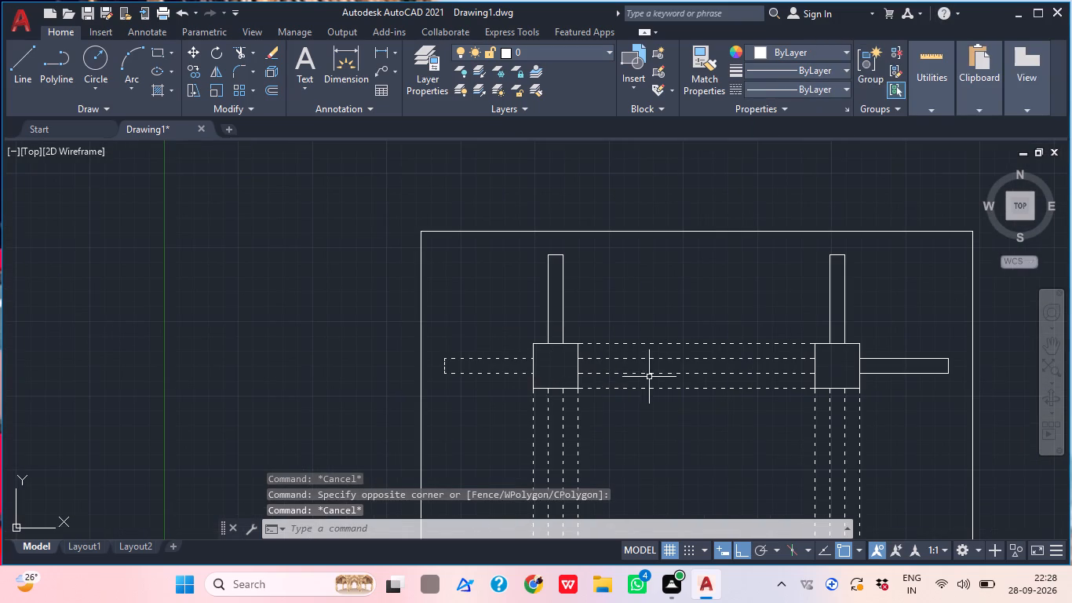
pyautogui.moveTo(682, 373); pyautogui.dragTo(574, 259, button='middle')
pyautogui.scroll(-5, 582, 250)
pyautogui.moveTo(573, 298); pyautogui.dragTo(578, 337, button='middle')
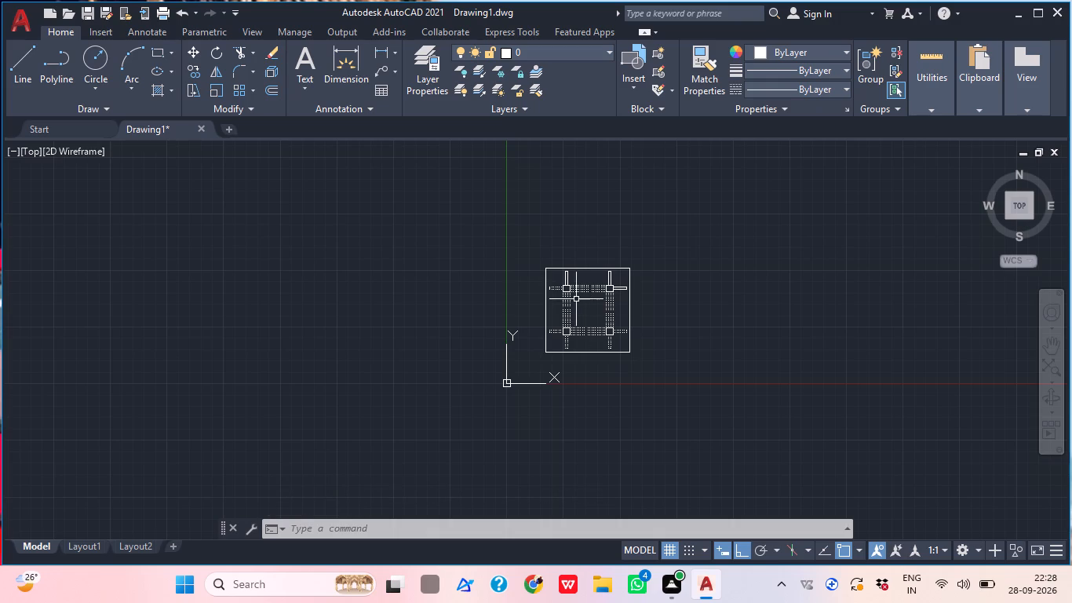
pyautogui.scroll(2, 576, 299)
pyautogui.scroll(4, 549, 233)
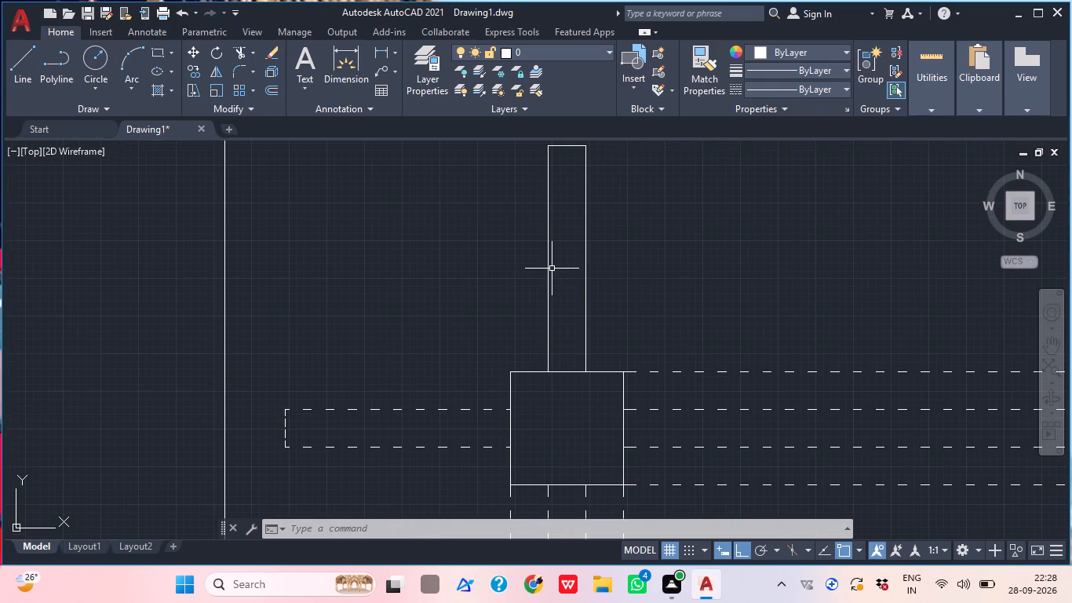
pyautogui.click(552, 269)
pyautogui.click(526, 258)
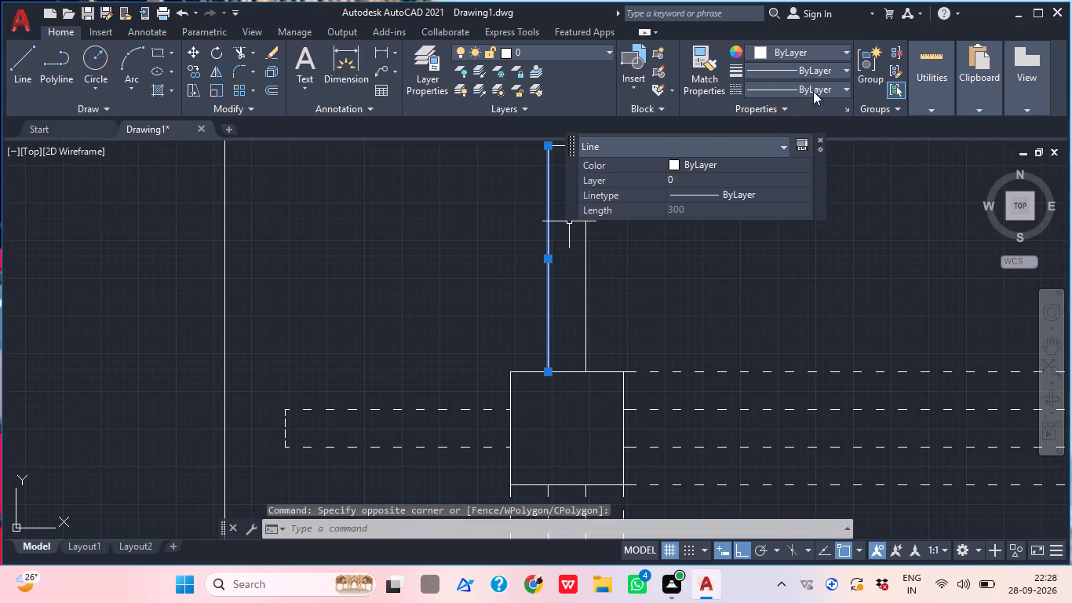
pyautogui.click(813, 91)
pyautogui.click(801, 162)
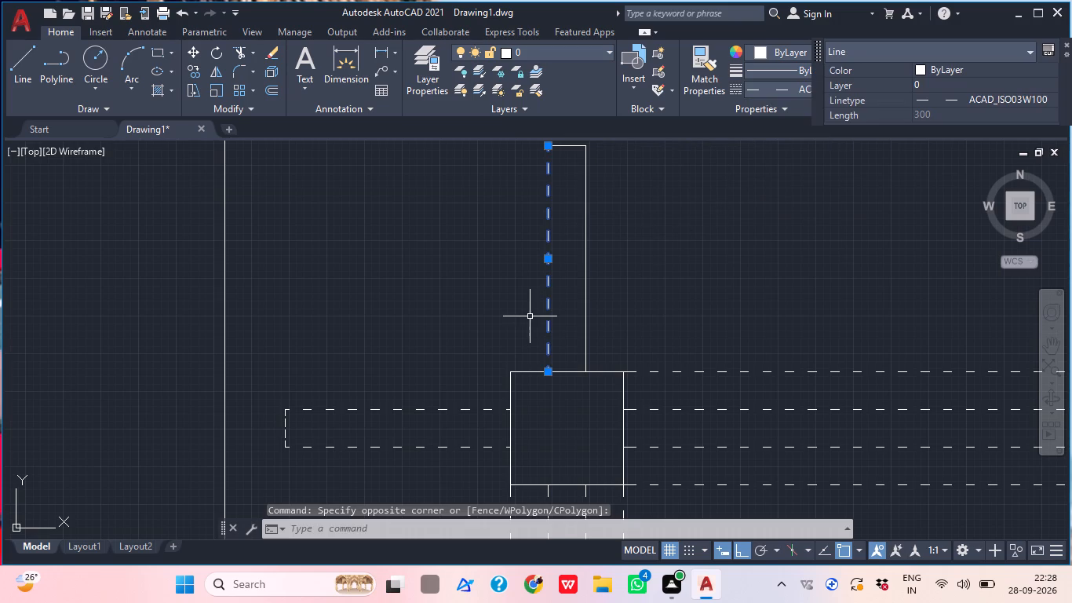
# Set the right-hand connecting line above the top-left corner block to the ACAD_ISO03W100 linetype.
pyautogui.click(530, 316)
pyautogui.press('Escape')
pyautogui.press('Escape')
pyautogui.click(603, 300)
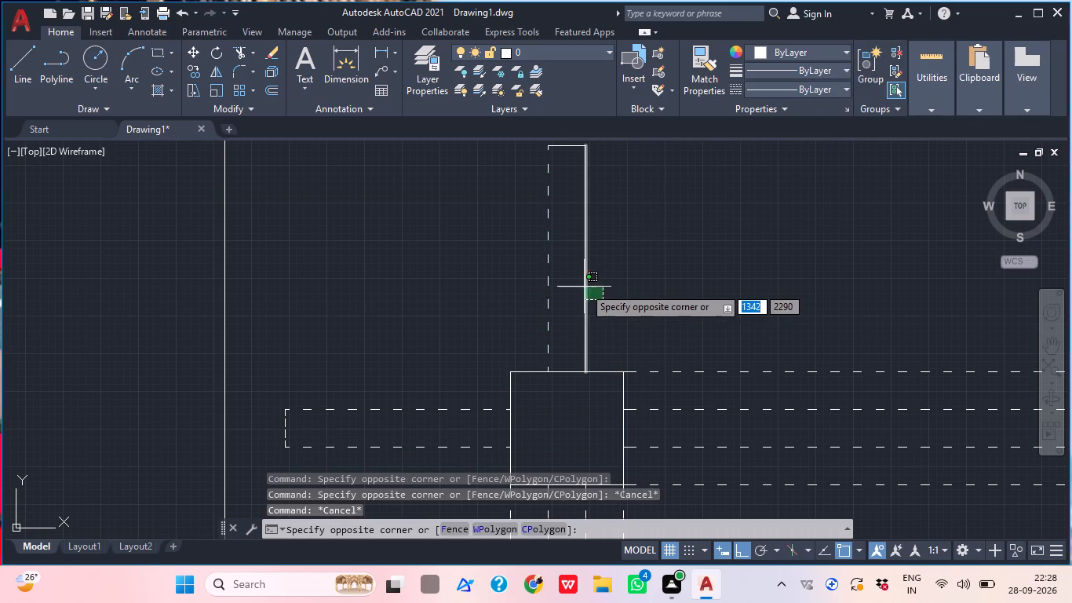
pyautogui.click(582, 287)
pyautogui.click(844, 83)
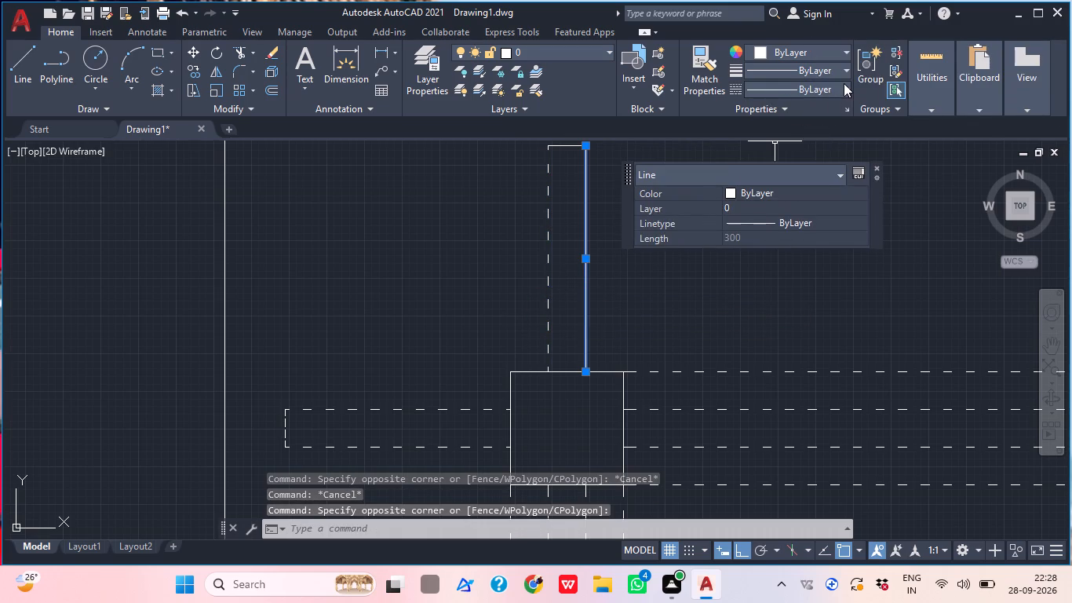
pyautogui.click(796, 159)
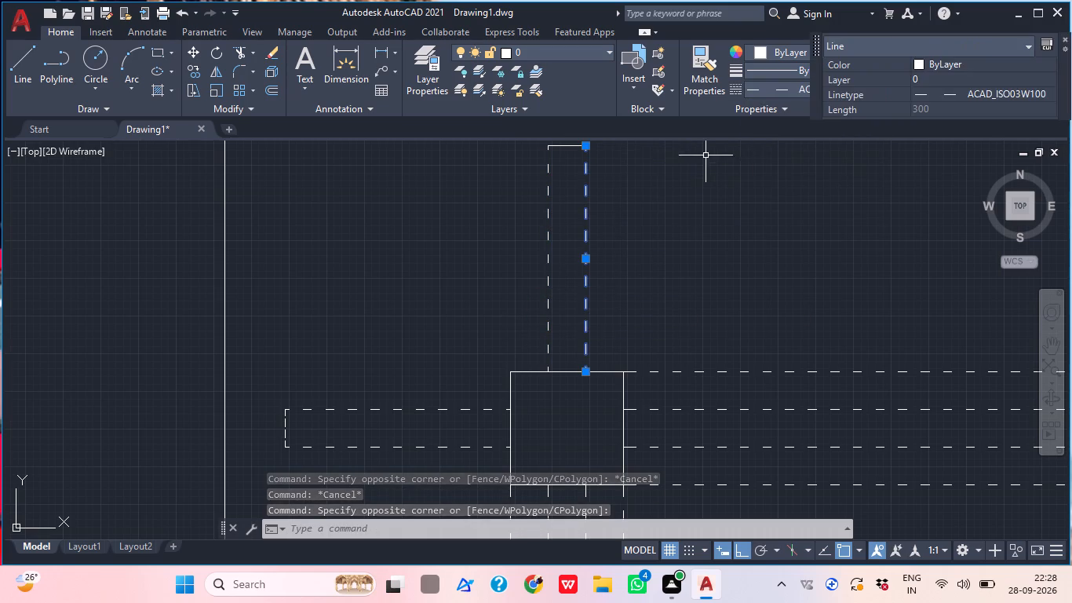
pyautogui.press('Escape')
# Set the end cap of the lines extending up from the top-left corner block to the ACAD_ISO03W100 linetype.
pyautogui.moveTo(596, 192); pyautogui.dragTo(605, 254, button='middle')
pyautogui.scroll(2, 583, 204)
pyautogui.click(578, 232)
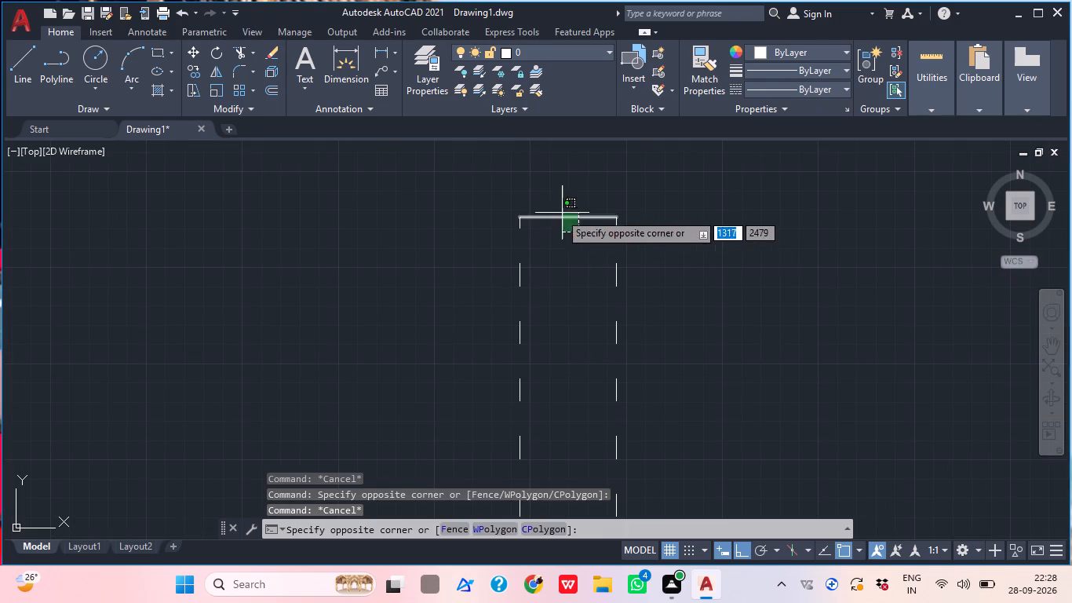
pyautogui.click(558, 208)
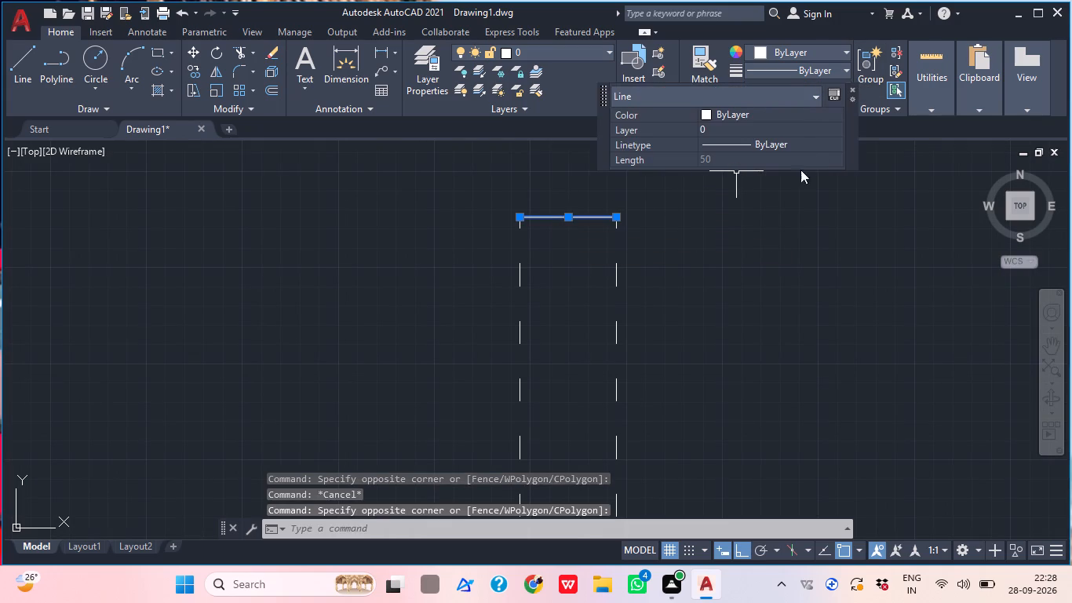
pyautogui.press('Escape')
pyautogui.moveTo(656, 259); pyautogui.dragTo(640, 352, button='middle')
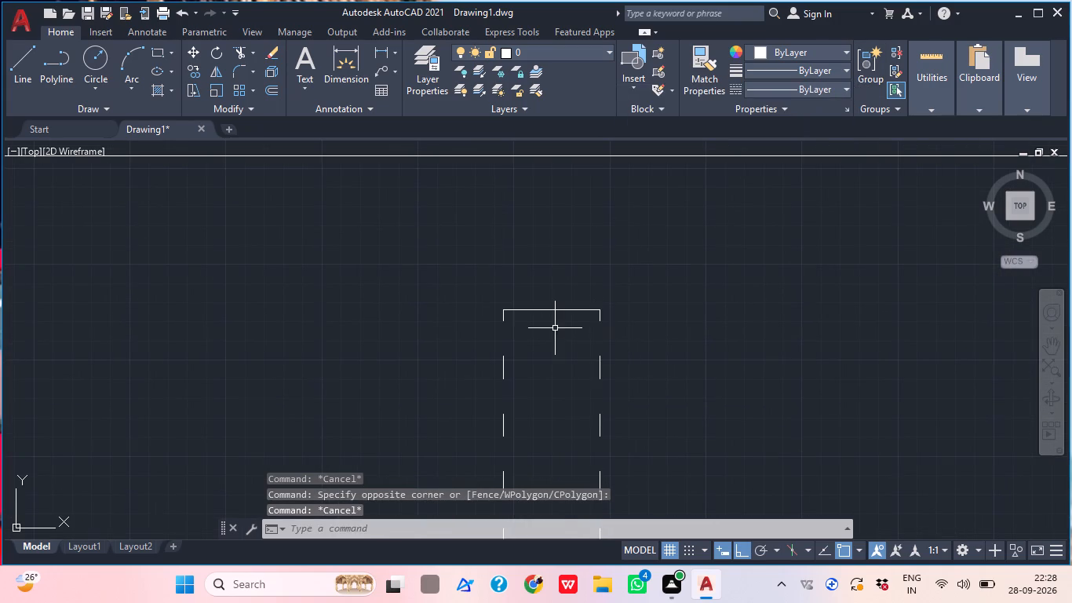
pyautogui.click(555, 327)
pyautogui.click(540, 306)
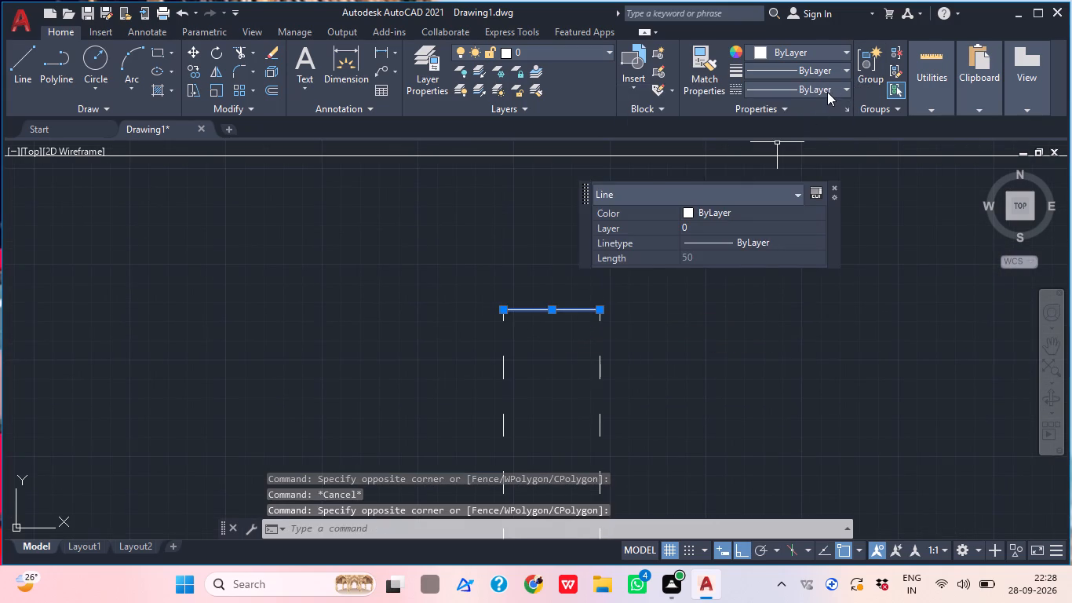
pyautogui.click(827, 92)
pyautogui.click(791, 170)
pyautogui.press('Escape')
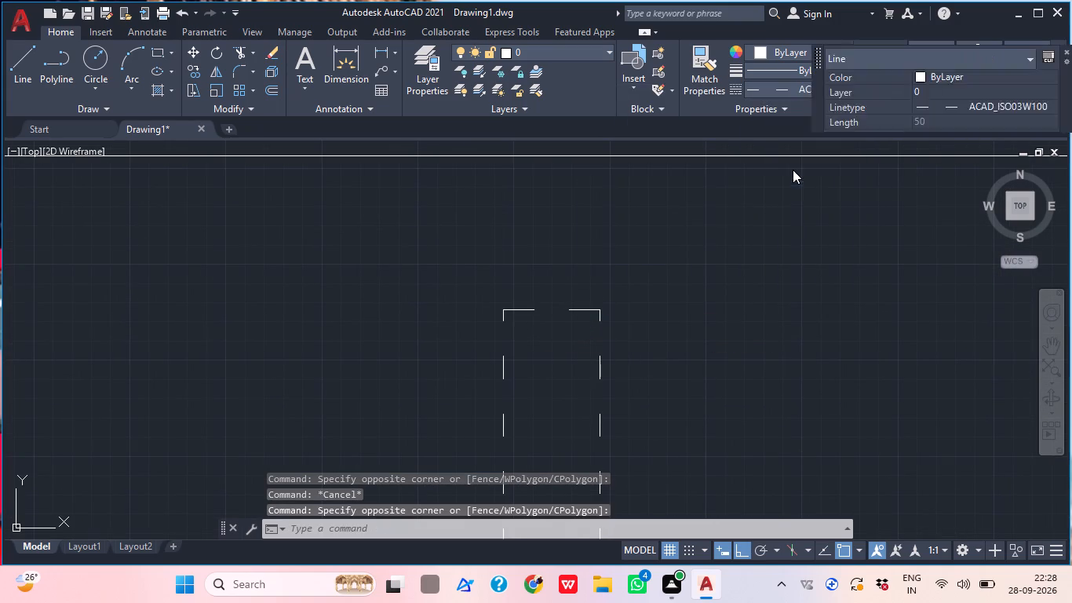
# Set both connecting lines extending up from the top-right corner block to the ACAD_ISO03W100 linetype.
pyautogui.scroll(-2, 775, 219)
pyautogui.moveTo(761, 263); pyautogui.dragTo(697, 265, button='middle')
pyautogui.scroll(-2, 698, 262)
pyautogui.moveTo(746, 289); pyautogui.dragTo(622, 316, button='middle')
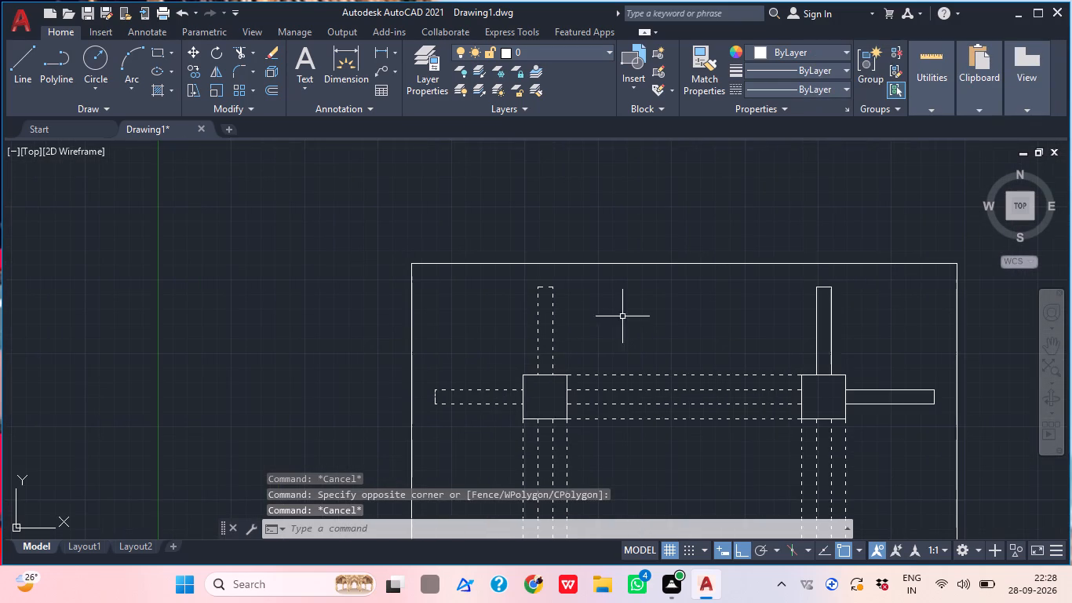
pyautogui.moveTo(842, 335); pyautogui.dragTo(804, 323, button='middle')
pyautogui.scroll(-1, 808, 317)
pyautogui.scroll(1, 808, 317)
pyautogui.scroll(-2, 808, 317)
pyautogui.moveTo(787, 346); pyautogui.dragTo(726, 347, button='middle')
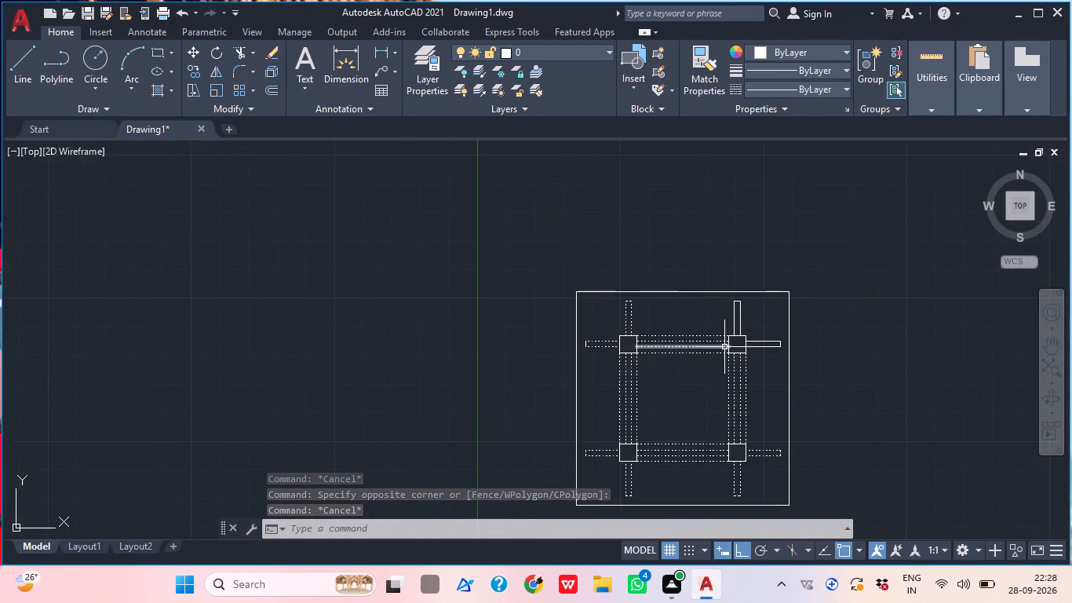
pyautogui.scroll(2, 753, 353)
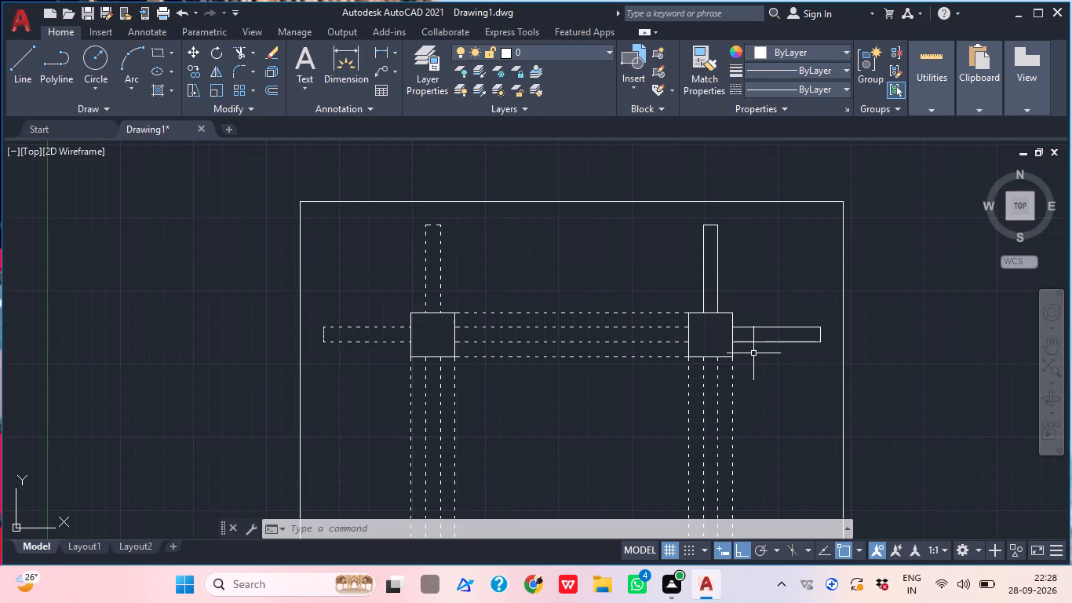
pyautogui.scroll(2, 753, 350)
pyautogui.moveTo(704, 205); pyautogui.dragTo(673, 326, button='middle')
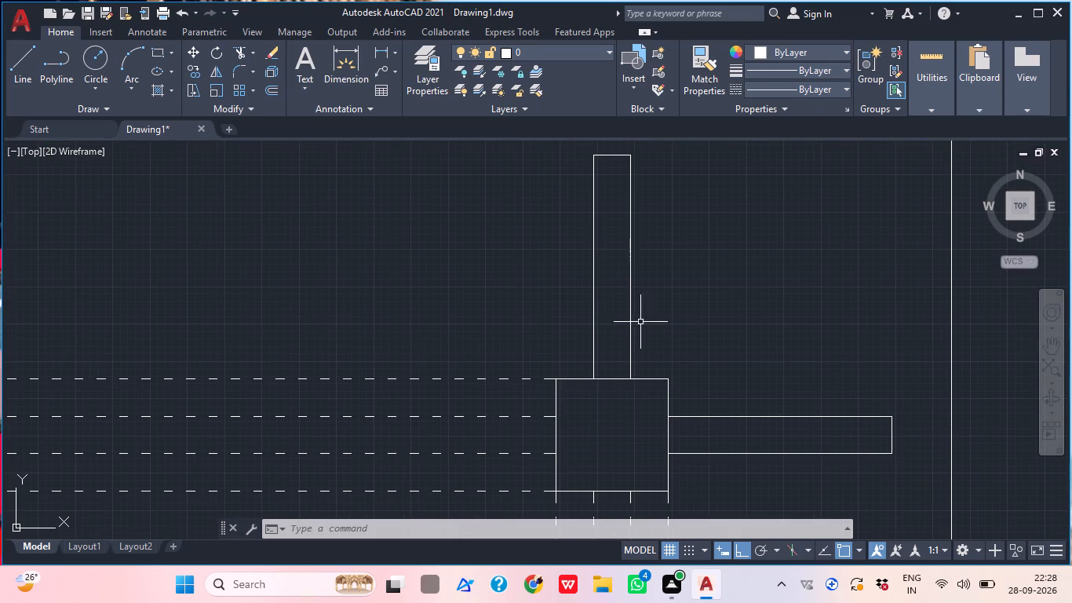
pyautogui.click(614, 313)
pyautogui.click(584, 304)
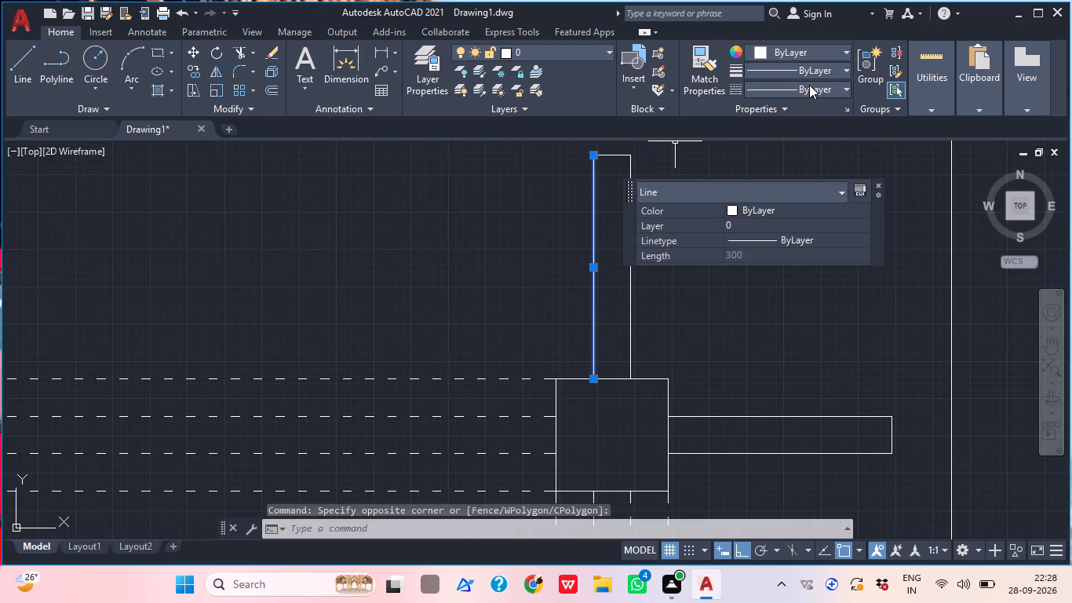
pyautogui.click(817, 91)
pyautogui.click(786, 170)
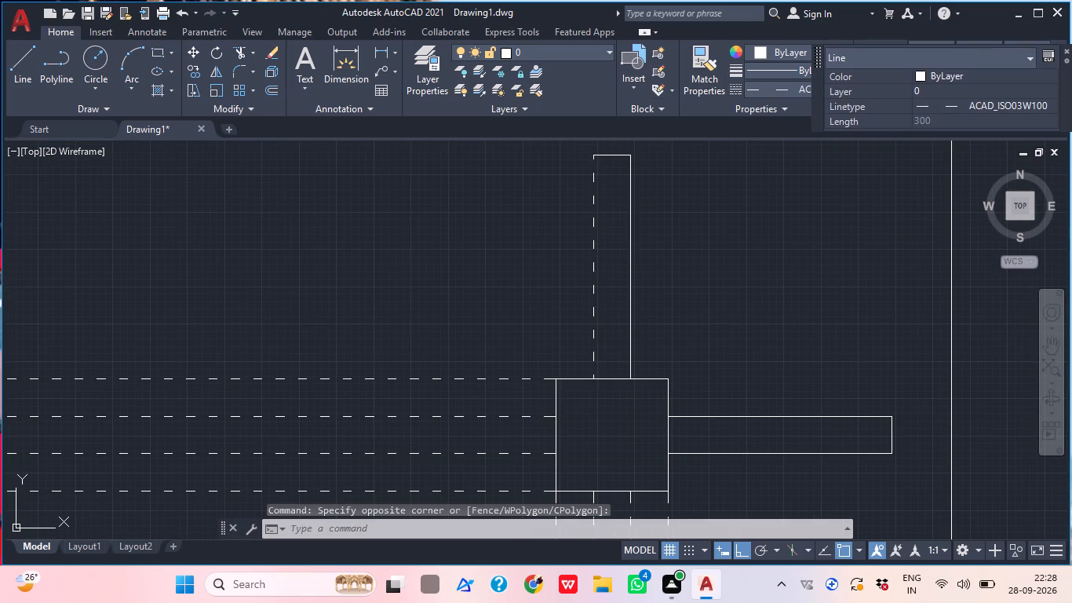
pyautogui.press('Escape')
pyautogui.click(652, 247)
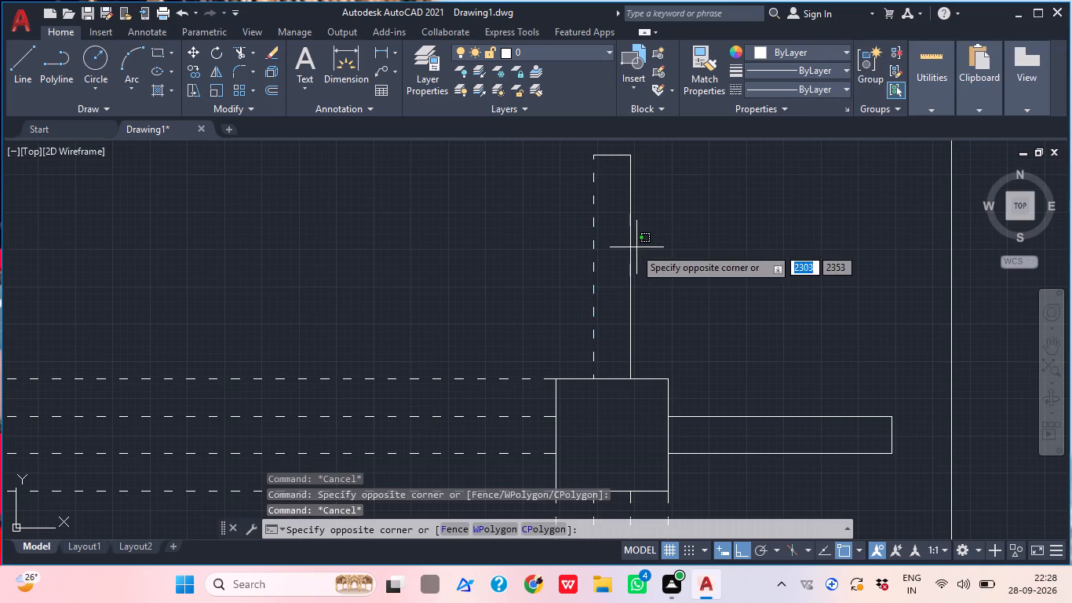
pyautogui.click(625, 247)
pyautogui.click(834, 93)
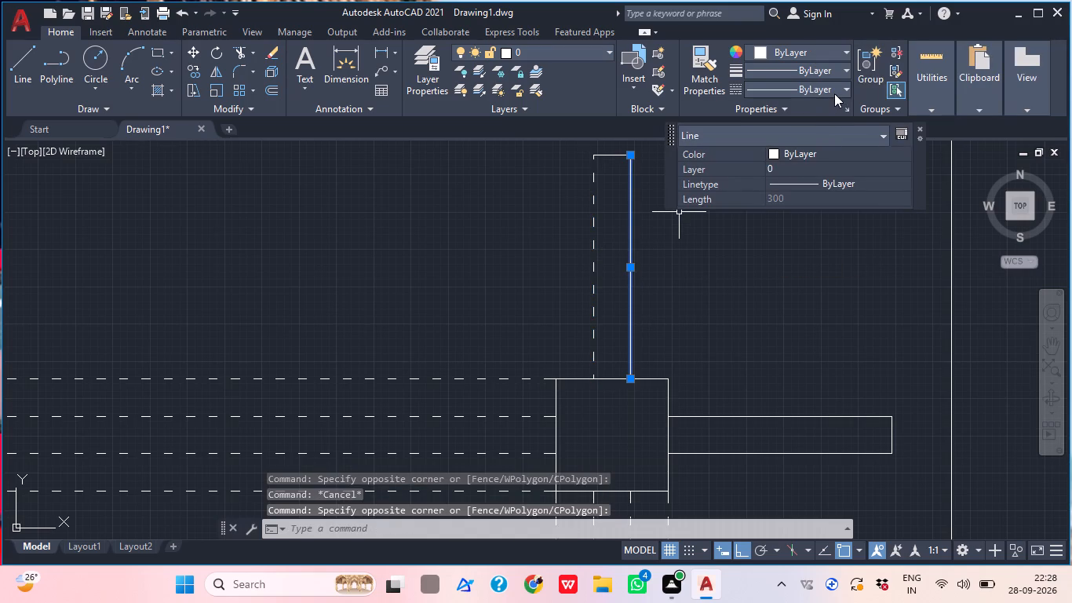
pyautogui.click(801, 169)
pyautogui.press('Escape')
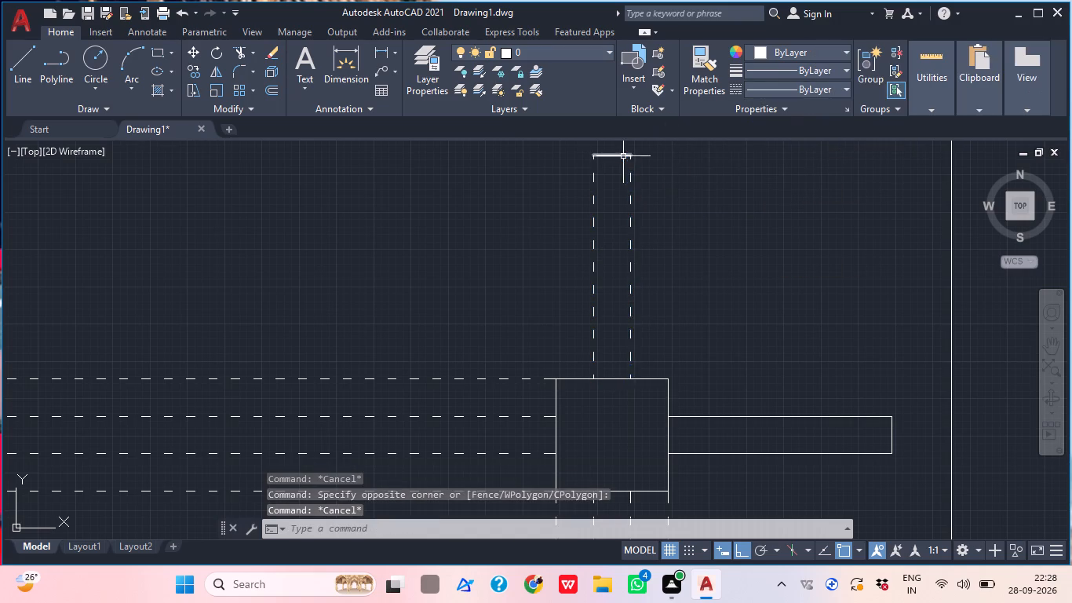
# Set the end cap of the lines extending up from the top-right corner block to the ACAD_ISO03W100 linetype.
pyautogui.moveTo(621, 169); pyautogui.dragTo(614, 250, button='middle')
pyautogui.click(614, 237)
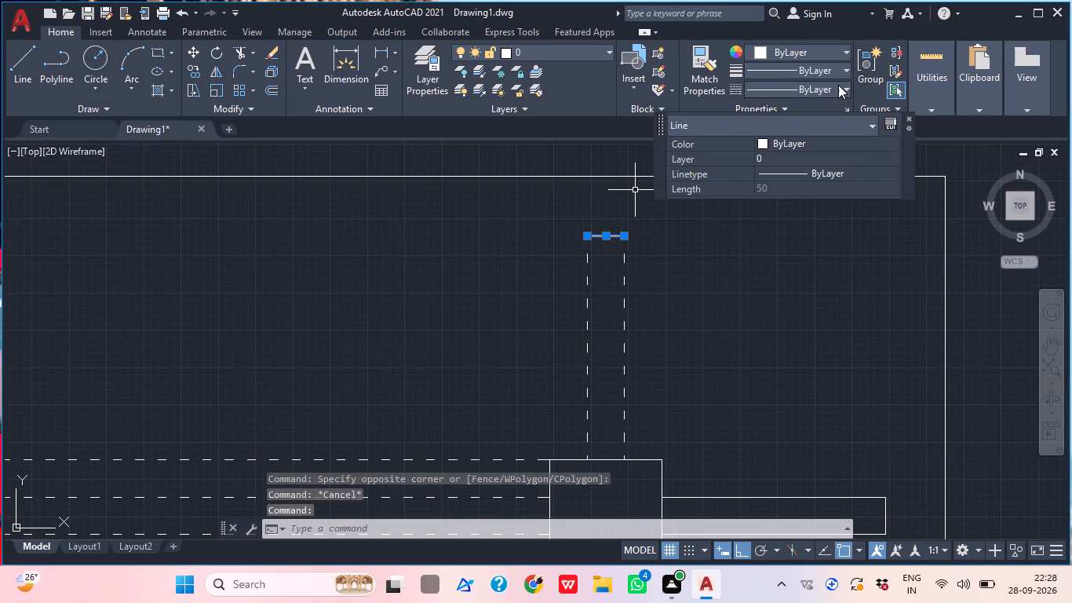
pyautogui.click(838, 85)
pyautogui.click(793, 159)
pyautogui.press('Escape')
pyautogui.scroll(-1, 721, 228)
pyautogui.scroll(1, 660, 237)
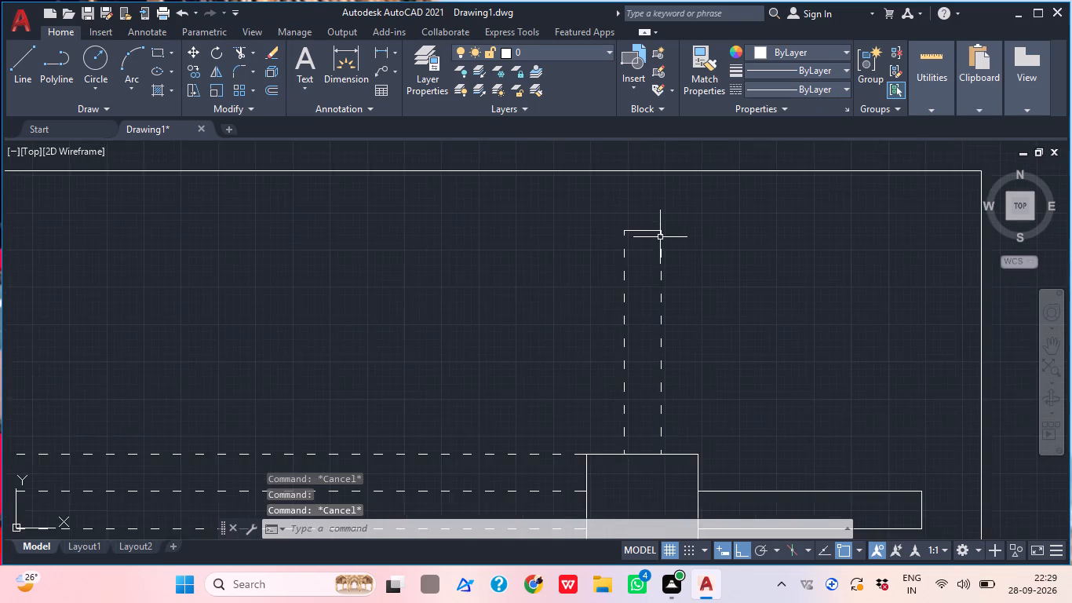
pyautogui.scroll(1, 660, 237)
pyautogui.click(650, 232)
pyautogui.click(624, 218)
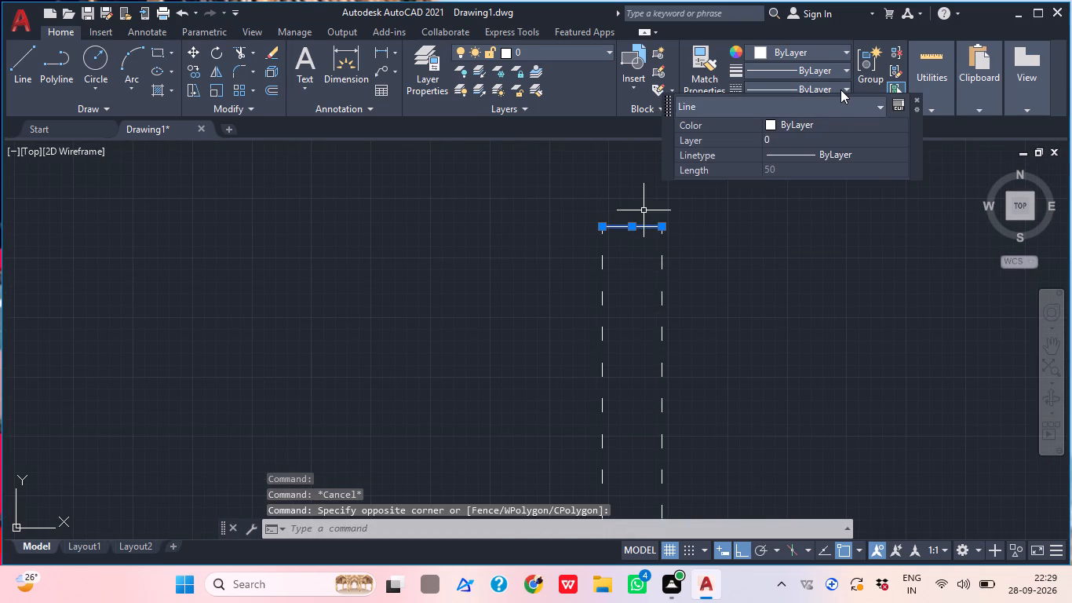
pyautogui.click(840, 90)
pyautogui.click(778, 171)
pyautogui.press('Escape')
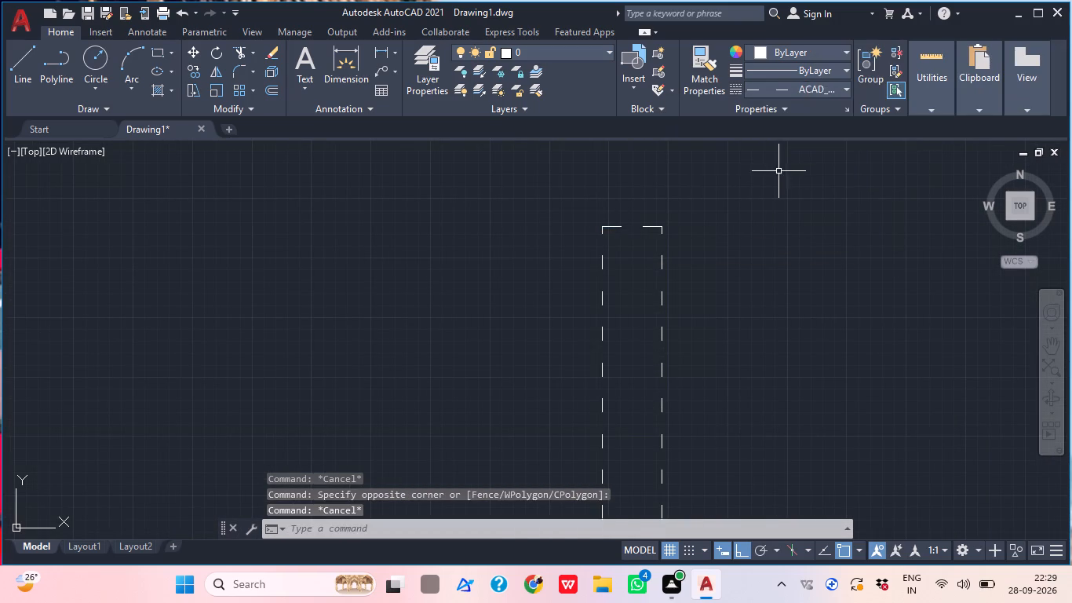
# Set both connecting lines extending right from the top-right corner block to the ACAD_ISO03W100 linetype.
pyautogui.scroll(-1, 767, 182)
pyautogui.moveTo(755, 332); pyautogui.dragTo(709, 313, button='middle')
pyautogui.scroll(-1, 737, 298)
pyautogui.moveTo(761, 397); pyautogui.dragTo(714, 315, button='middle')
pyautogui.scroll(-3, 730, 287)
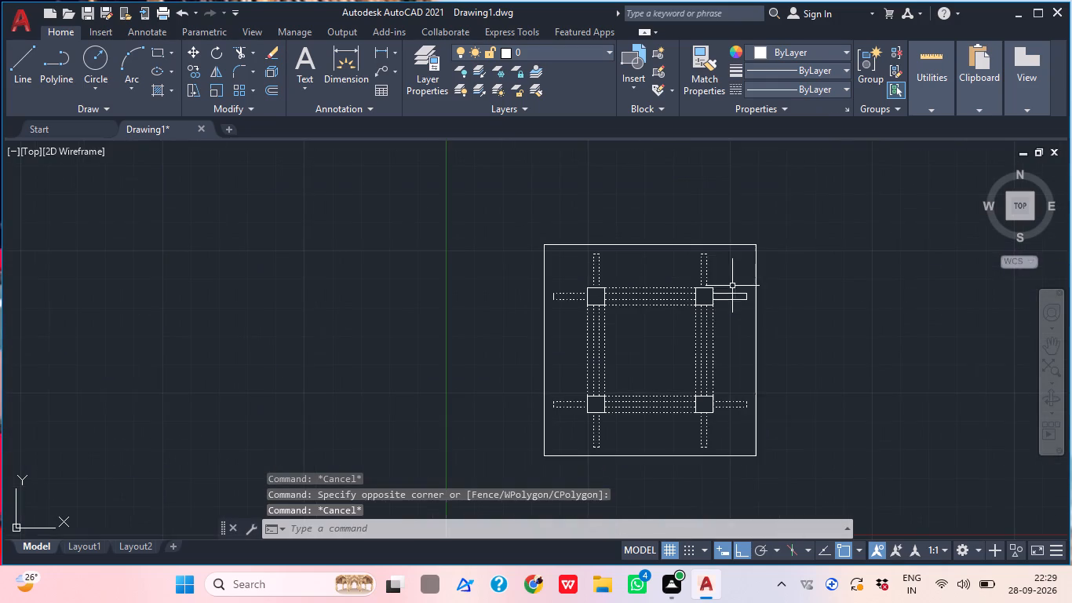
pyautogui.moveTo(704, 353); pyautogui.dragTo(654, 357, button='middle')
pyautogui.scroll(4, 694, 304)
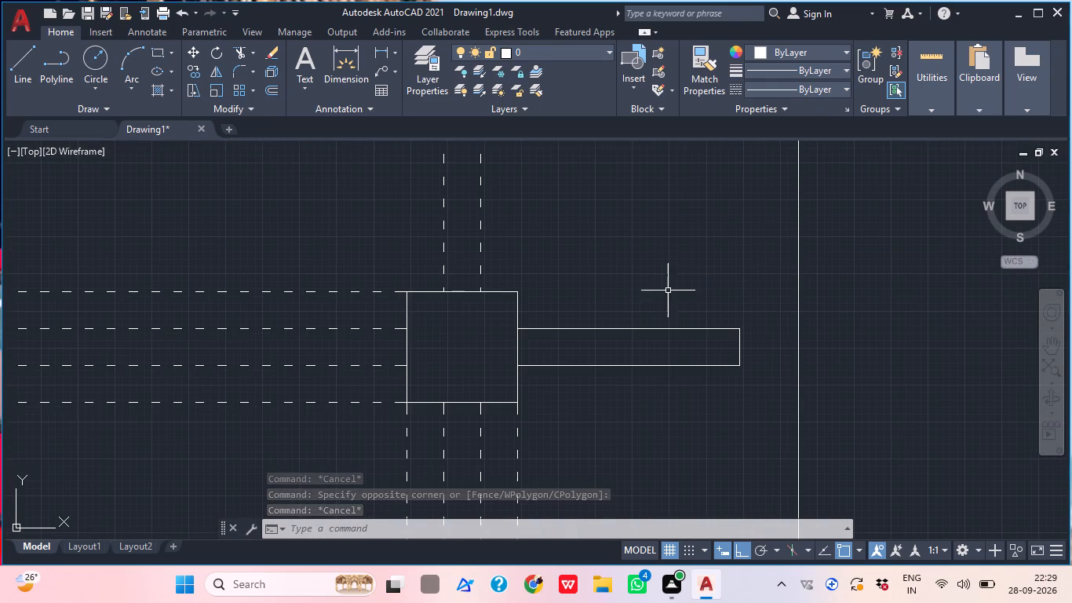
pyautogui.click(650, 340)
pyautogui.click(629, 315)
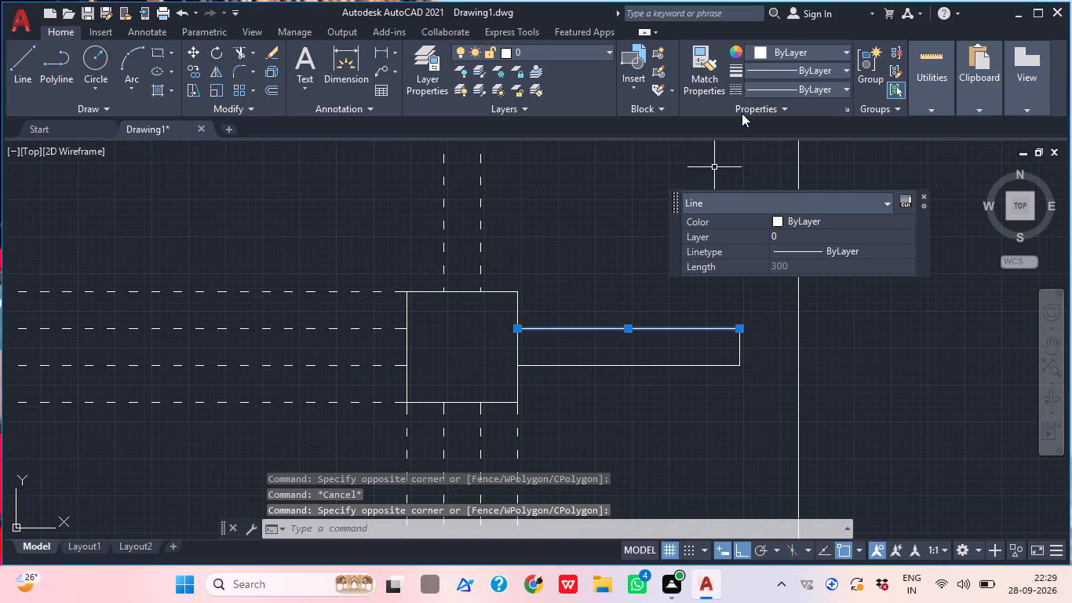
pyautogui.click(848, 90)
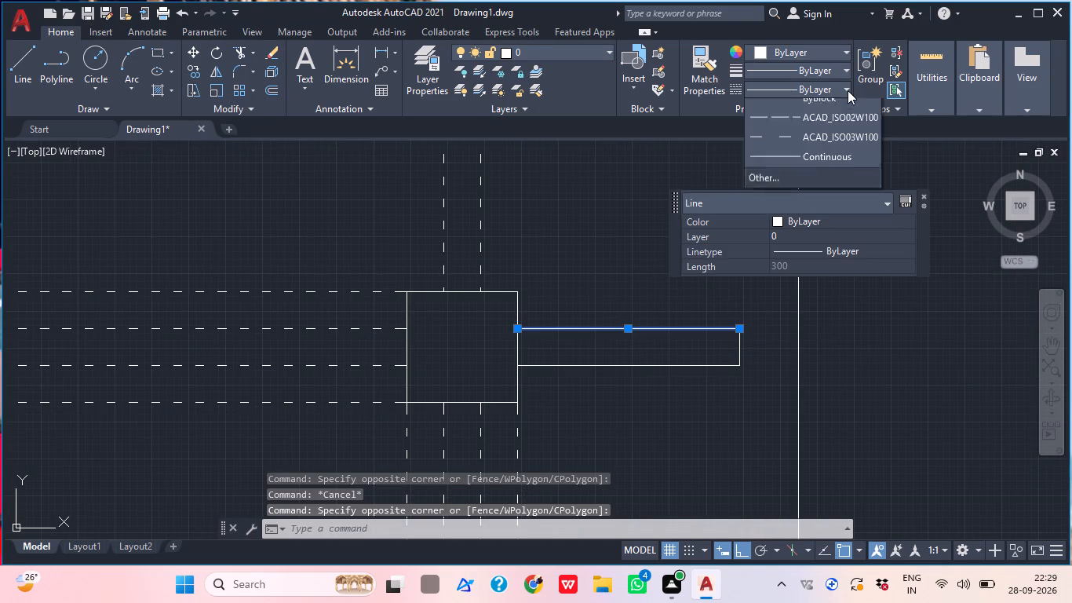
pyautogui.click(770, 174)
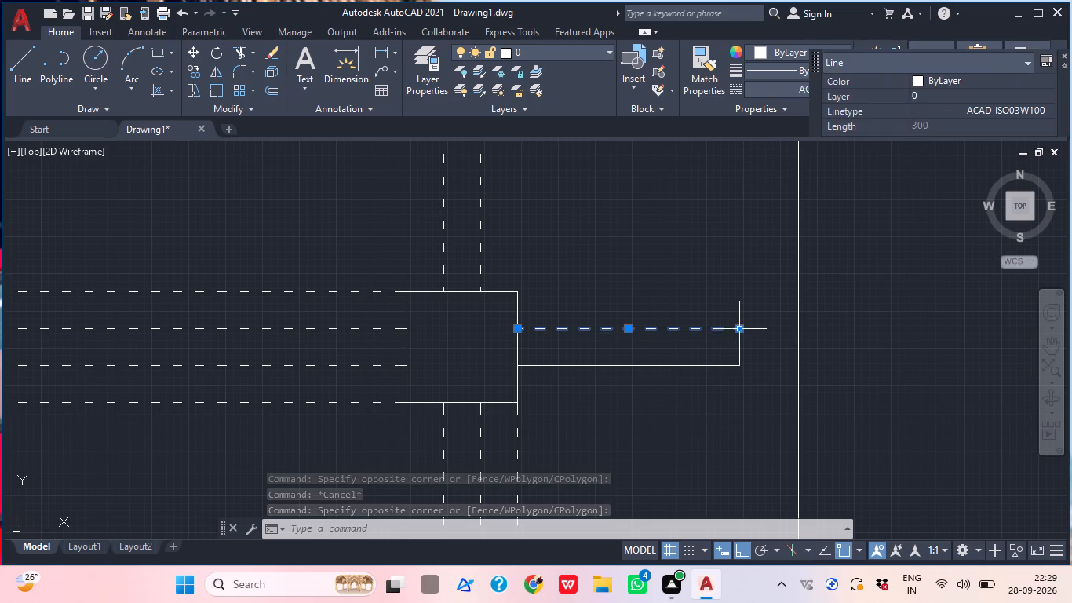
pyautogui.press('Escape')
pyautogui.click(708, 381)
pyautogui.click(670, 362)
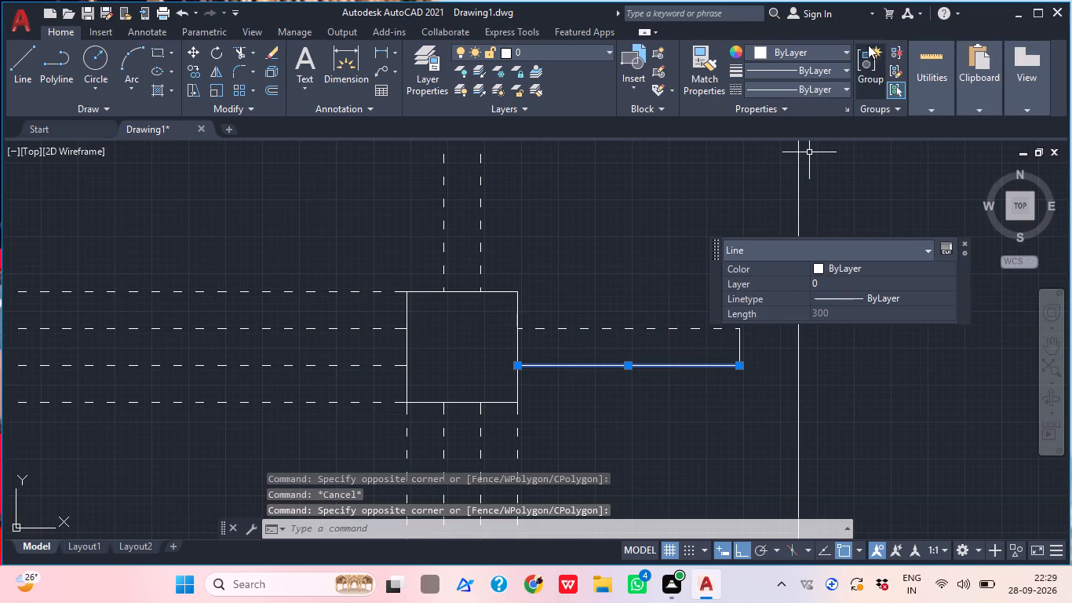
pyautogui.click(840, 93)
pyautogui.click(784, 162)
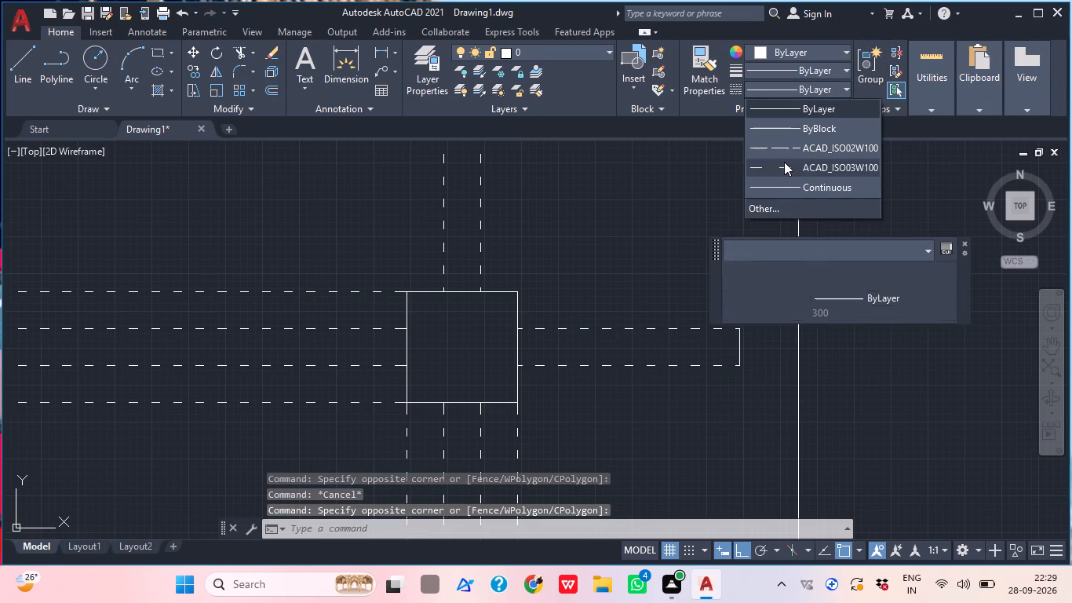
pyautogui.press('Escape')
# Set the end cap of the lines extending right from the top-right corner block to the ACAD_ISO03W100 linetype.
pyautogui.click(757, 340)
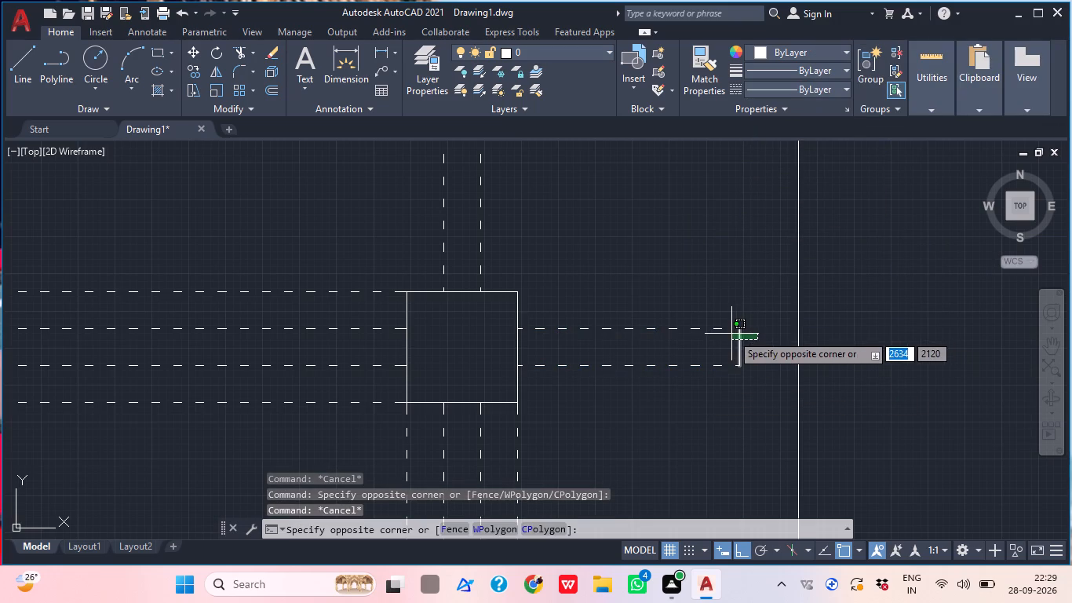
pyautogui.click(730, 336)
pyautogui.click(832, 93)
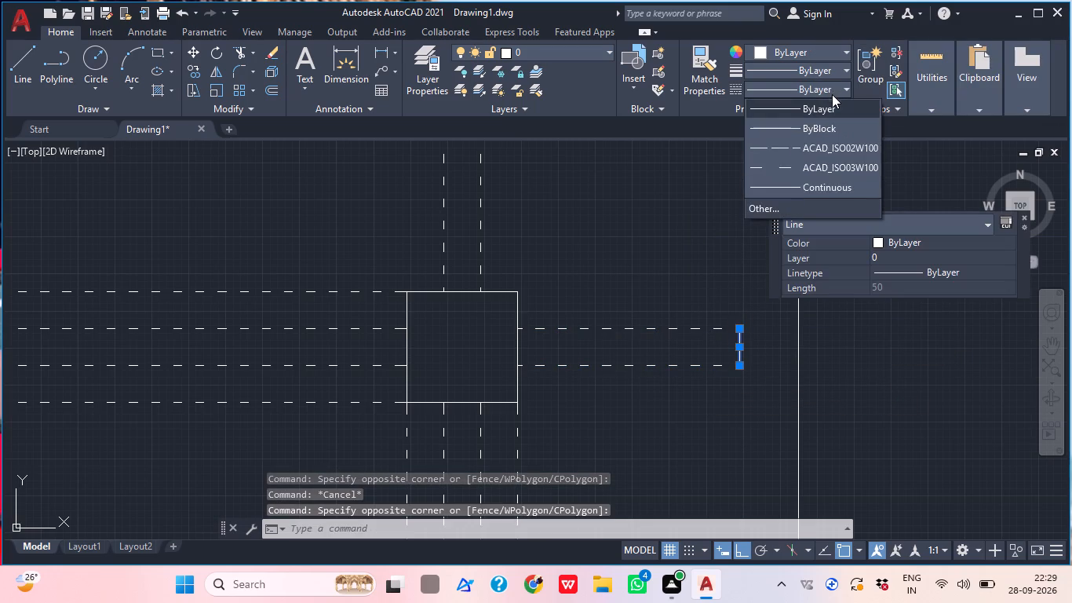
pyautogui.click(808, 174)
pyautogui.press('Escape')
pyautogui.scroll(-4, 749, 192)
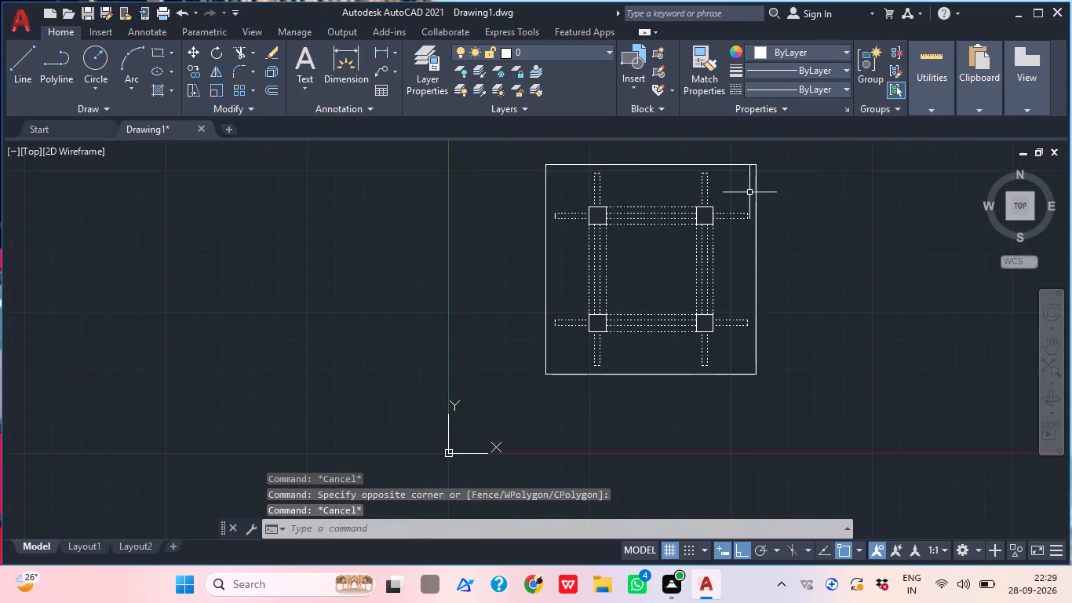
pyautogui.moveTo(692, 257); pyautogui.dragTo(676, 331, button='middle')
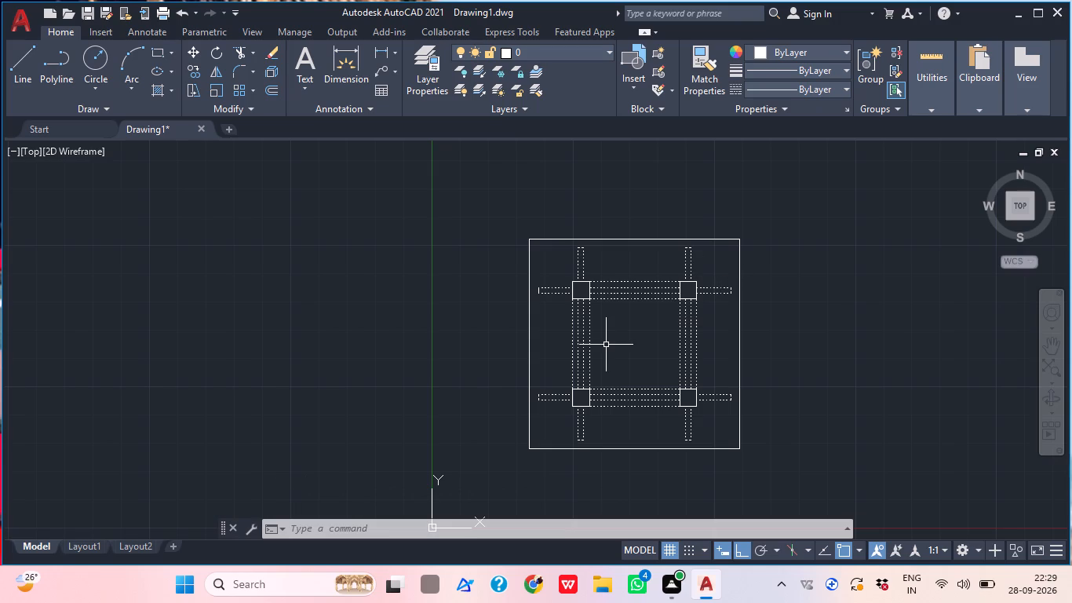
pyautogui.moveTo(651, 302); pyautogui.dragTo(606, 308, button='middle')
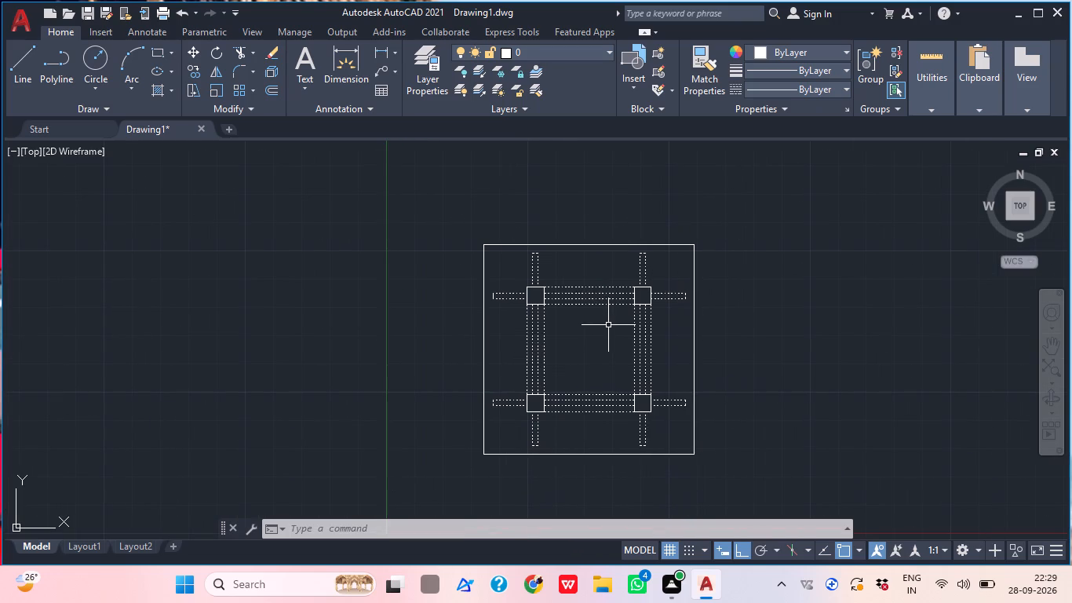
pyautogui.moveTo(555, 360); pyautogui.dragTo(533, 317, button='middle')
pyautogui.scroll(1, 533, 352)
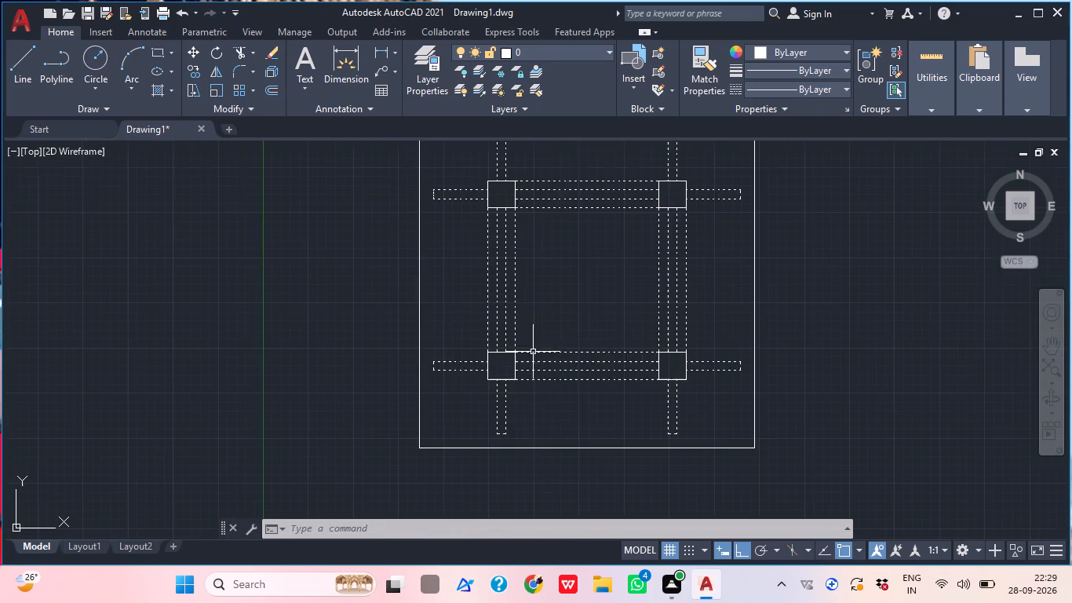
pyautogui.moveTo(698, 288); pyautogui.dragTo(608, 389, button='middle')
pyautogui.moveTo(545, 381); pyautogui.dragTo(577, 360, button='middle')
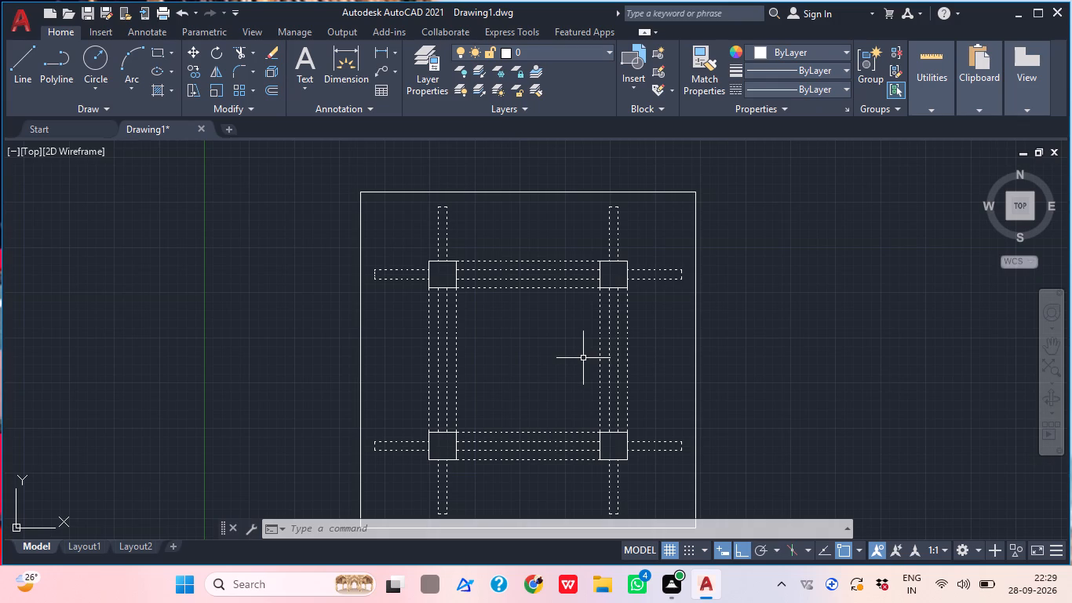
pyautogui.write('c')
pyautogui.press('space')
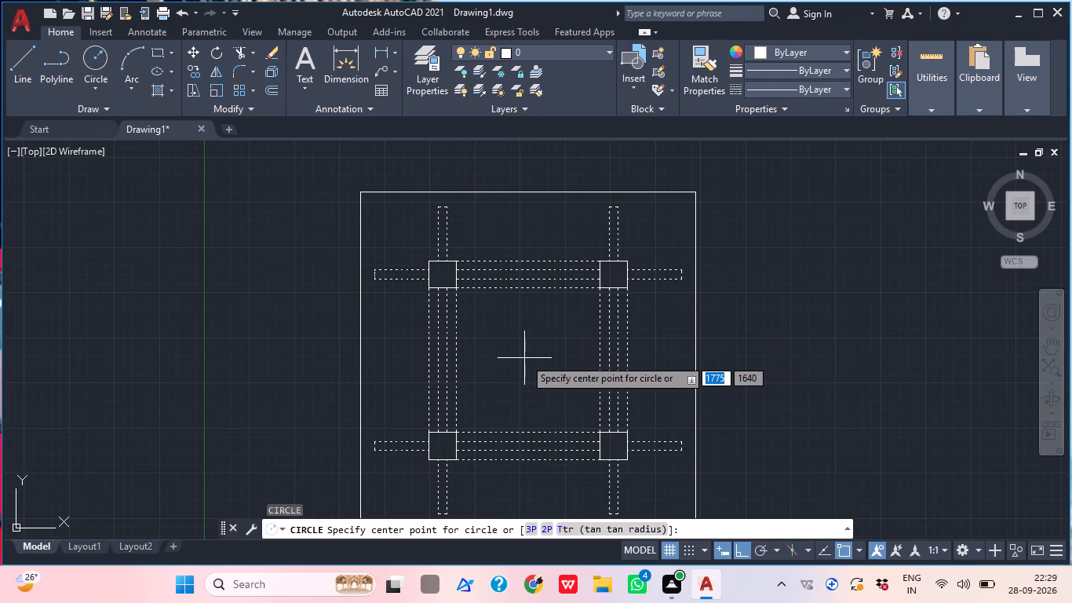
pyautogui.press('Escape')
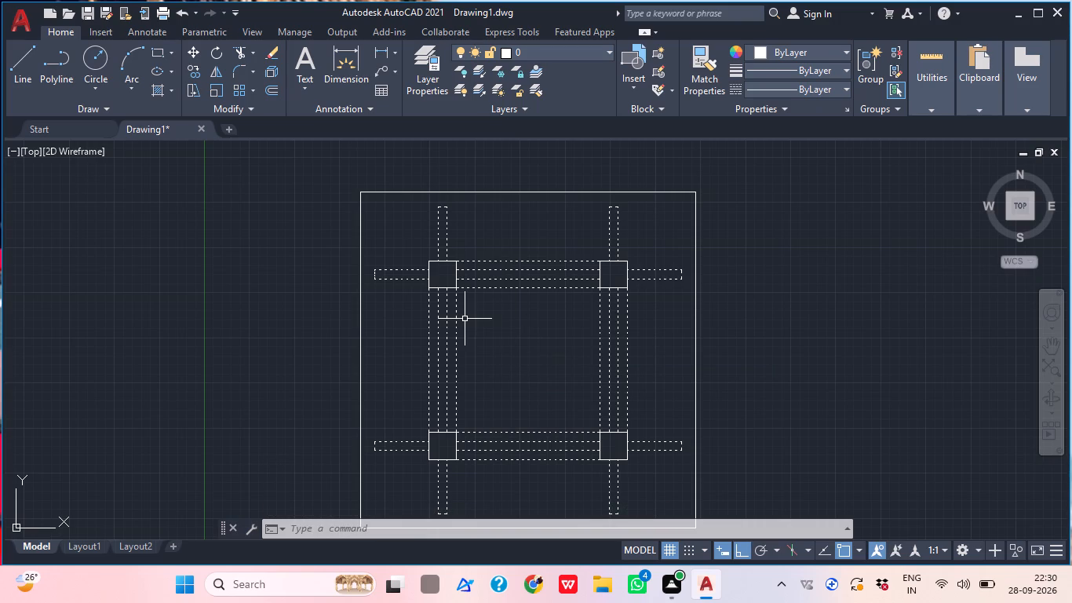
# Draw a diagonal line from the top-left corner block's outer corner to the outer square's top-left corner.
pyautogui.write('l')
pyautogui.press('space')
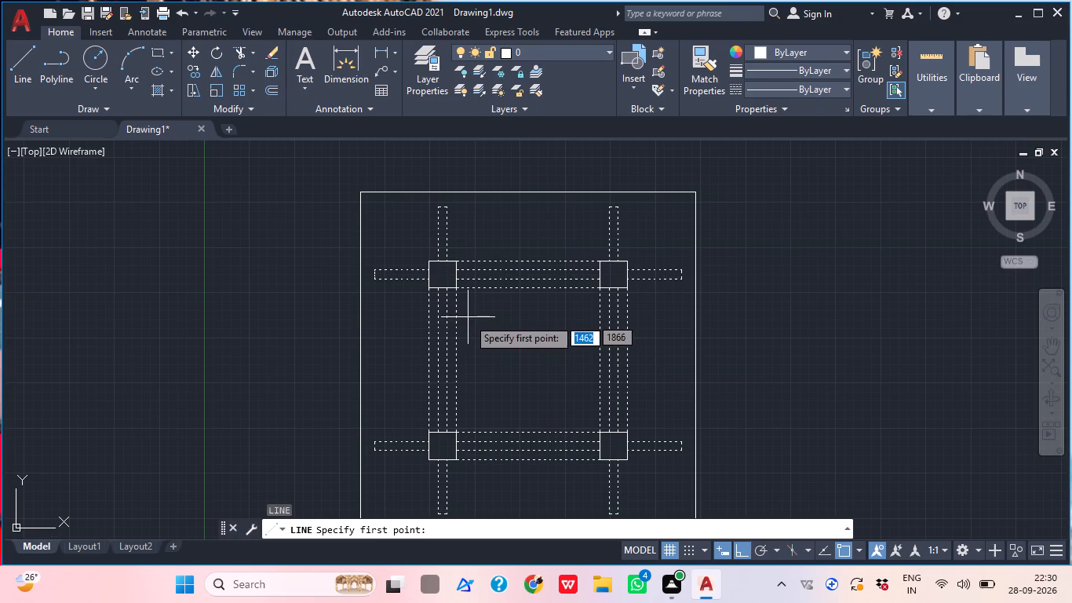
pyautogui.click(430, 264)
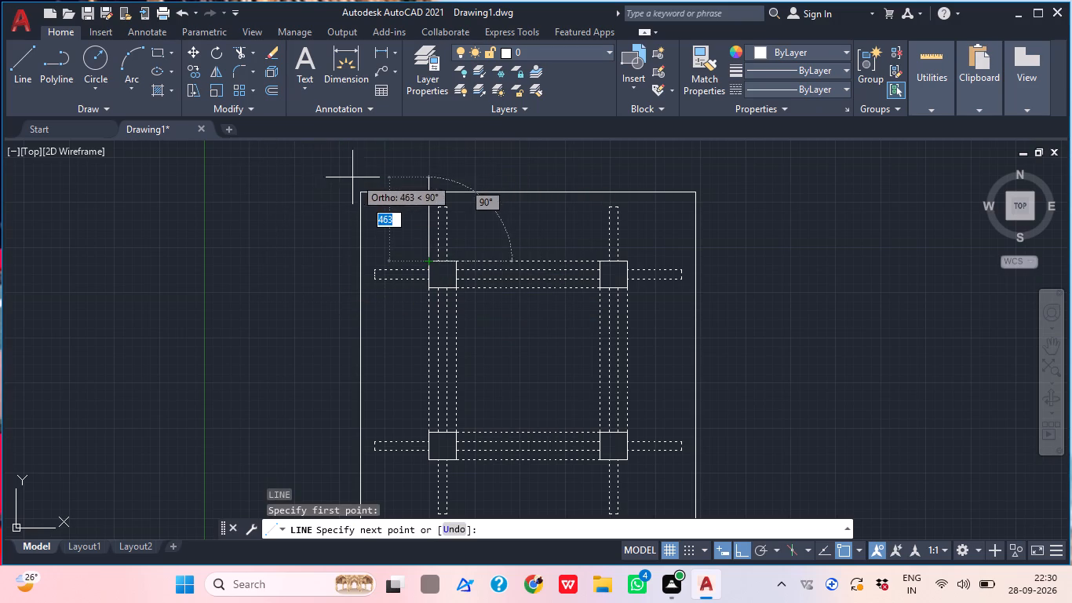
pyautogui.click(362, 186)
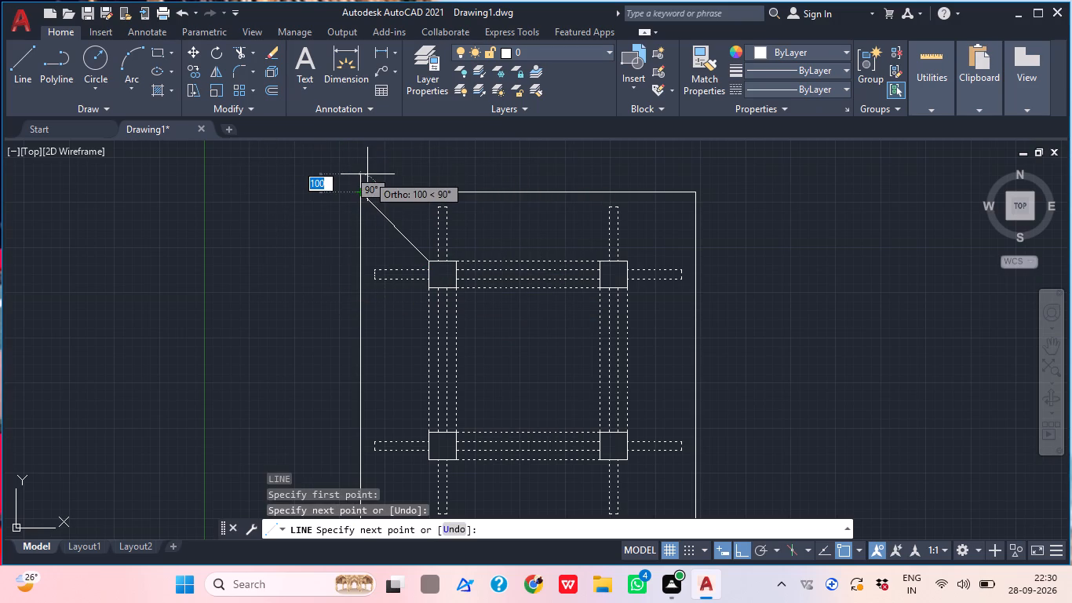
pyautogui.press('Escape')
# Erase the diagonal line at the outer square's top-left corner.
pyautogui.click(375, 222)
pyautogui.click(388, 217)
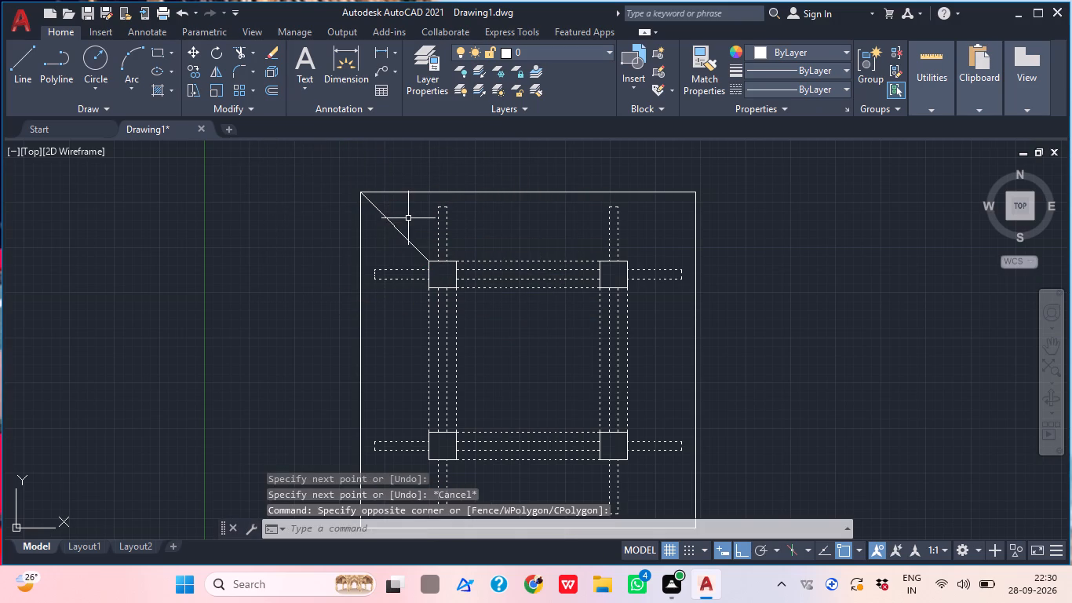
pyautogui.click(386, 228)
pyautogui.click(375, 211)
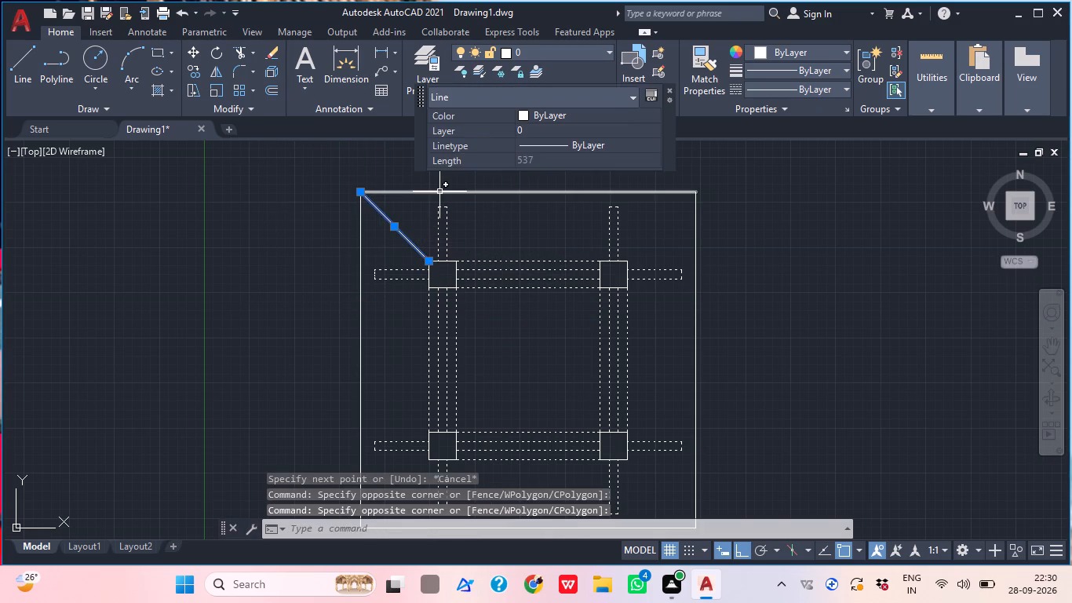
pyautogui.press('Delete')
# With Ortho off, draw a diagonal line from the top-left block's outer corner to the outer square's top-left corner.
pyautogui.write('l')
pyautogui.press('space')
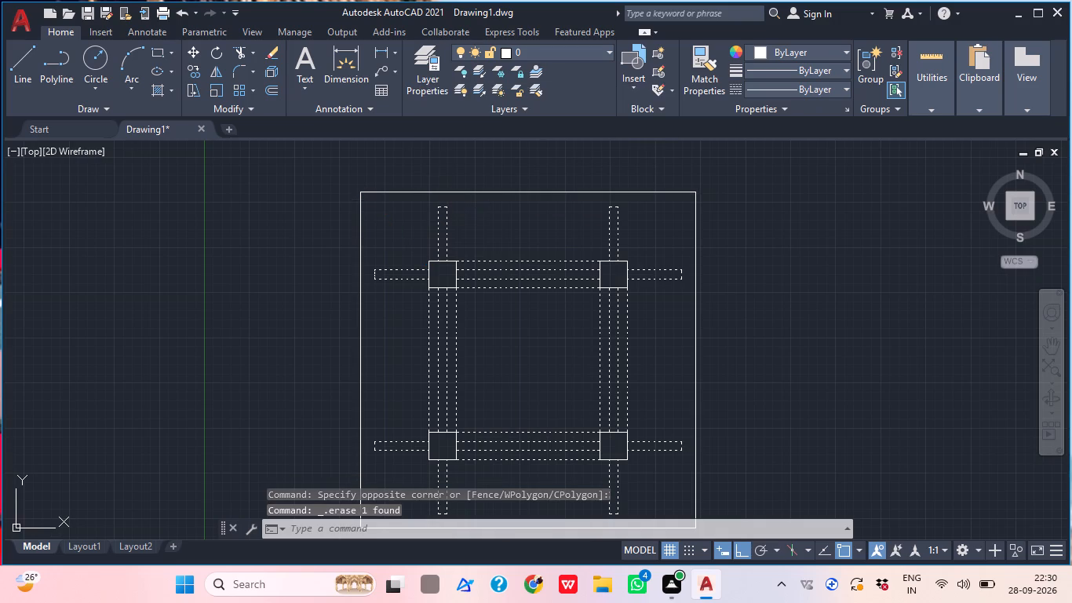
pyautogui.click(747, 545)
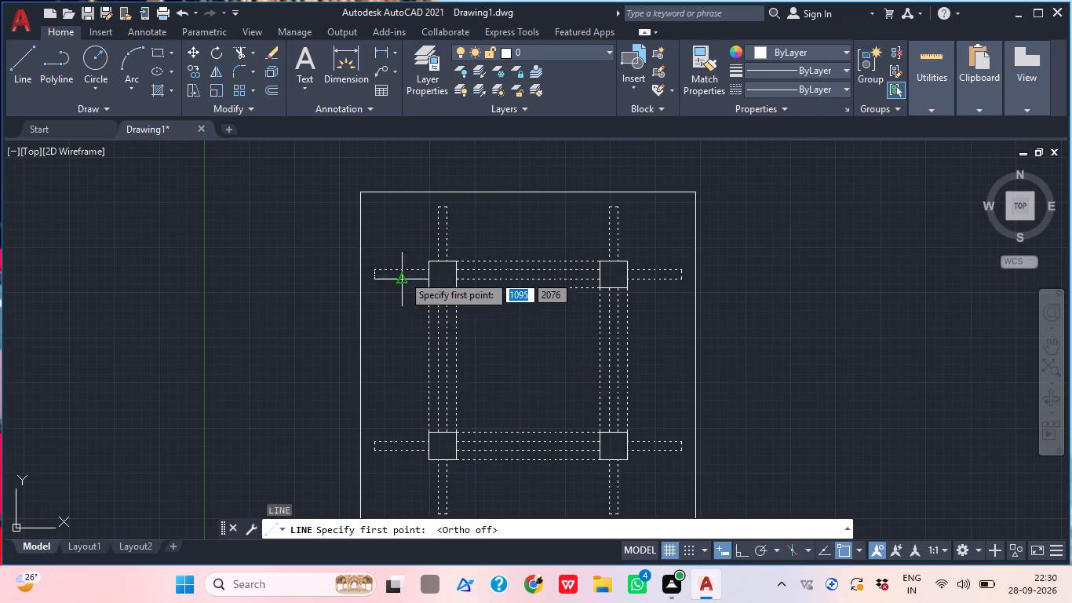
pyautogui.scroll(2, 425, 244)
pyautogui.click(432, 289)
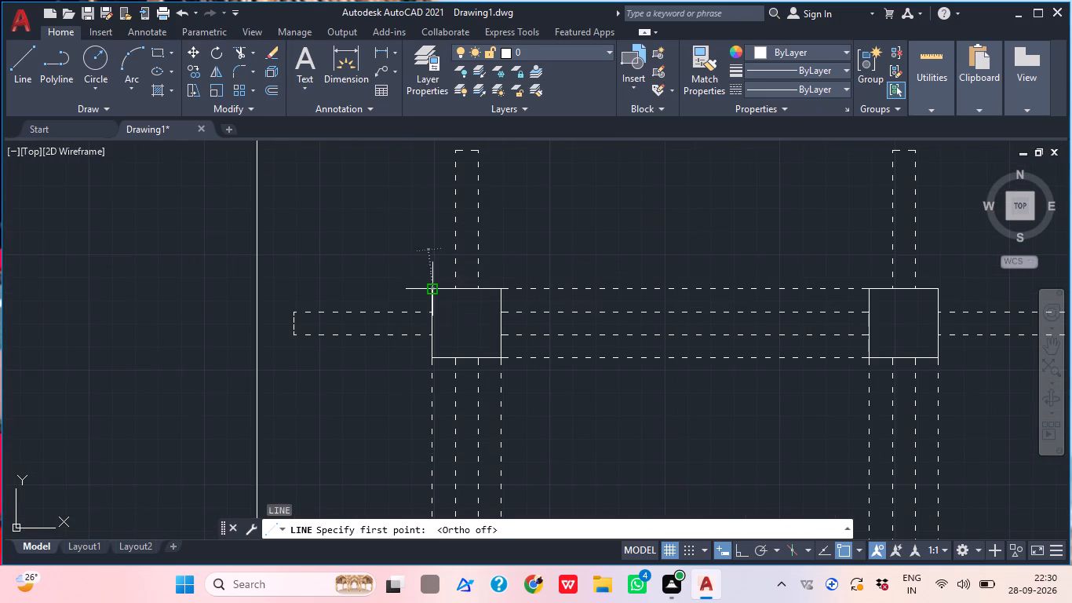
pyautogui.scroll(-4, 432, 289)
pyautogui.scroll(5, 406, 261)
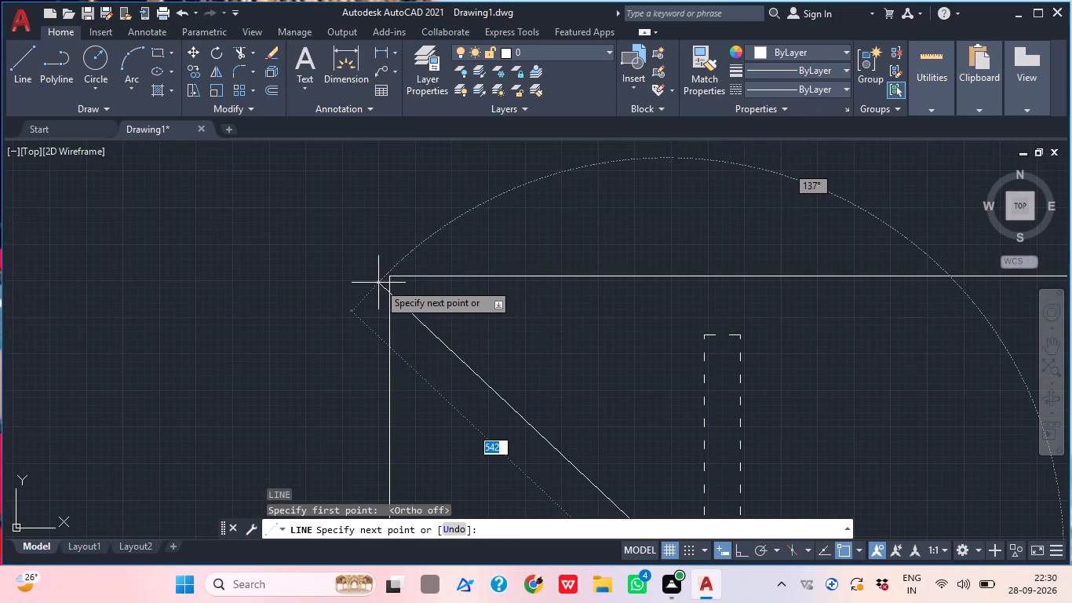
pyautogui.scroll(1, 385, 276)
pyautogui.scroll(-1, 385, 276)
pyautogui.scroll(1, 385, 276)
pyautogui.click(385, 276)
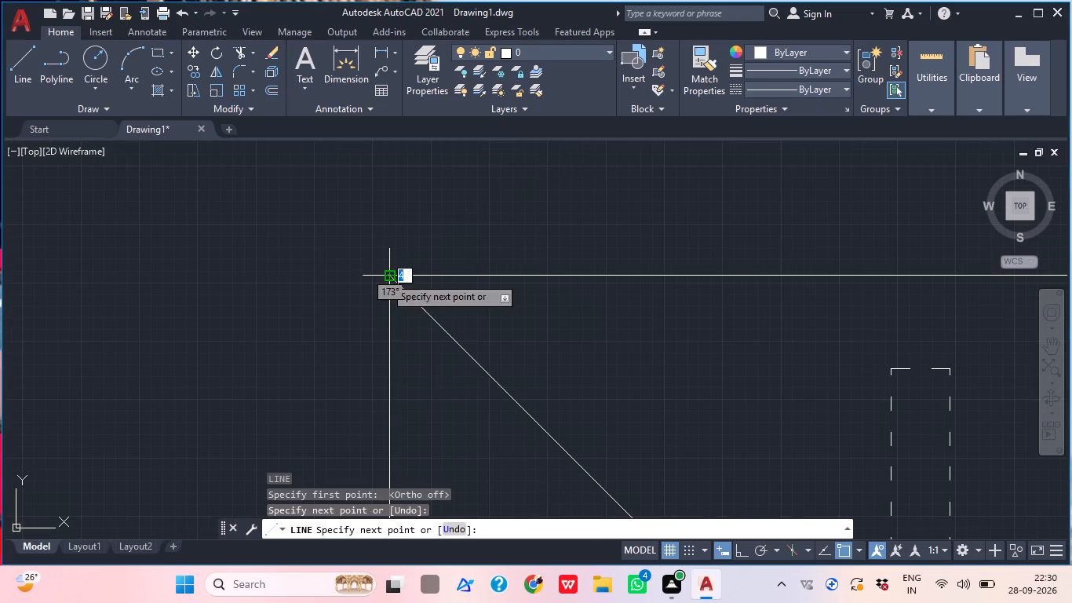
pyautogui.scroll(-6, 420, 250)
pyautogui.scroll(1, 479, 249)
pyautogui.press('Escape')
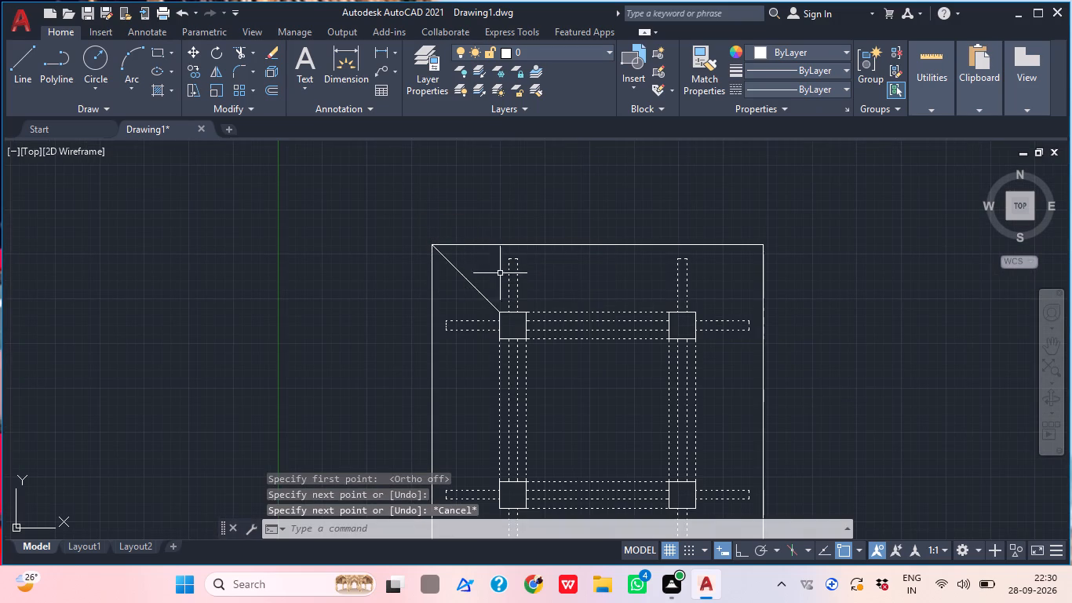
# Draw a diagonal line from the top-right block's outer corner to the outer square's top-right corner.
pyautogui.moveTo(443, 393); pyautogui.dragTo(401, 402, button='middle')
pyautogui.scroll(-1, 435, 356)
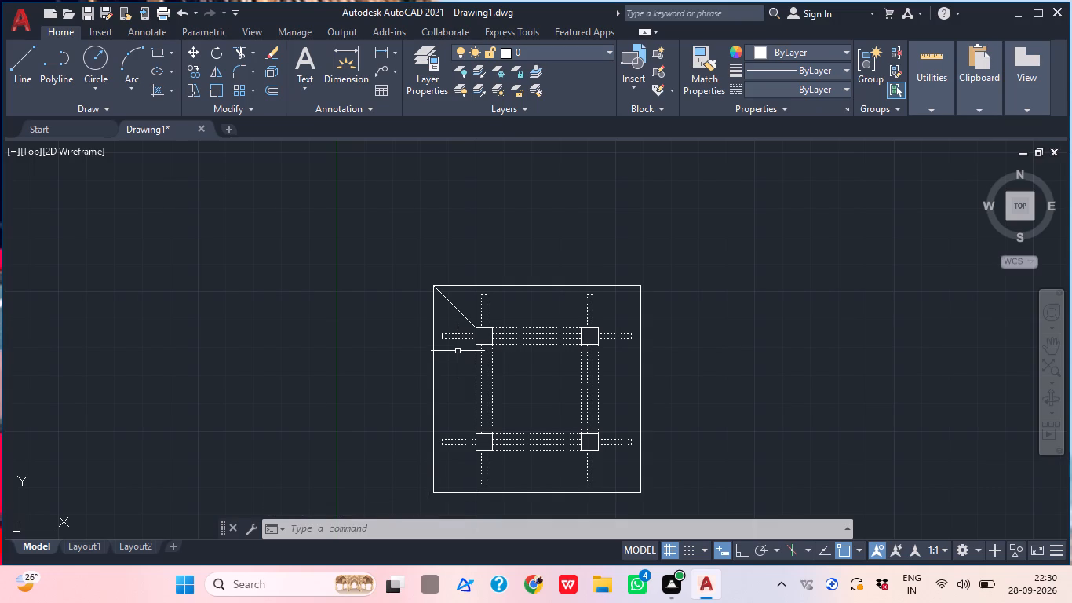
pyautogui.write('l')
pyautogui.press('space')
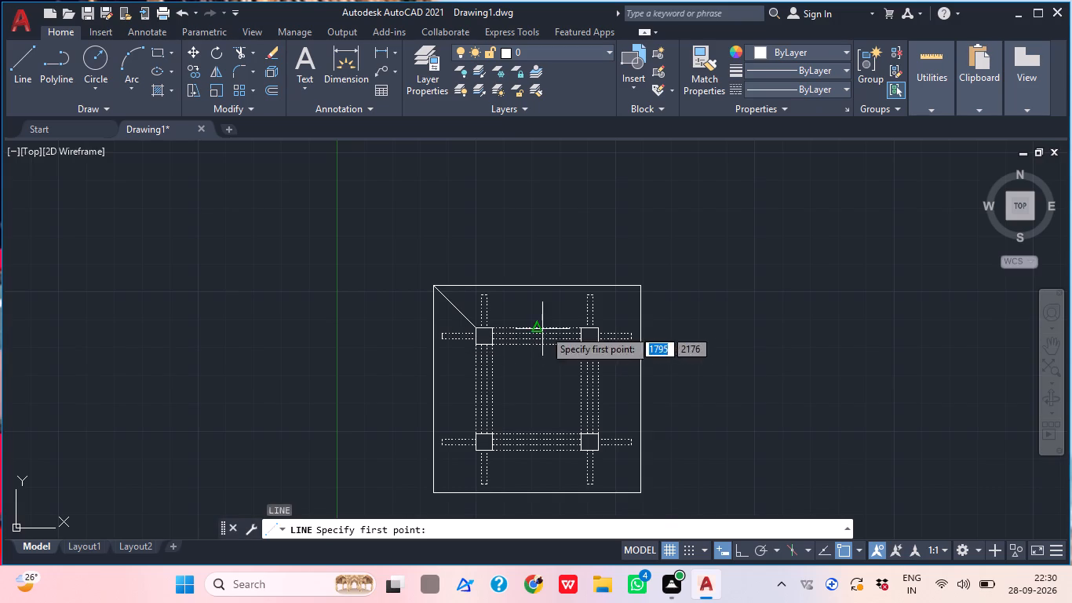
pyautogui.scroll(3, 600, 320)
pyautogui.click(578, 316)
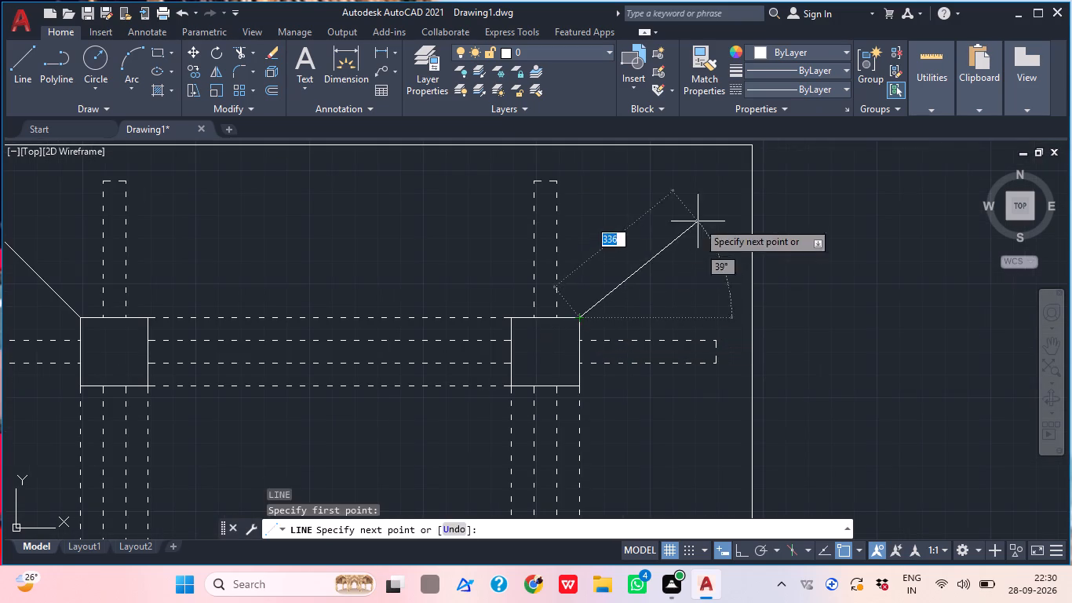
pyautogui.click(756, 141)
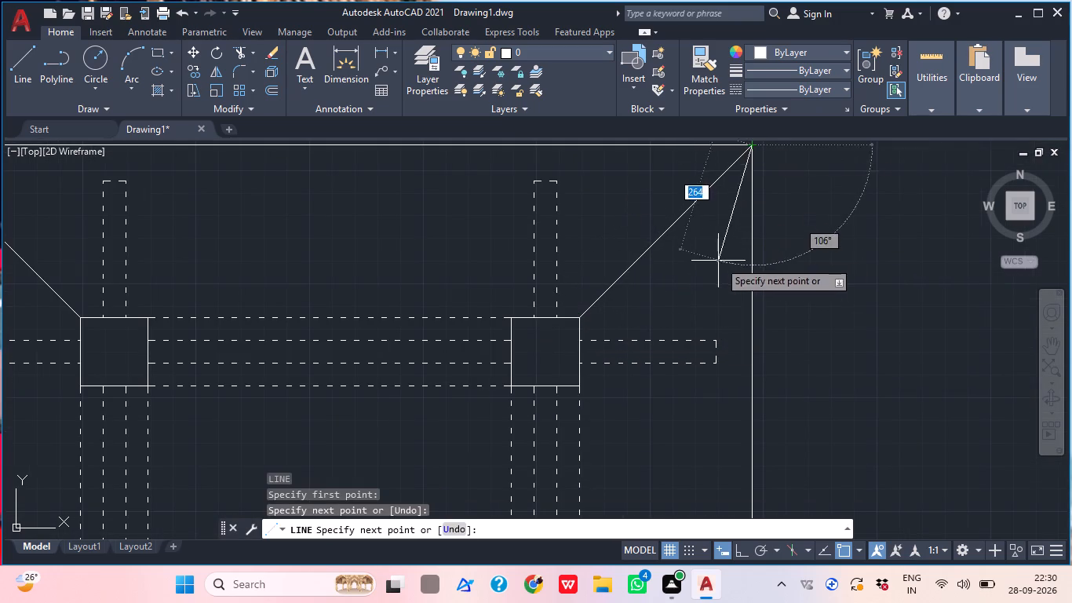
pyautogui.moveTo(718, 261); pyautogui.dragTo(693, 311, button='middle')
pyautogui.press('Escape')
# Draw a diagonal line from the bottom-right block's outer corner to the outer square's bottom-right corner.
pyautogui.scroll(-4, 677, 316)
pyautogui.moveTo(648, 350); pyautogui.dragTo(636, 306, button='middle')
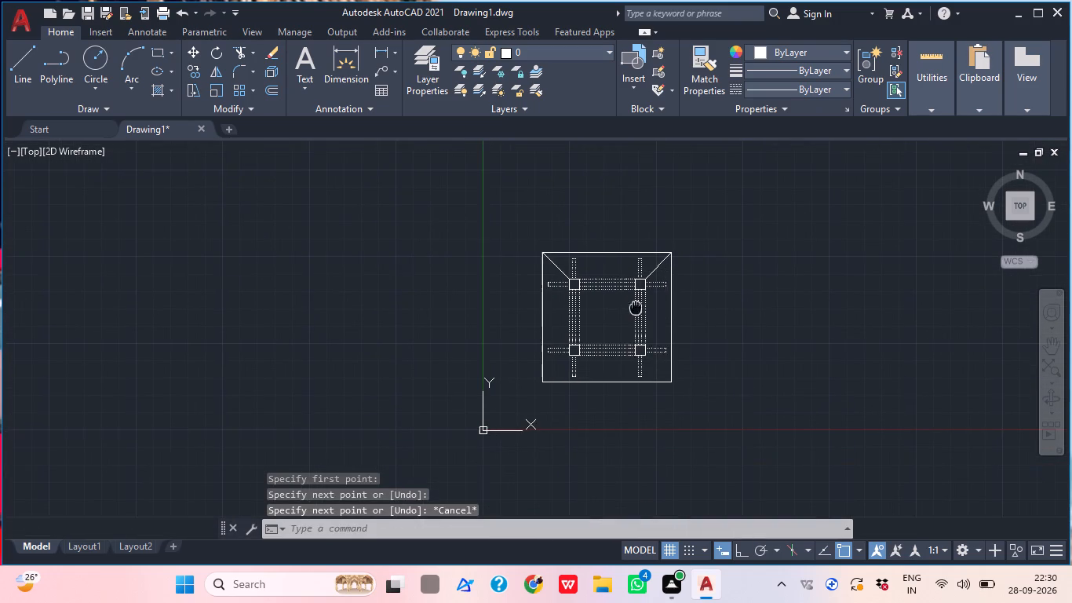
pyautogui.write('l')
pyautogui.press('space')
pyautogui.scroll(2, 645, 362)
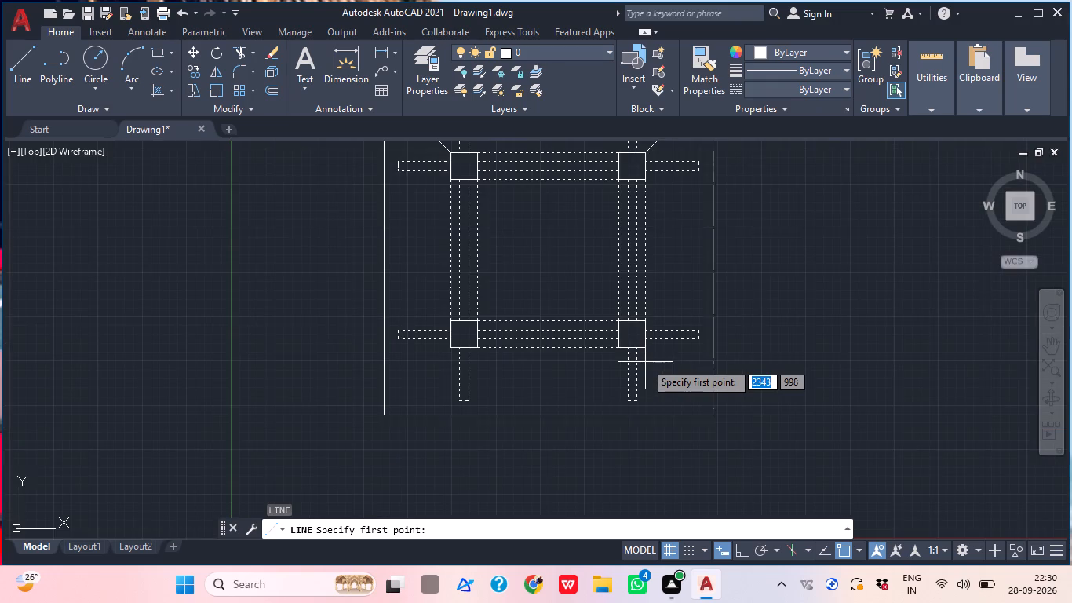
pyautogui.scroll(3, 656, 344)
pyautogui.click(612, 368)
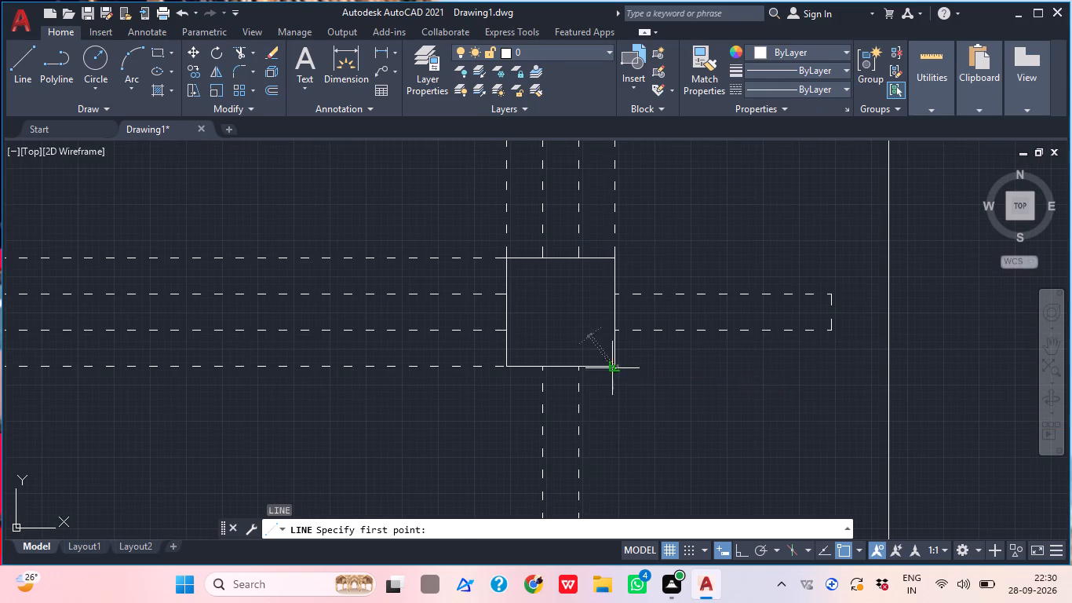
pyautogui.scroll(-5, 614, 366)
pyautogui.scroll(2, 709, 446)
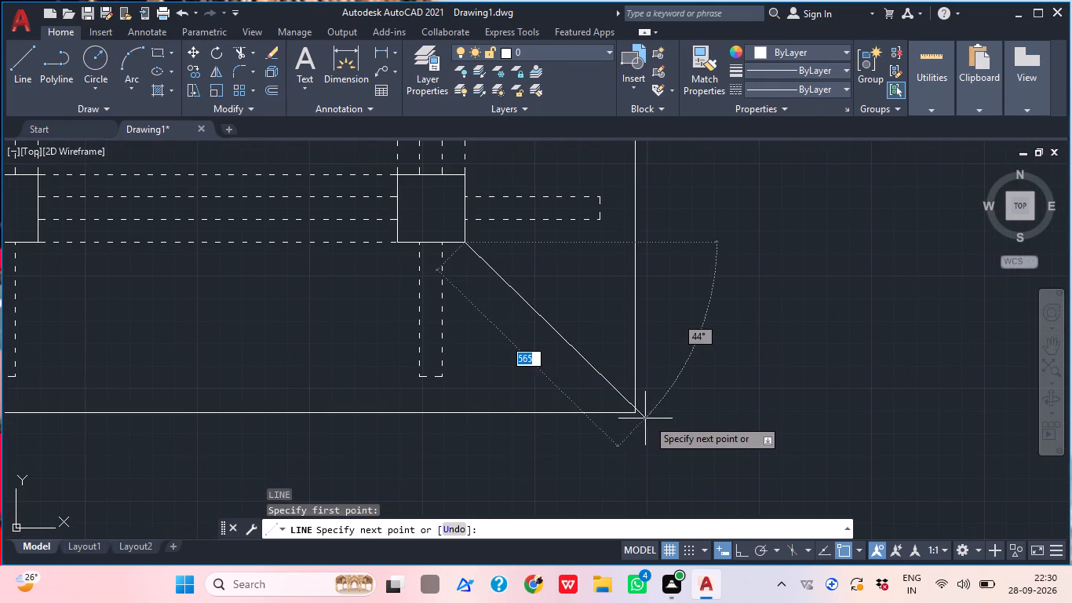
pyautogui.click(635, 412)
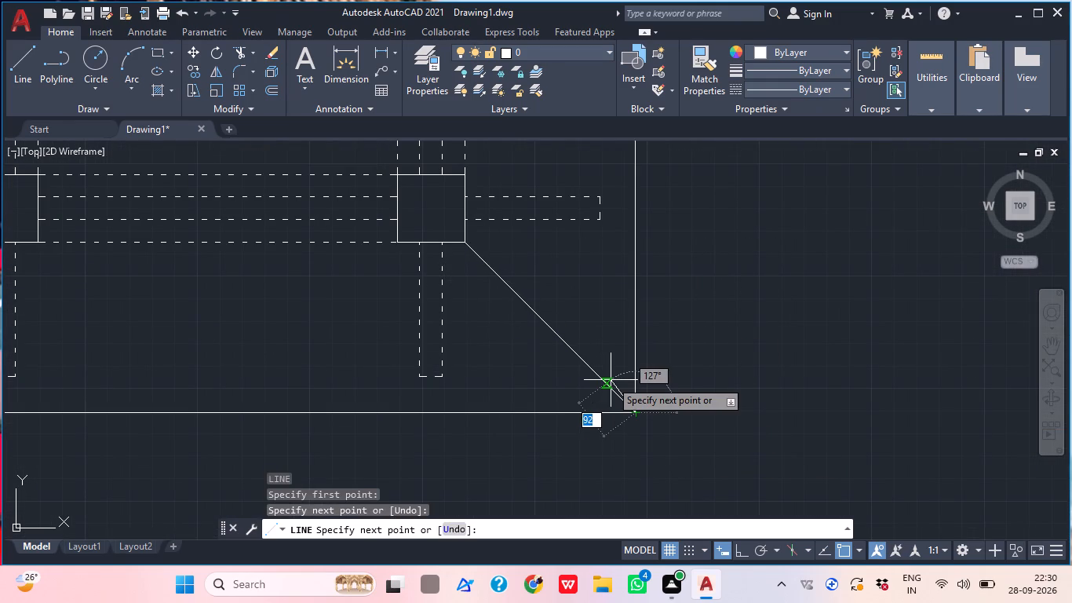
pyautogui.press('Escape')
# Draw a diagonal line from the bottom-left block's outer corner to the outer square's bottom-left corner.
pyautogui.moveTo(564, 397); pyautogui.dragTo(633, 431, button='middle')
pyautogui.write('l')
pyautogui.press('space')
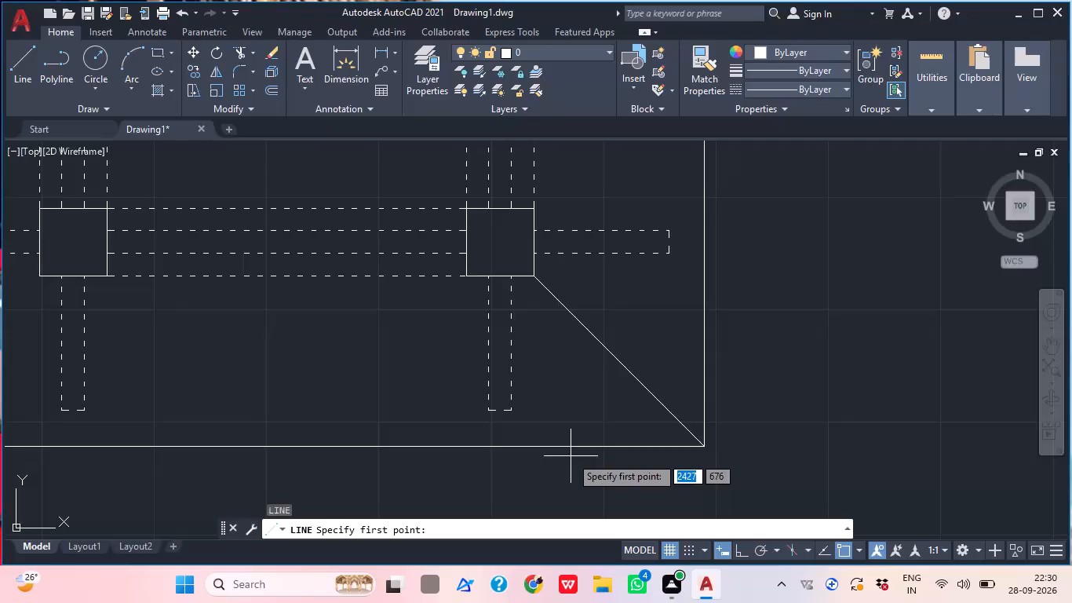
pyautogui.moveTo(552, 444); pyautogui.dragTo(774, 395, button='middle')
pyautogui.moveTo(292, 357); pyautogui.dragTo(551, 399, button='middle')
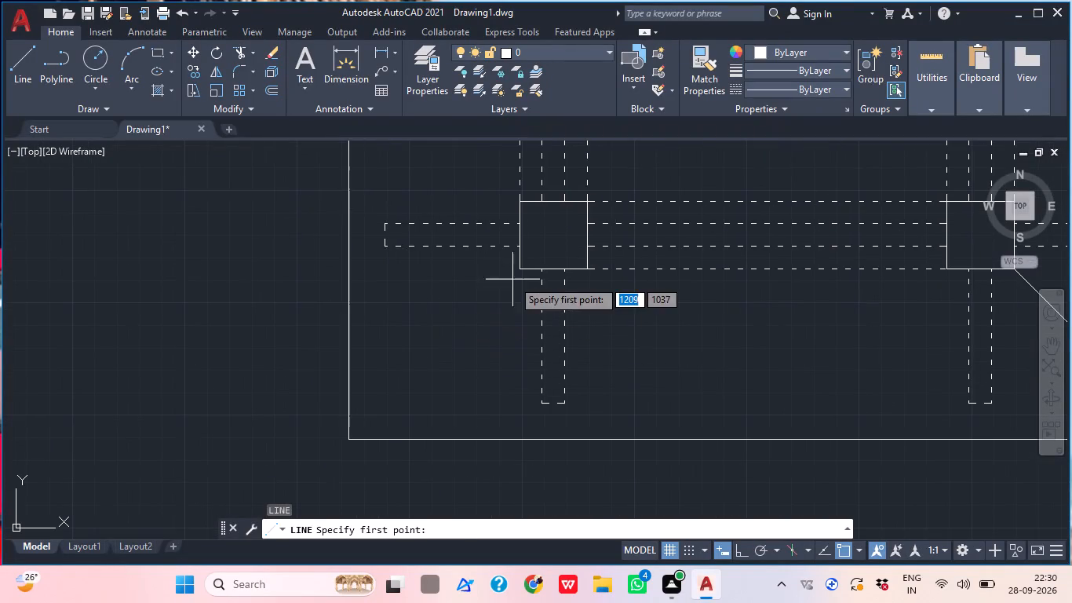
pyautogui.click(524, 271)
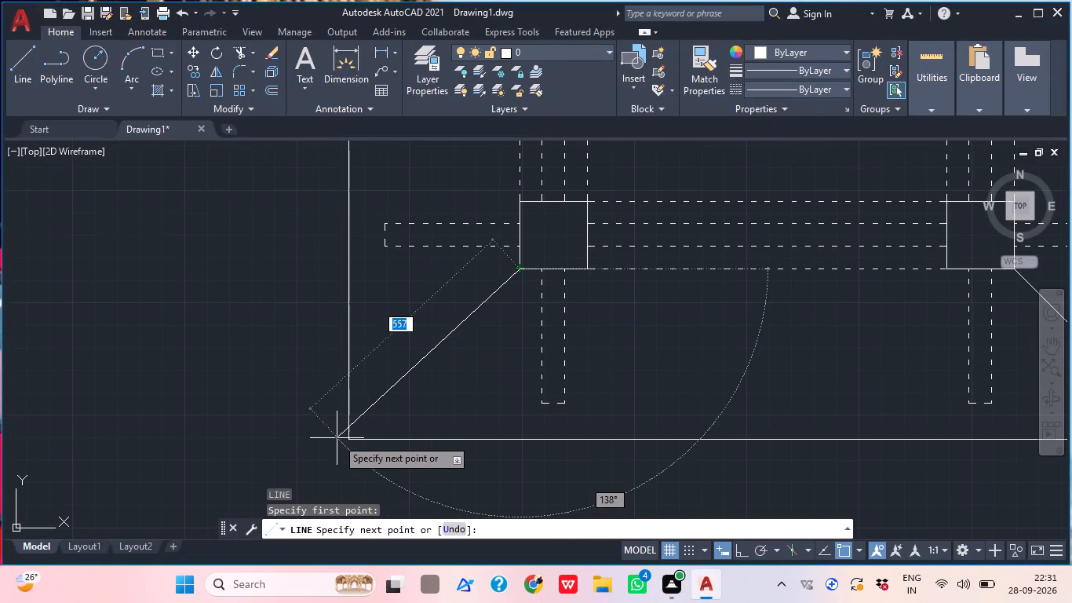
pyautogui.click(349, 439)
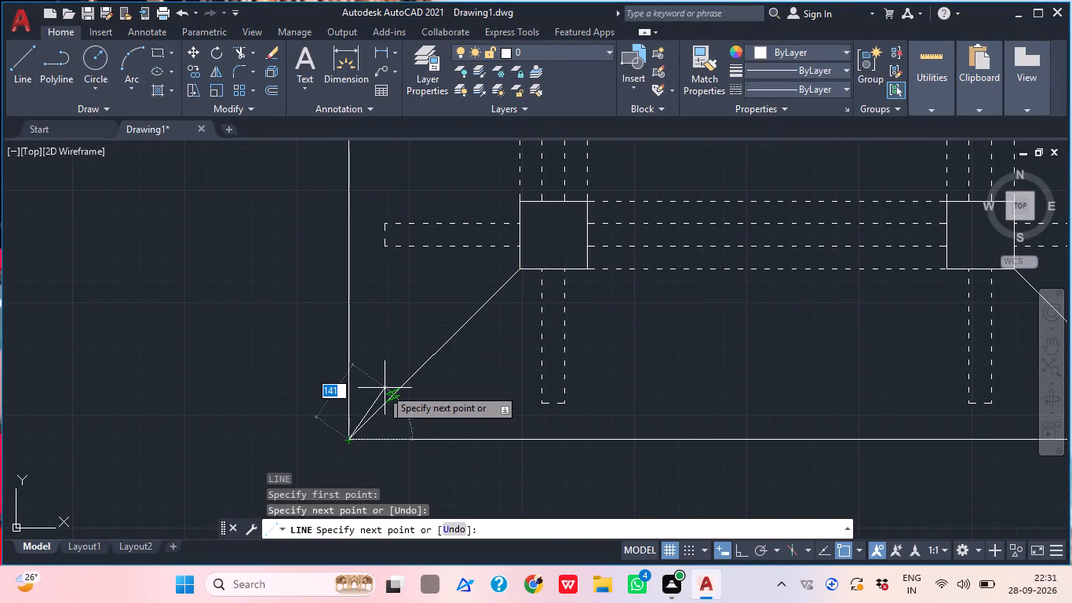
pyautogui.press('Escape')
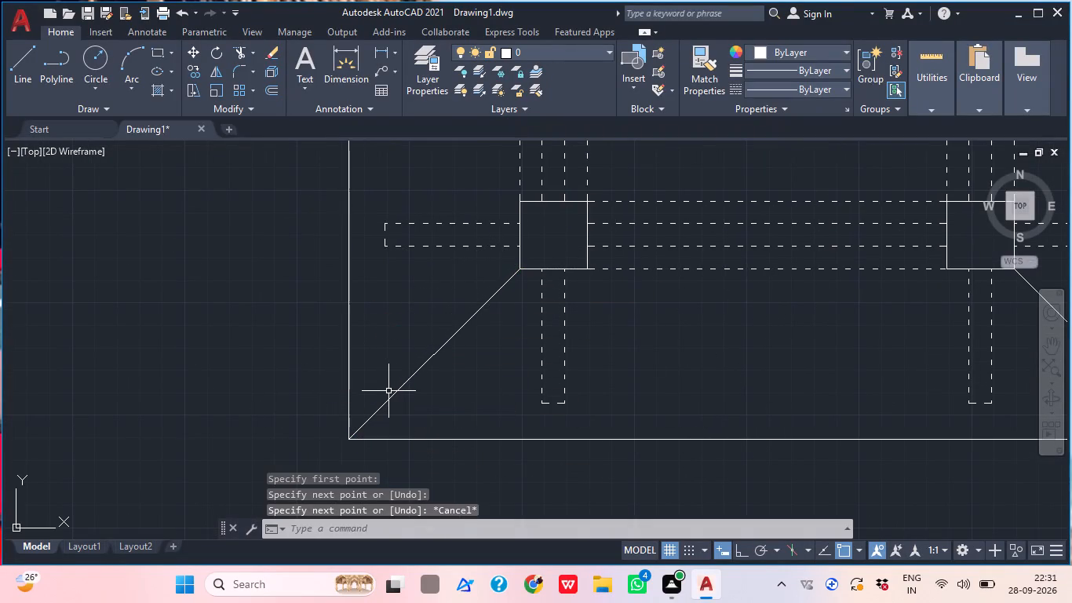
# Set the bottom-right diagonal line to the ACAD_ISO03W100 linetype.
pyautogui.scroll(-2, 408, 367)
pyautogui.moveTo(439, 364); pyautogui.dragTo(396, 428, button='middle')
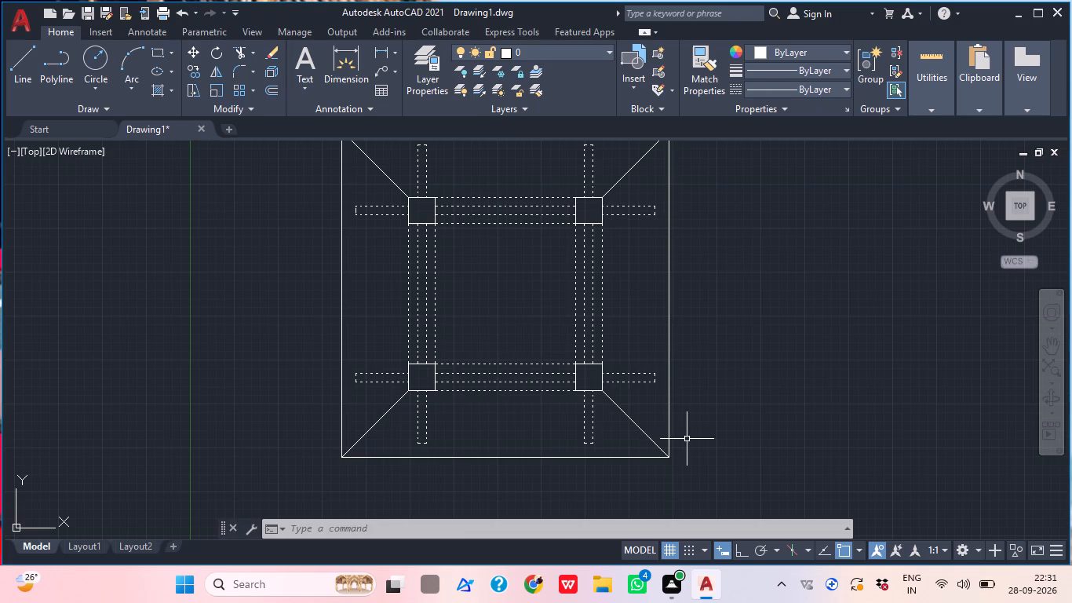
pyautogui.click(629, 414)
pyautogui.click(612, 407)
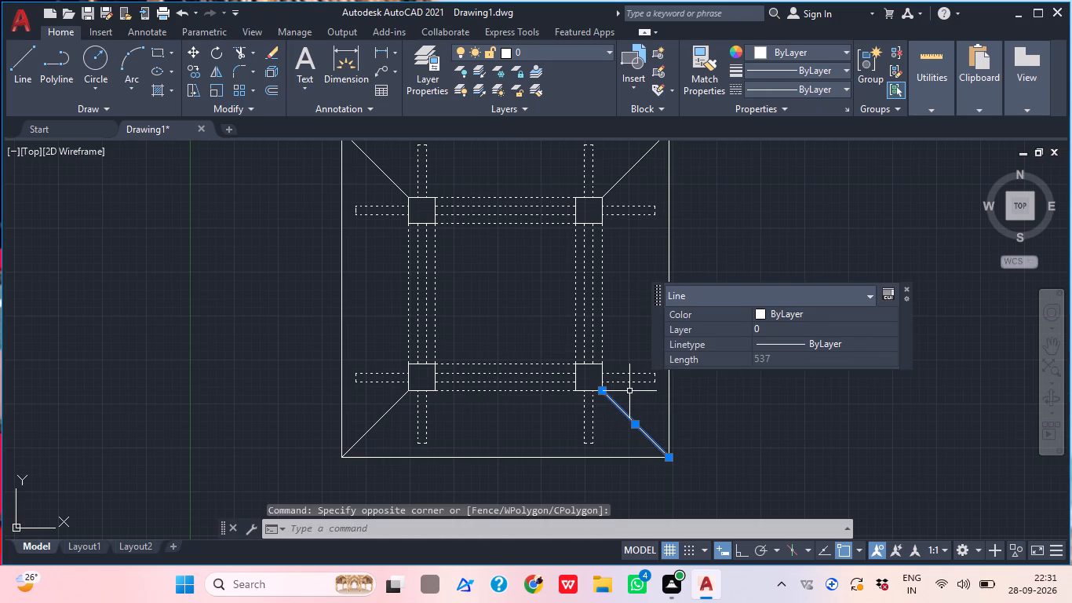
pyautogui.click(835, 93)
pyautogui.click(785, 170)
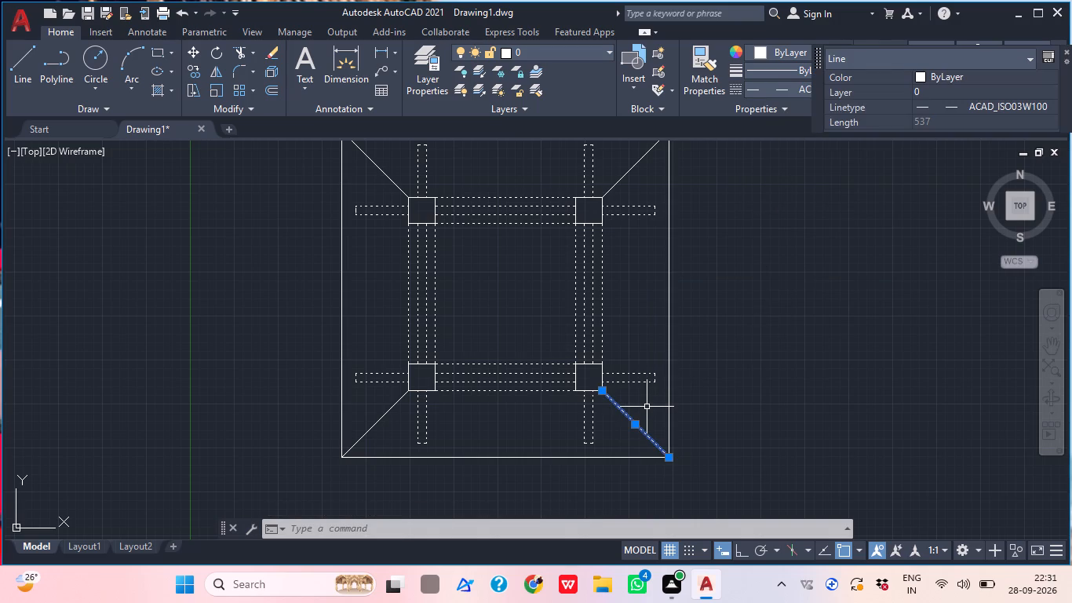
pyautogui.press('Escape')
# Set the bottom-left diagonal line to the ACAD_ISO03W100 linetype.
pyautogui.scroll(1, 372, 432)
pyautogui.click(374, 432)
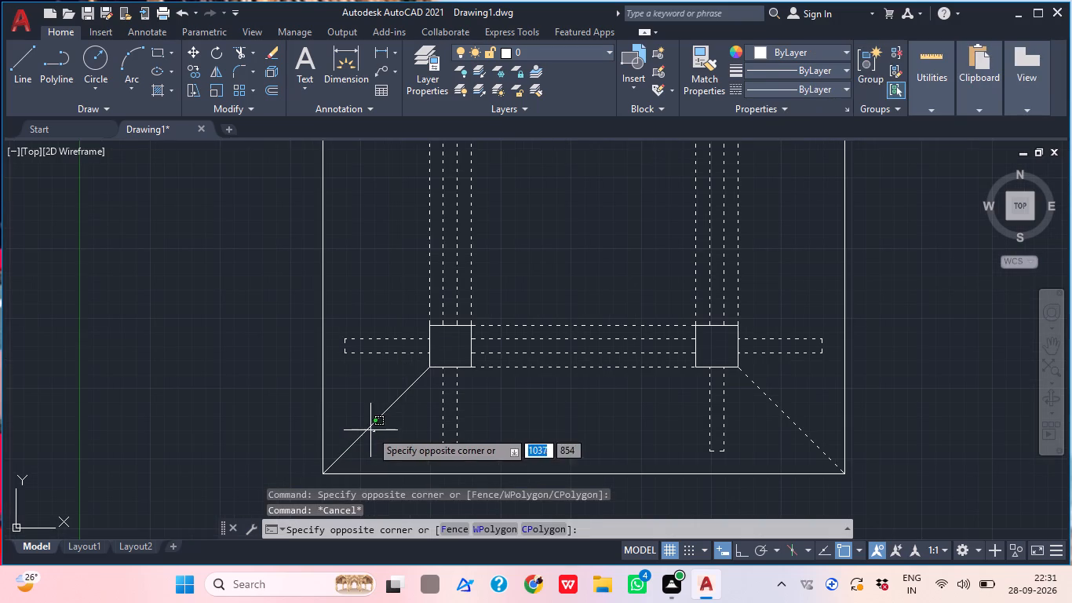
pyautogui.click(353, 424)
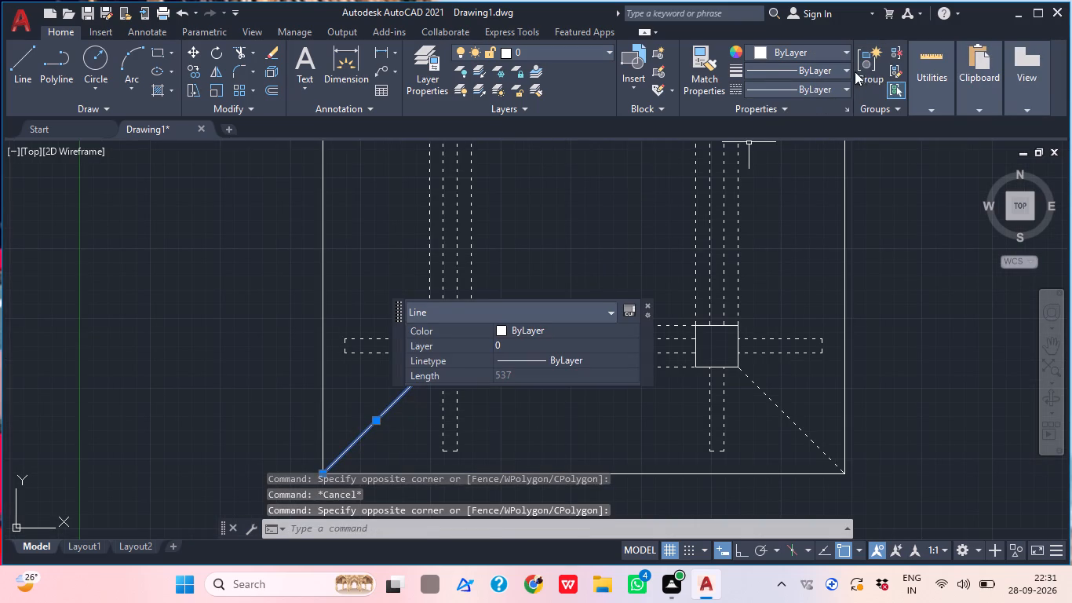
pyautogui.click(841, 84)
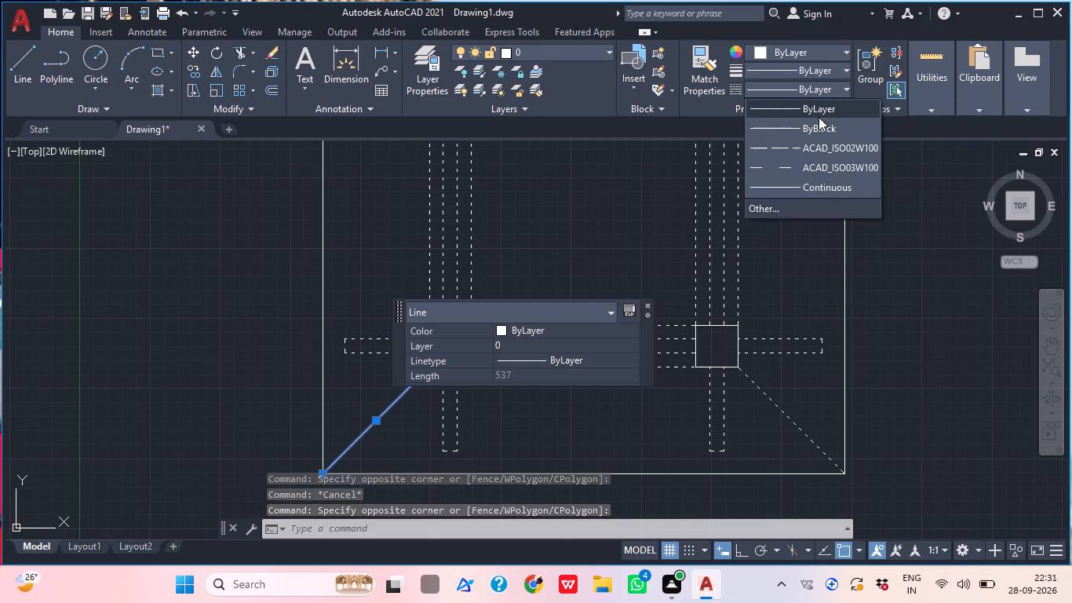
pyautogui.click(779, 163)
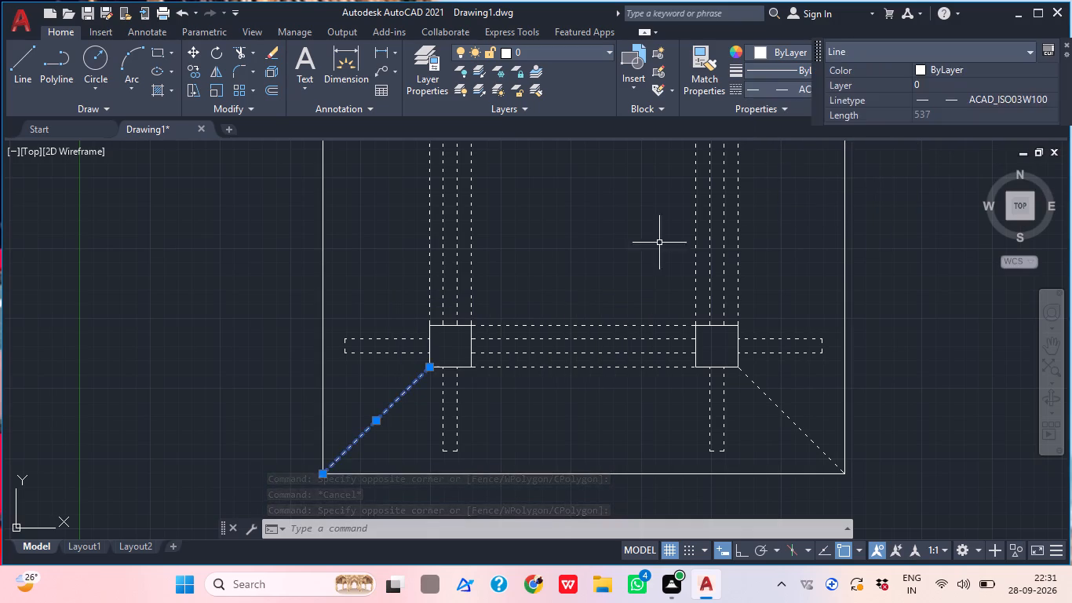
# Set the top-right diagonal line to the ACAD_ISO03W100 linetype.
pyautogui.press('Escape')
pyautogui.scroll(-2, 546, 273)
pyautogui.moveTo(560, 265); pyautogui.dragTo(520, 451, button='middle')
pyautogui.scroll(1, 629, 338)
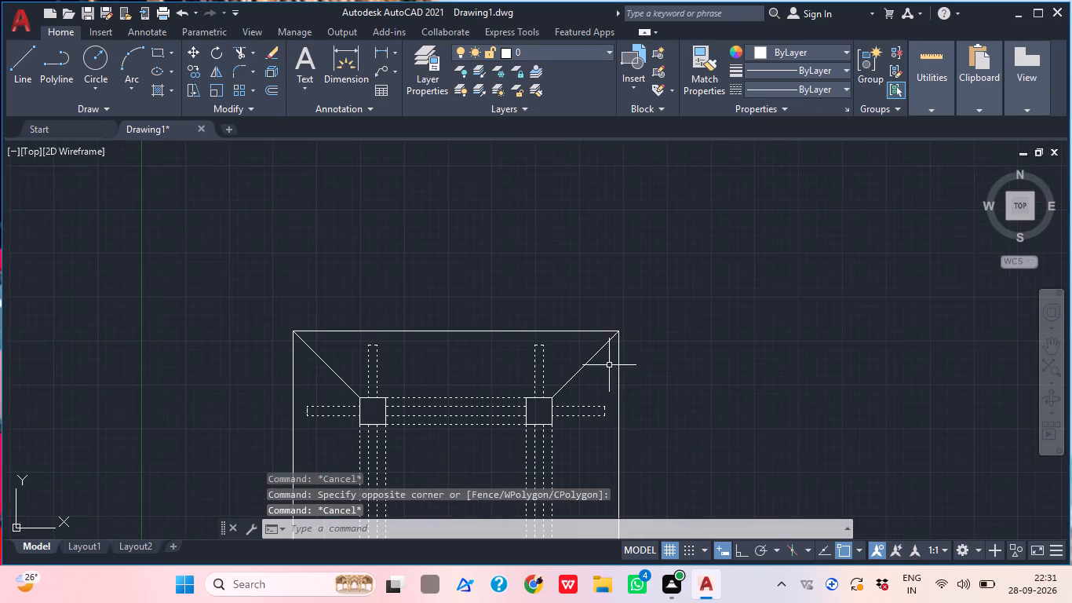
pyautogui.moveTo(602, 372); pyautogui.dragTo(595, 367)
pyautogui.click(576, 348)
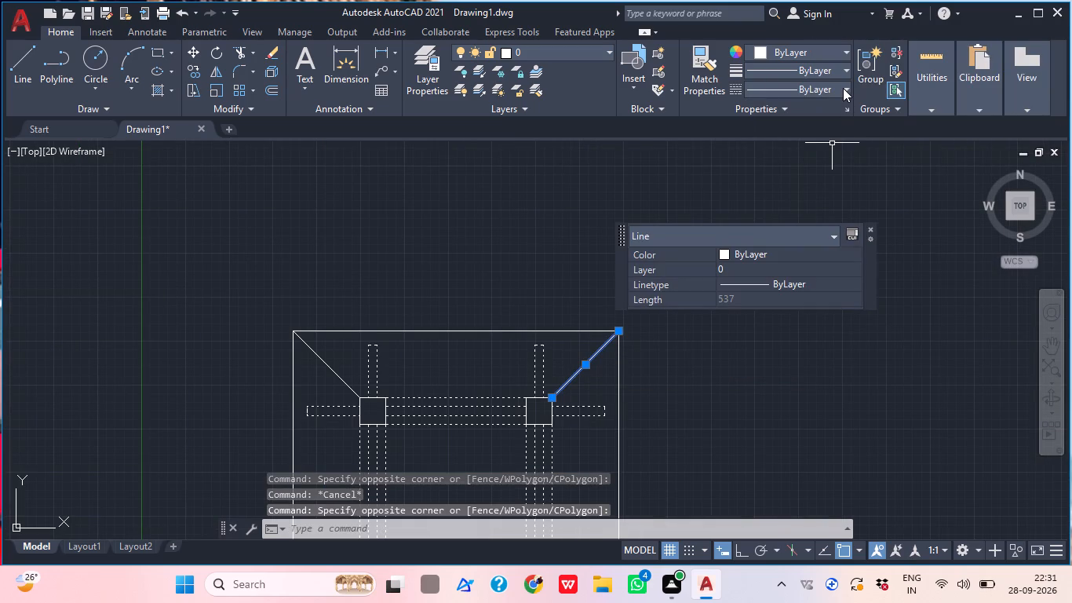
pyautogui.click(843, 88)
pyautogui.click(786, 161)
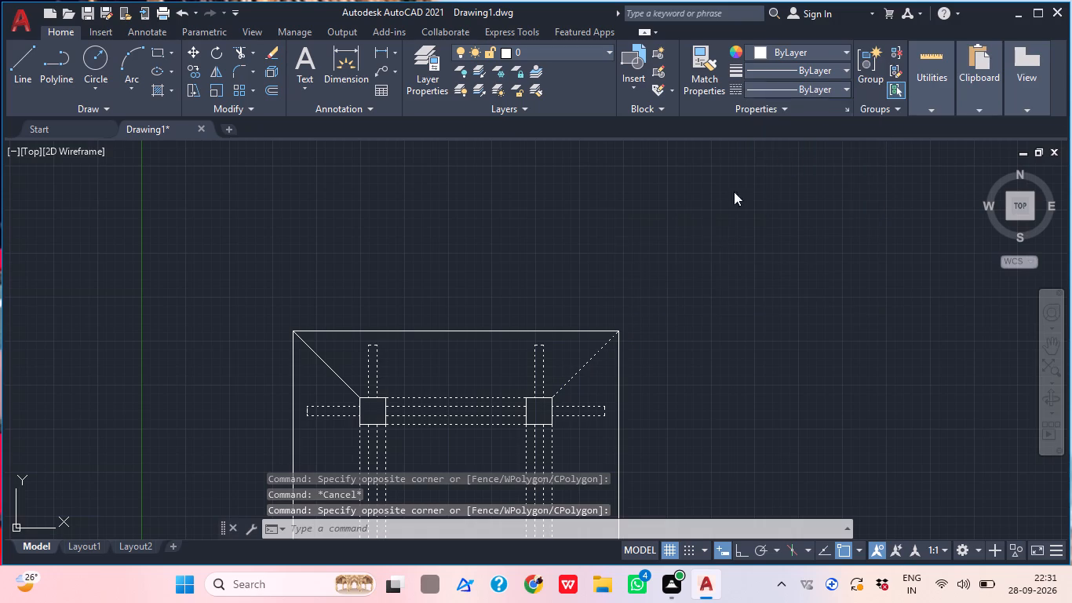
pyautogui.press('Escape')
# Set the top-left diagonal line to the ACAD_ISO03W100 linetype.
pyautogui.scroll(2, 343, 369)
pyautogui.click(345, 369)
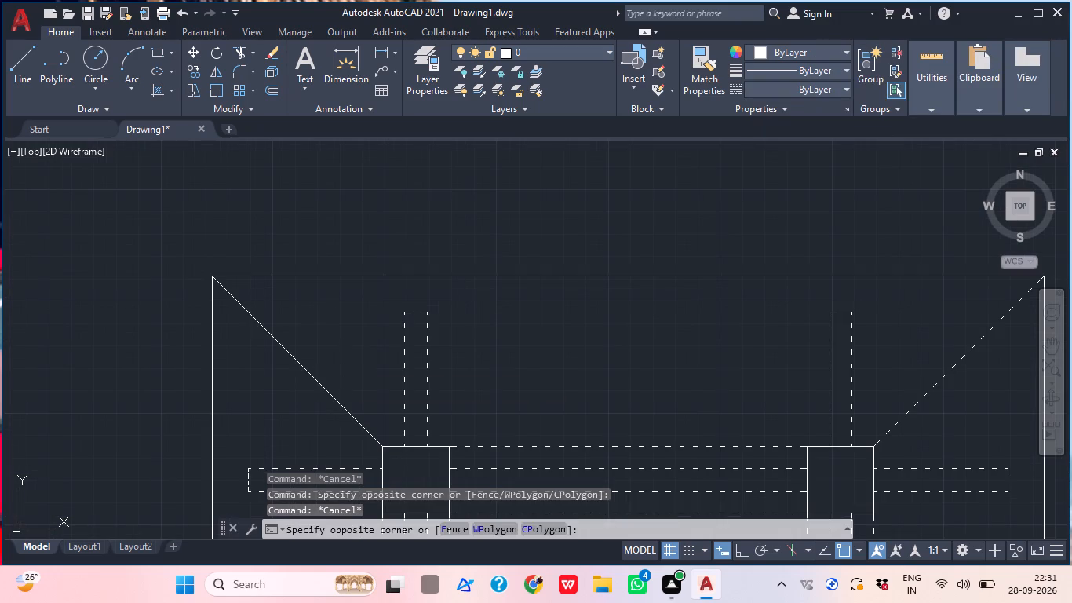
pyautogui.click(297, 378)
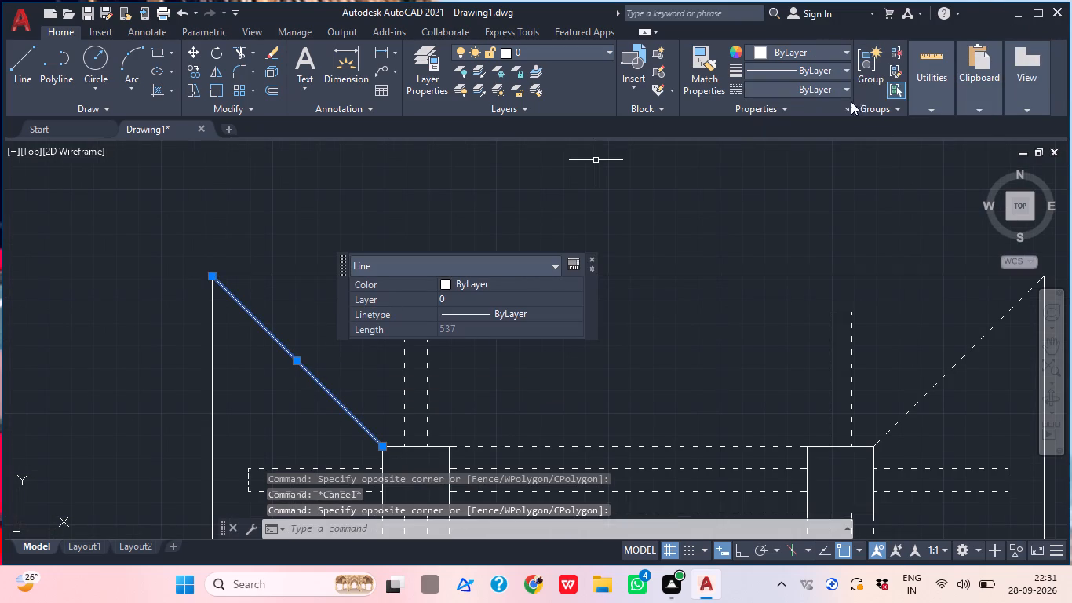
pyautogui.click(847, 89)
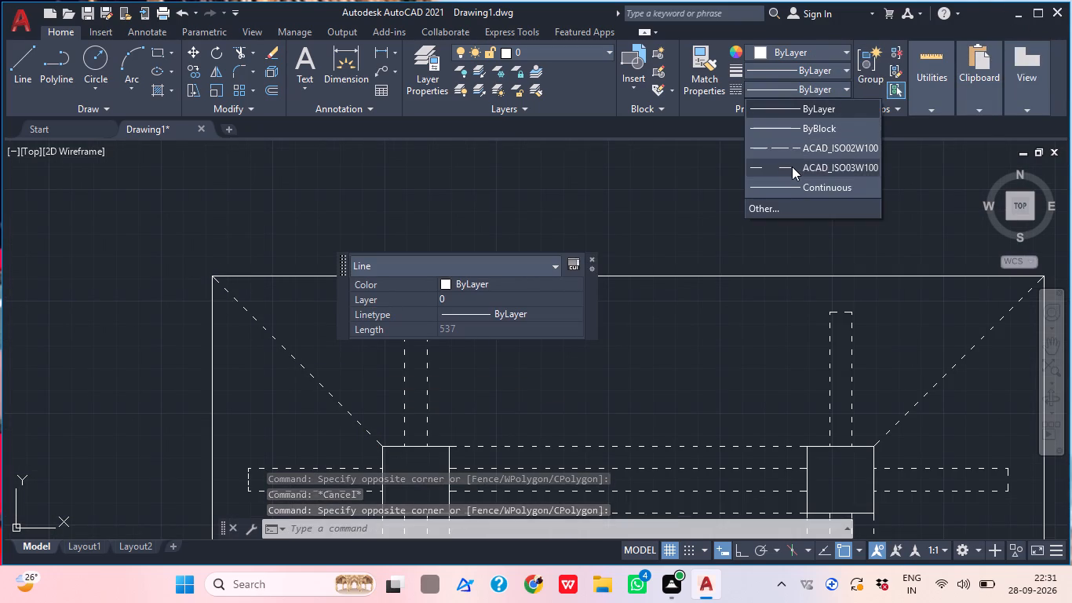
pyautogui.click(792, 166)
pyautogui.press('Escape')
# Draw a vertical centre line from the midpoint of the outer square's top edge to the midpoint of its bottom edge.
pyautogui.scroll(-2, 577, 258)
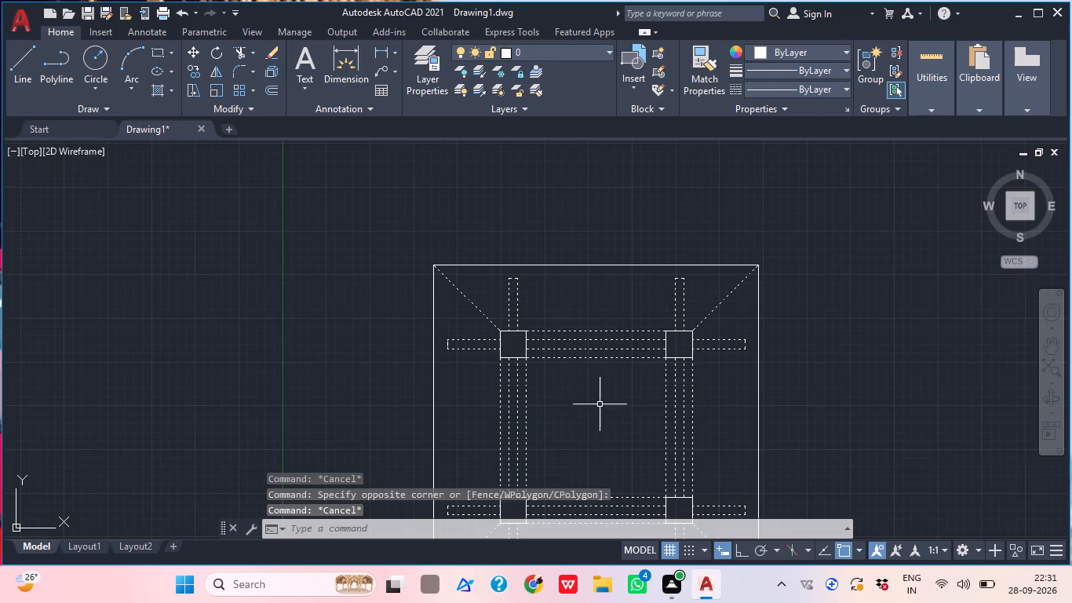
pyautogui.moveTo(601, 404); pyautogui.dragTo(578, 388, button='middle')
pyautogui.scroll(-2, 582, 386)
pyautogui.moveTo(590, 404); pyautogui.dragTo(569, 393, button='middle')
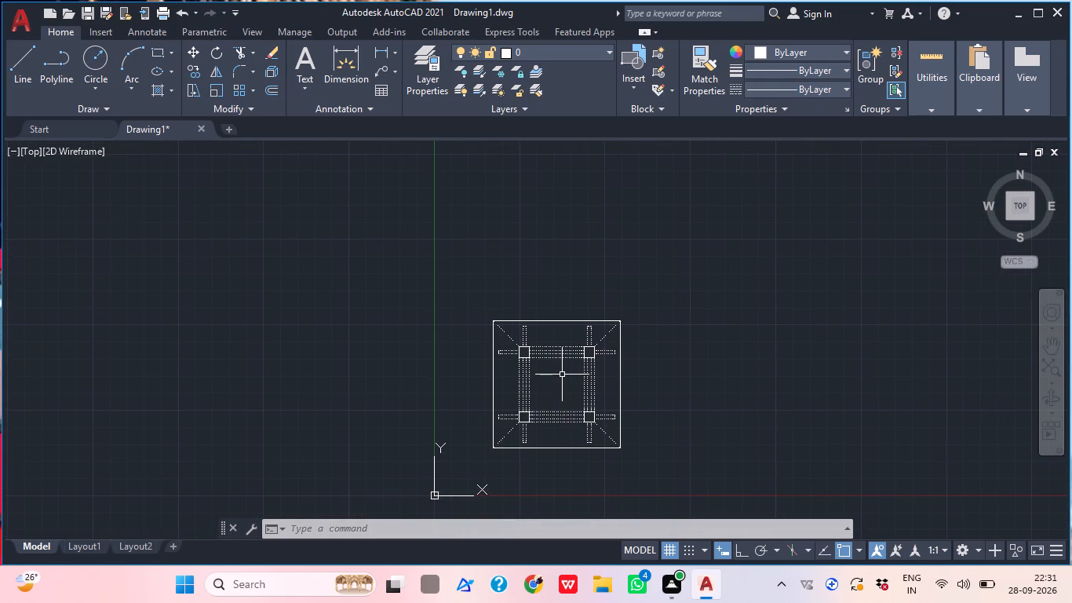
pyautogui.moveTo(698, 429); pyautogui.dragTo(676, 425, button='middle')
pyautogui.scroll(1, 417, 421)
pyautogui.moveTo(594, 418); pyautogui.dragTo(588, 418, button='middle')
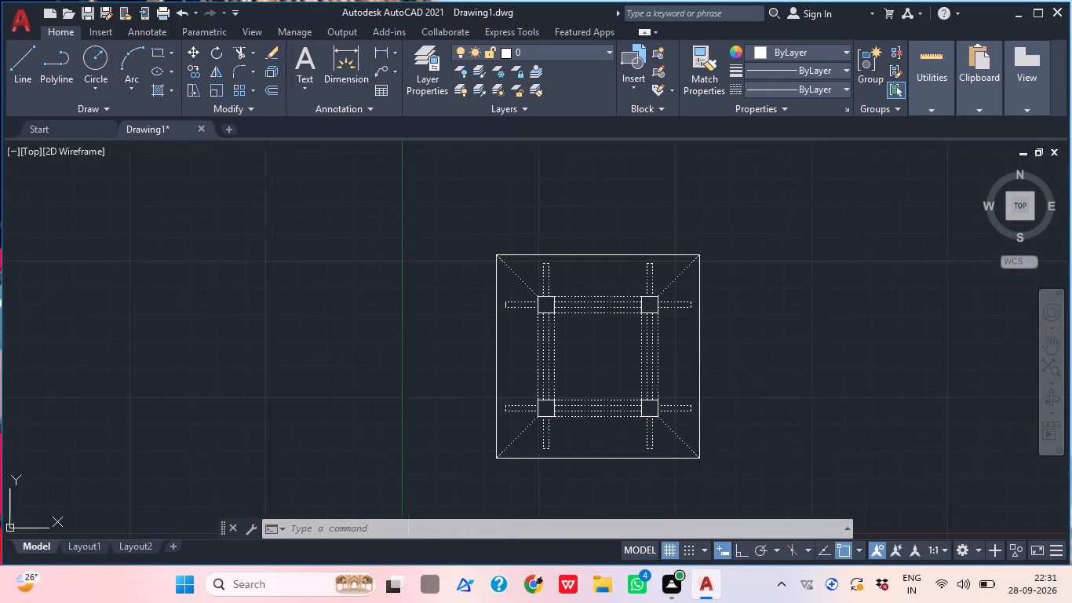
pyautogui.moveTo(588, 418); pyautogui.dragTo(523, 418, button='middle')
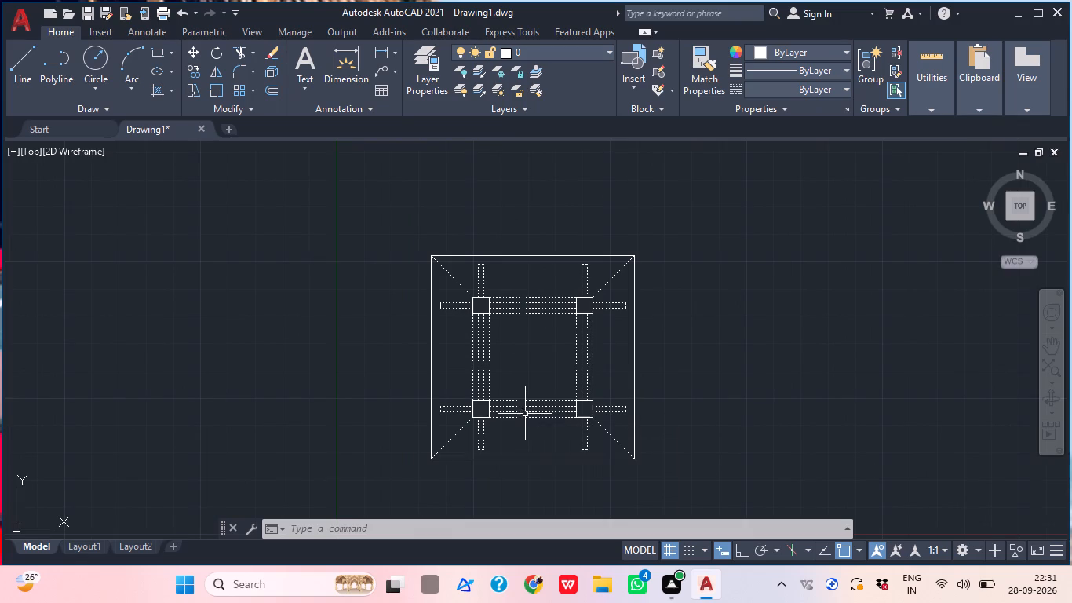
pyautogui.press('Escape')
pyautogui.write('l')
pyautogui.press('space')
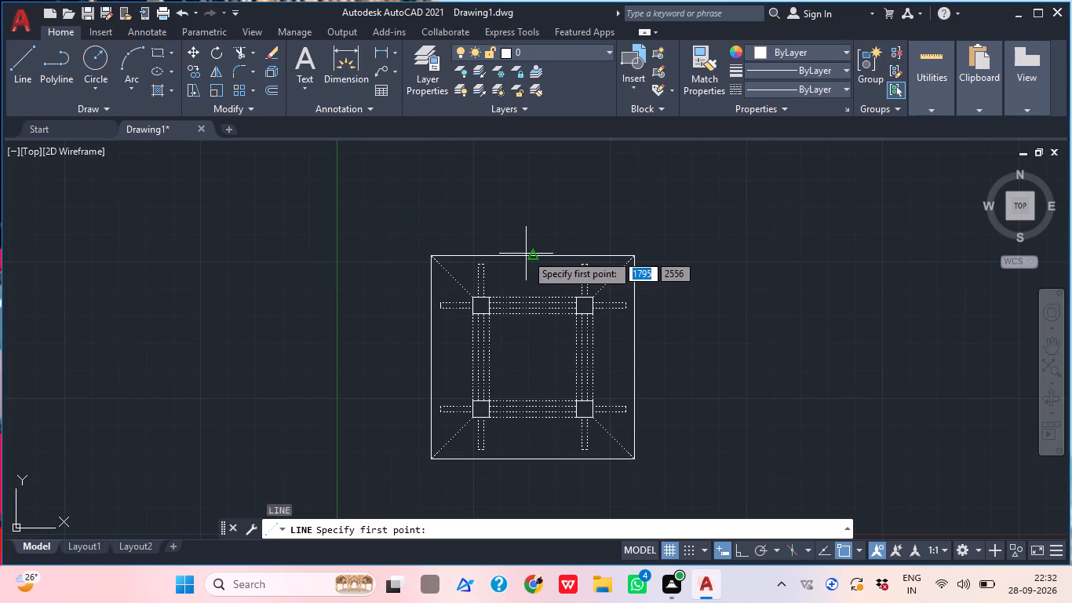
pyautogui.click(532, 258)
pyautogui.click(532, 459)
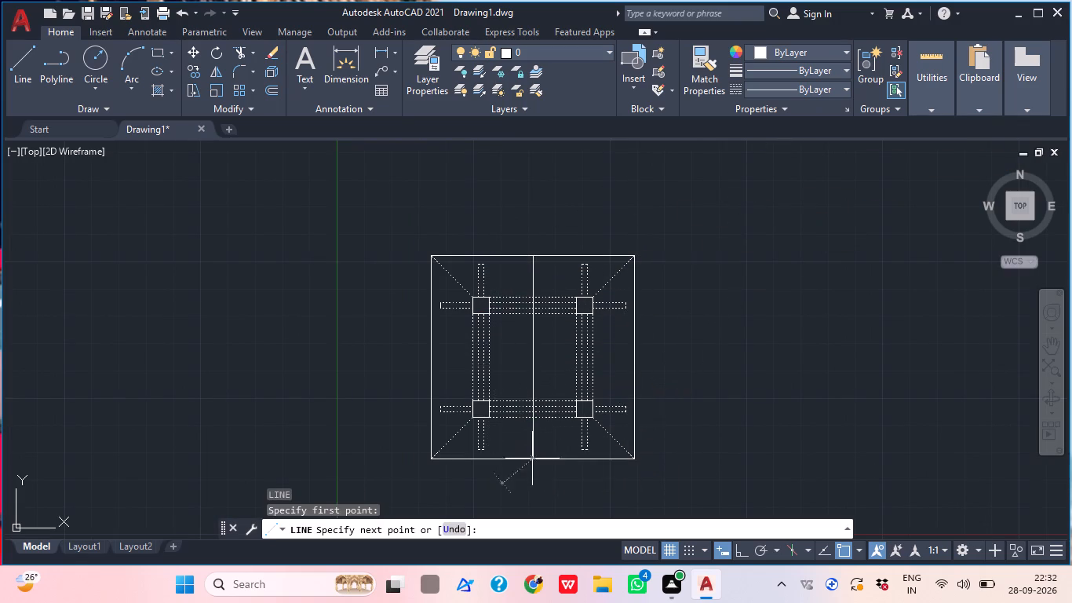
pyautogui.press('Escape')
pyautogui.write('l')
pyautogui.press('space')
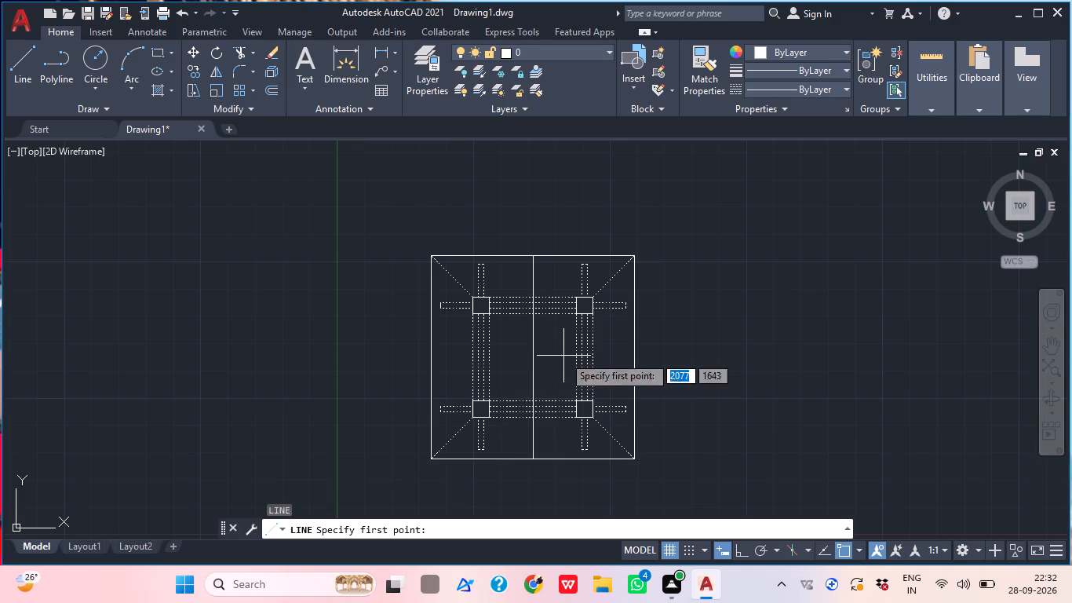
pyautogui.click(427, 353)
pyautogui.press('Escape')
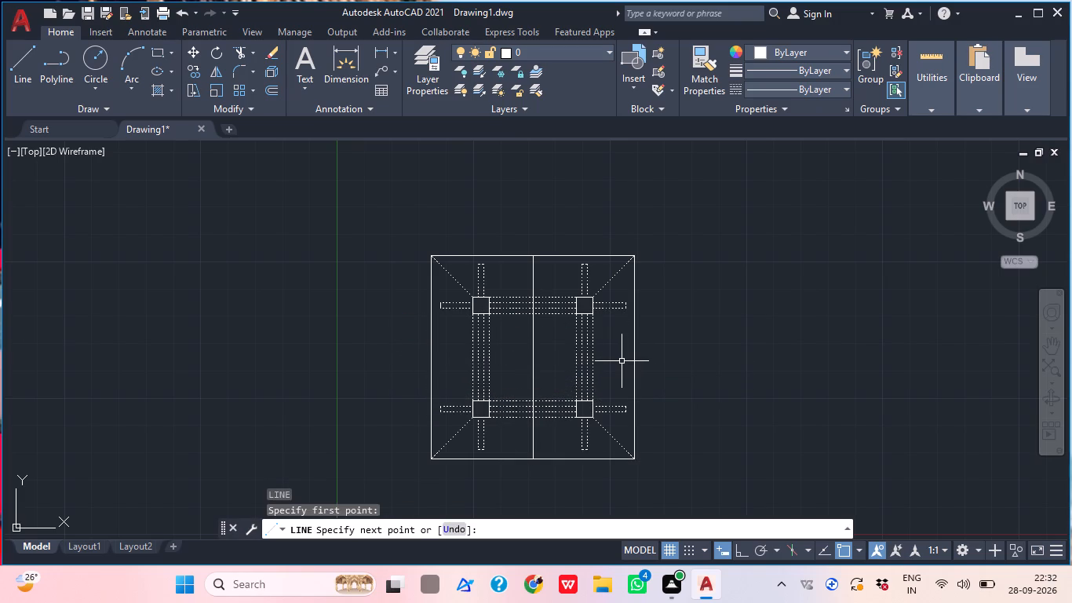
# With Ortho on, draw a horizontal centre line from the outer square's left edge midpoint to its right edge midpoint.
pyautogui.write('l')
pyautogui.press('space')
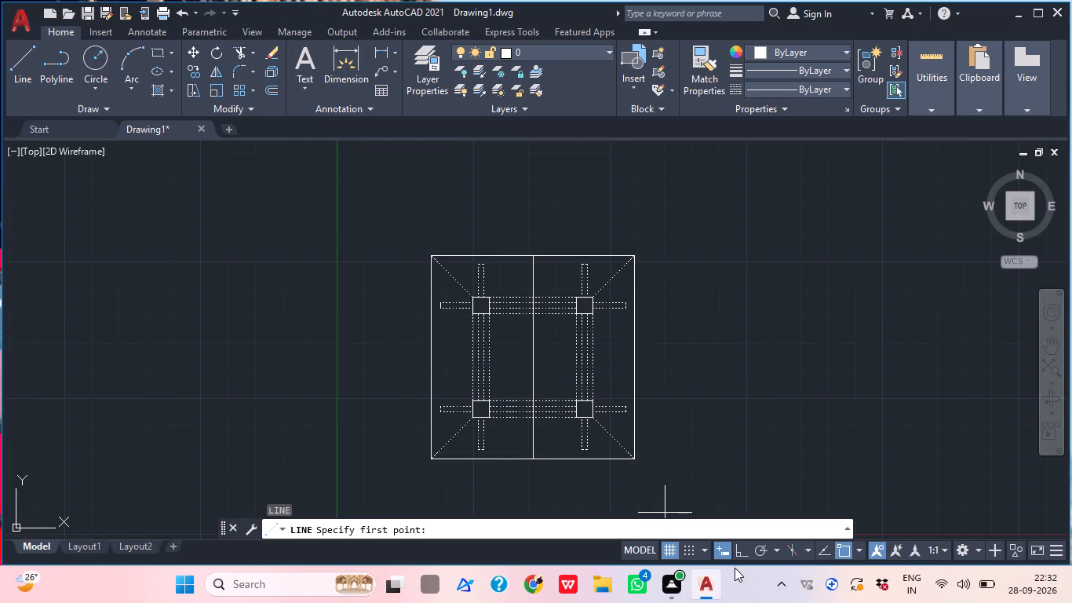
pyautogui.click(740, 546)
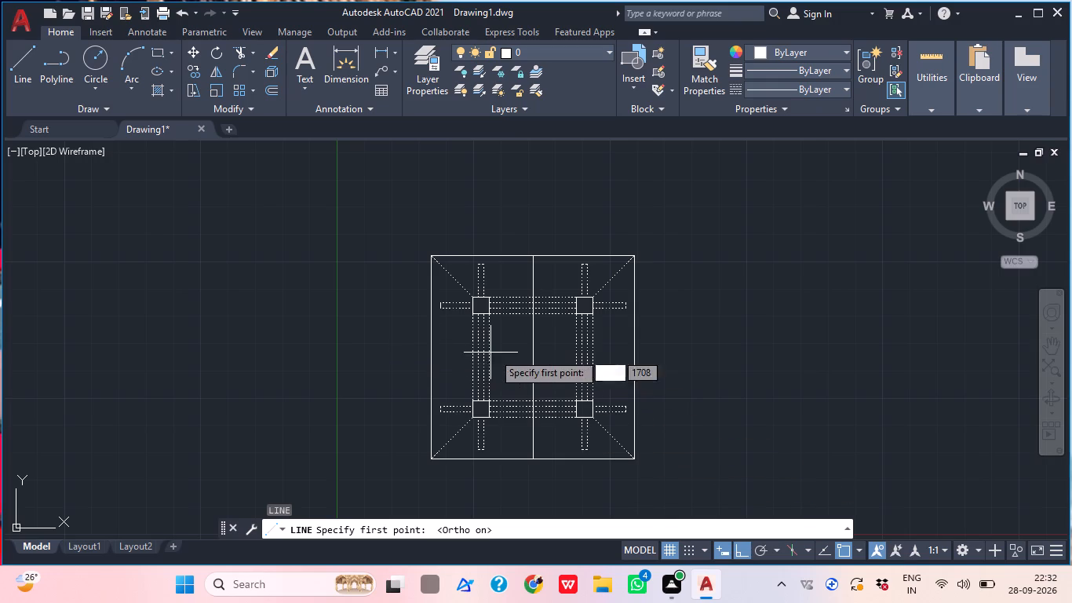
pyautogui.click(432, 359)
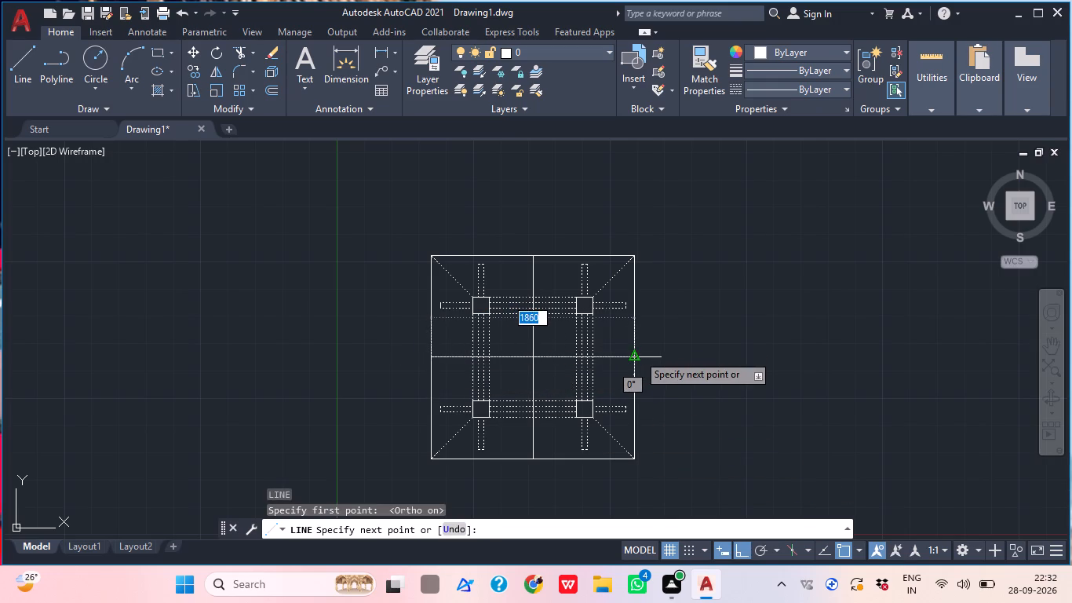
pyautogui.click(638, 354)
pyautogui.press('Escape')
# Draw a circle of radius 50 centred on the intersection of the two centre lines.
pyautogui.write('c')
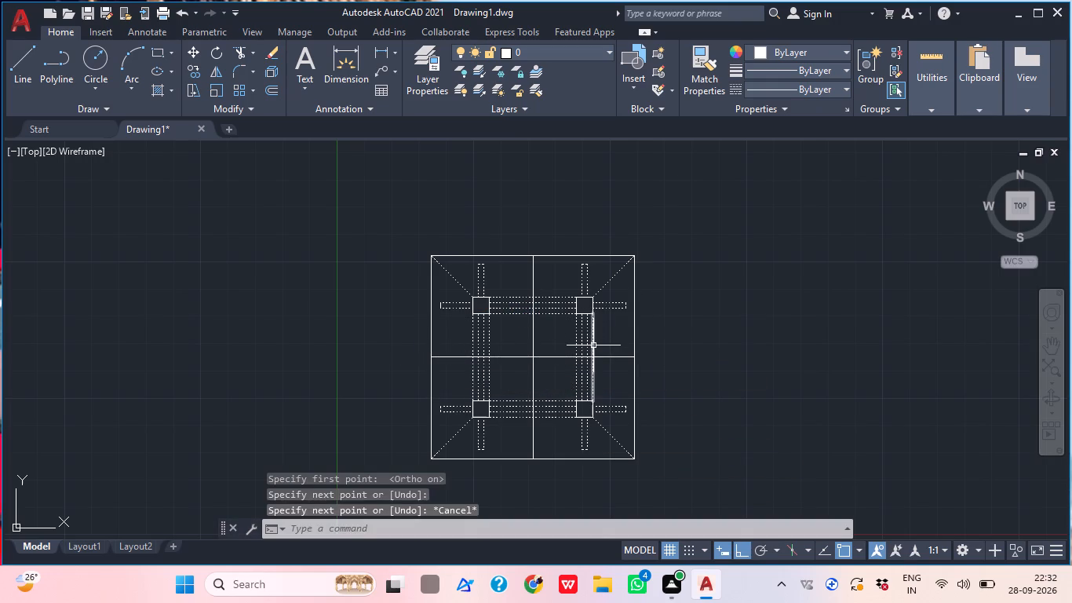
pyautogui.press('space')
pyautogui.click(537, 355)
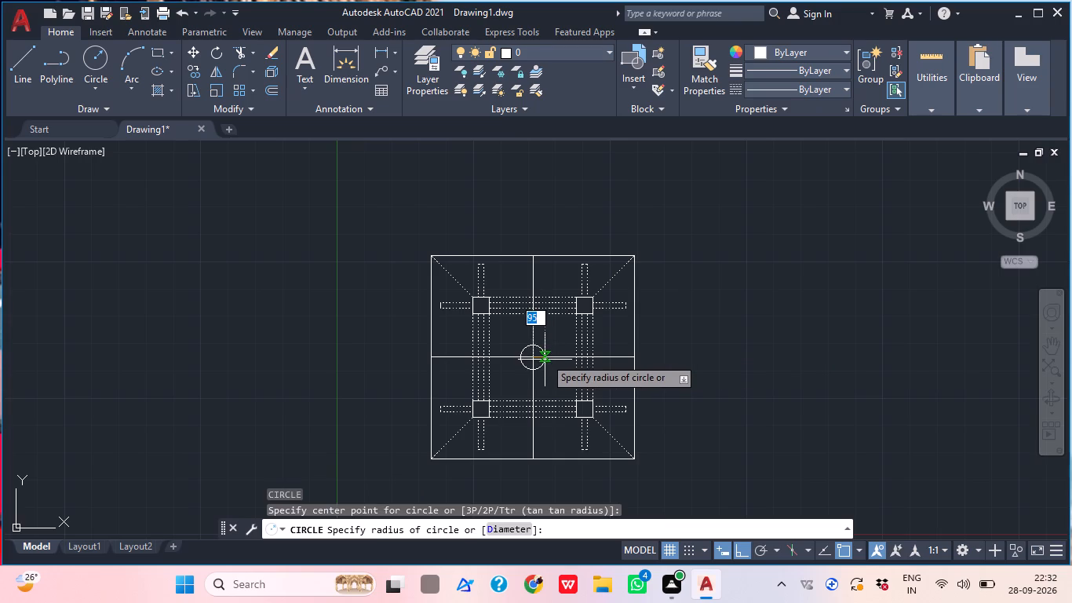
pyautogui.scroll(2, 546, 360)
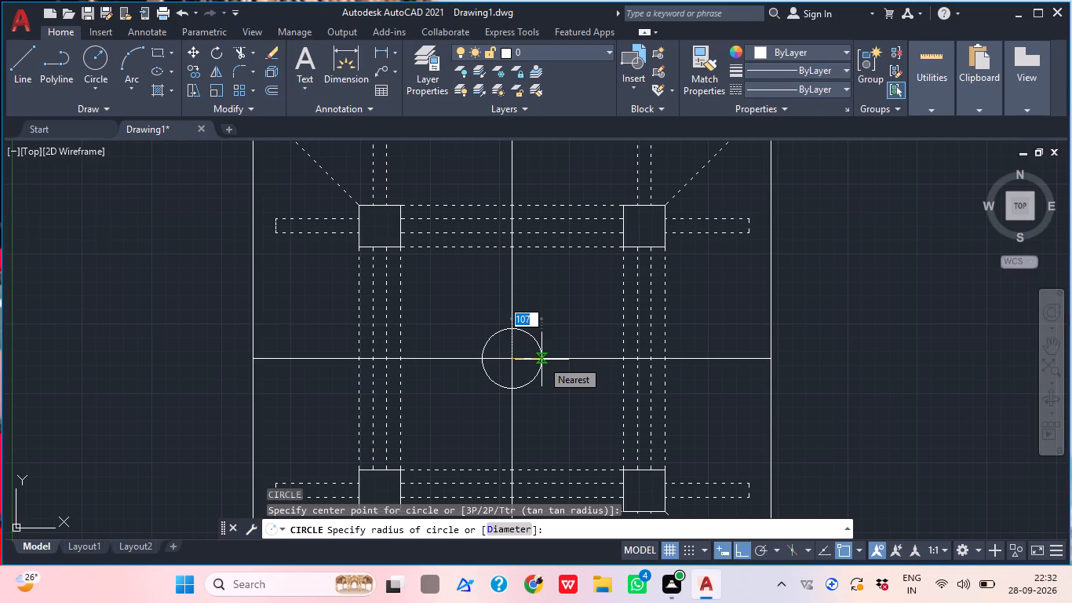
pyautogui.scroll(-1, 565, 317)
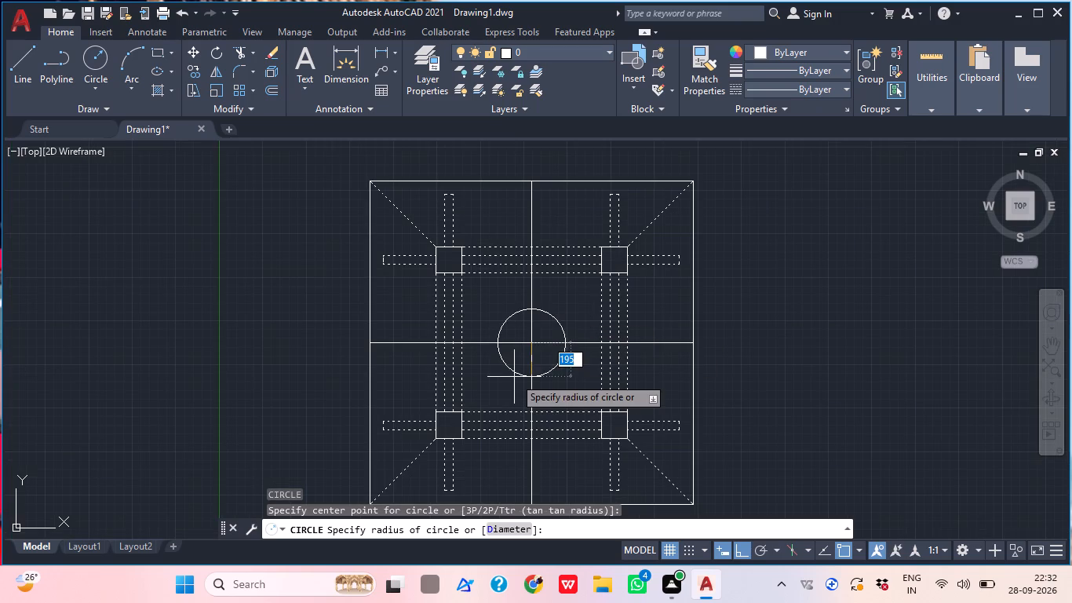
pyautogui.moveTo(514, 377); pyautogui.dragTo(505, 386, button='middle')
pyautogui.scroll(2, 538, 379)
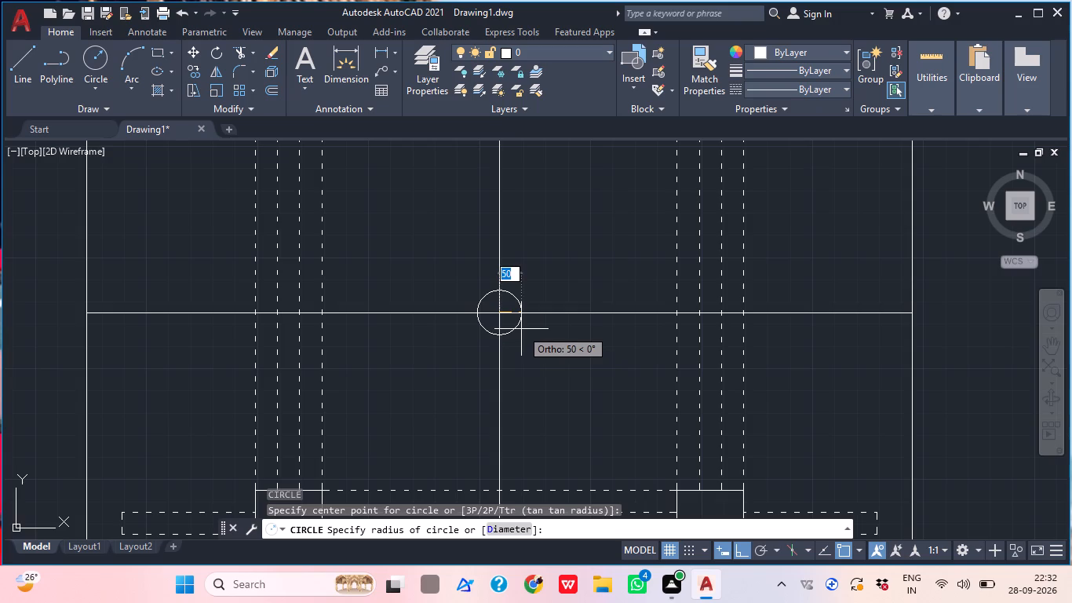
pyautogui.click(521, 329)
# Draw a concentric circle of radius 400 around the small circle, reaching the inner edge of the dashed frame.
pyautogui.moveTo(575, 283); pyautogui.dragTo(534, 321, button='middle')
pyautogui.scroll(-1, 534, 315)
pyautogui.moveTo(555, 354); pyautogui.dragTo(538, 362, button='middle')
pyautogui.scroll(-1, 534, 365)
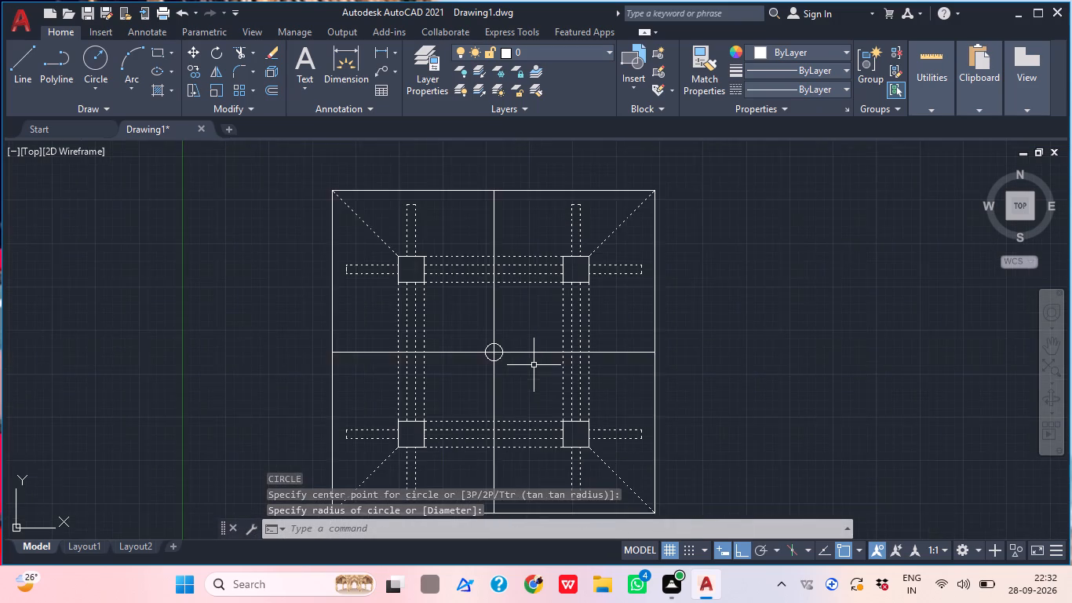
pyautogui.scroll(-1, 534, 365)
pyautogui.moveTo(531, 367); pyautogui.dragTo(508, 380, button='middle')
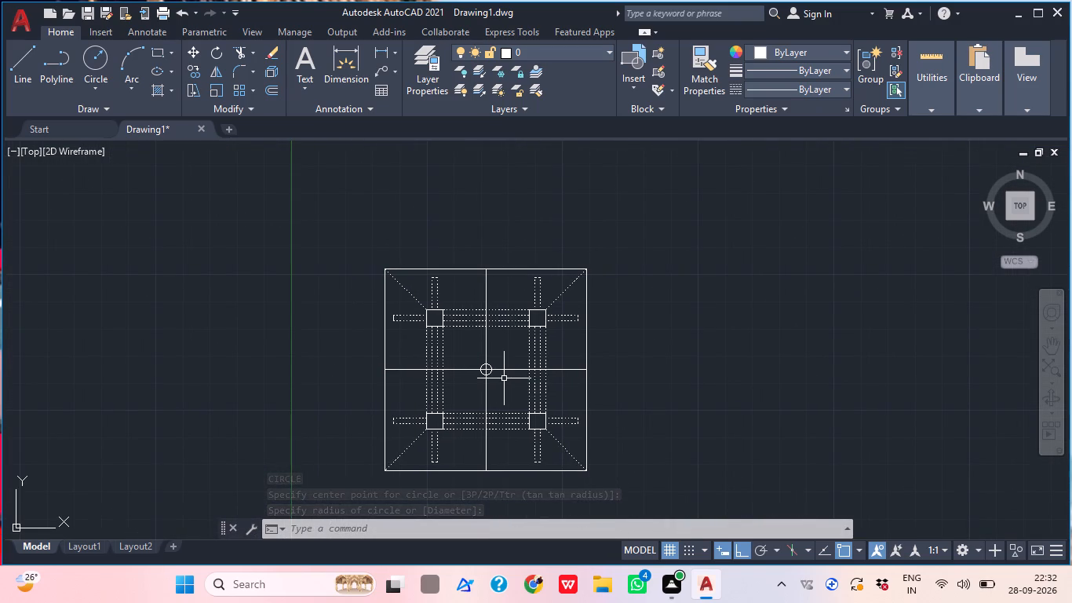
pyautogui.press('space')
pyautogui.press('Escape')
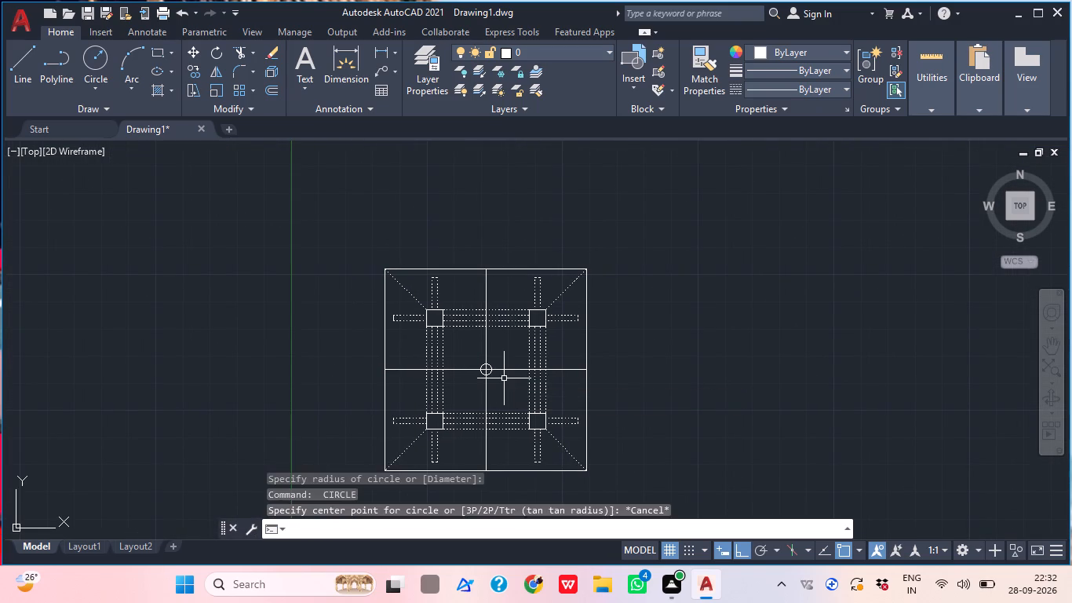
pyautogui.write('c')
pyautogui.press('space')
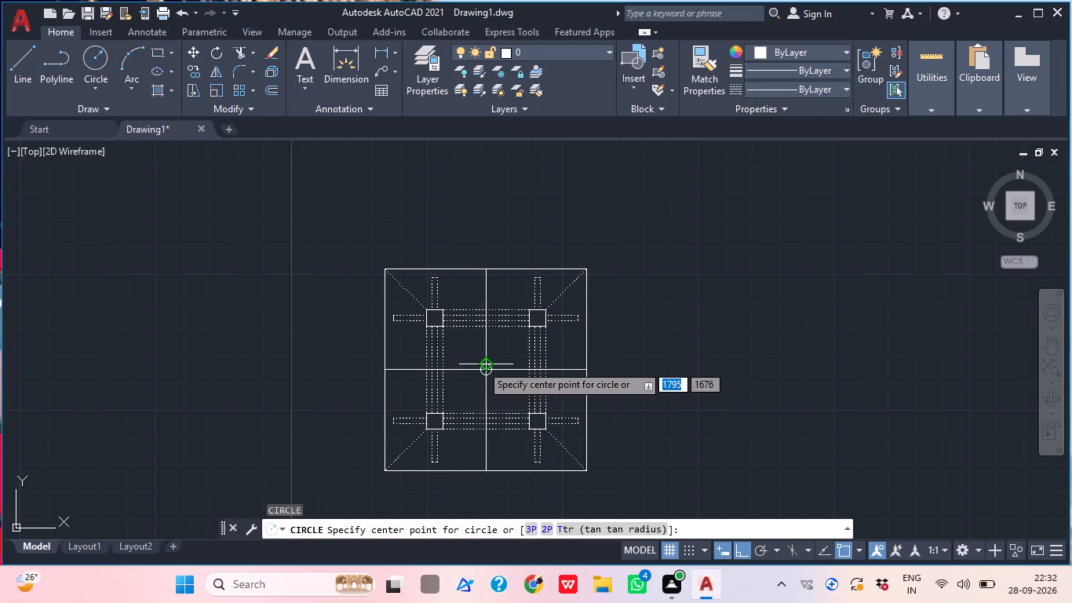
pyautogui.click(489, 368)
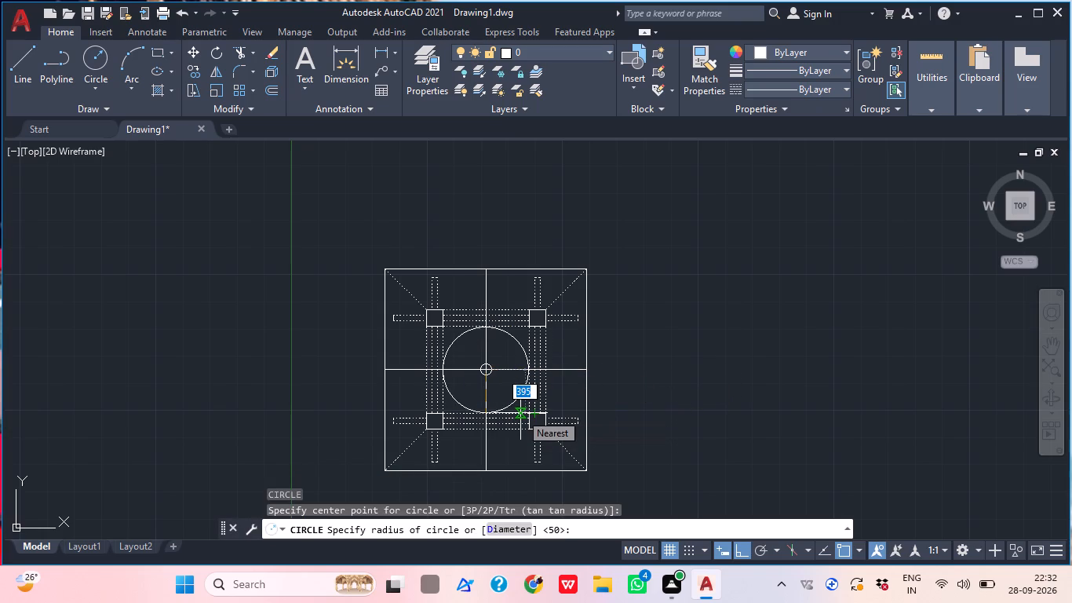
pyautogui.scroll(1, 520, 413)
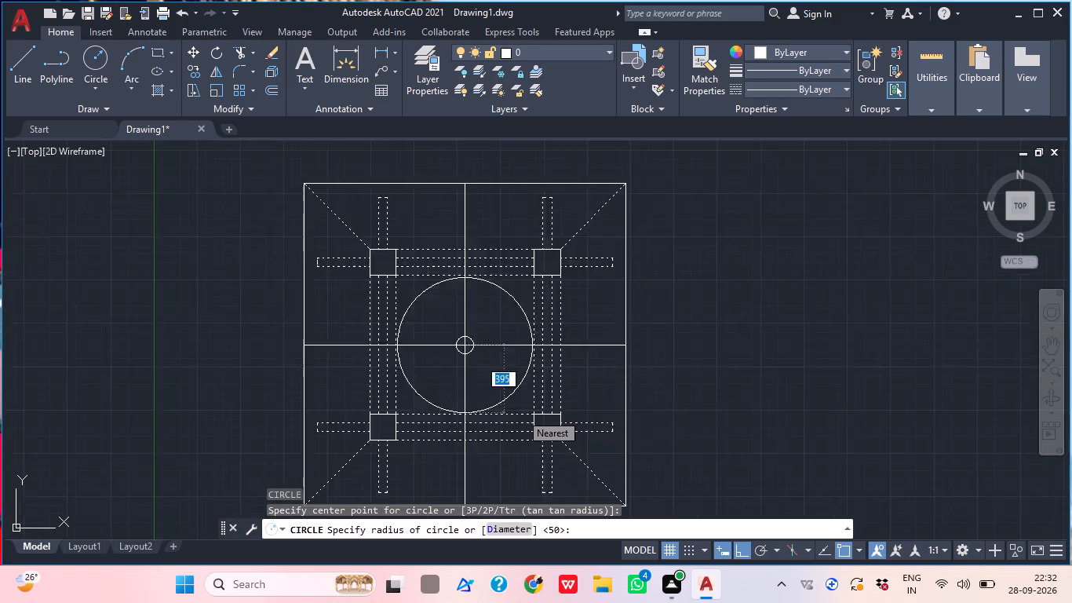
pyautogui.scroll(1, 520, 413)
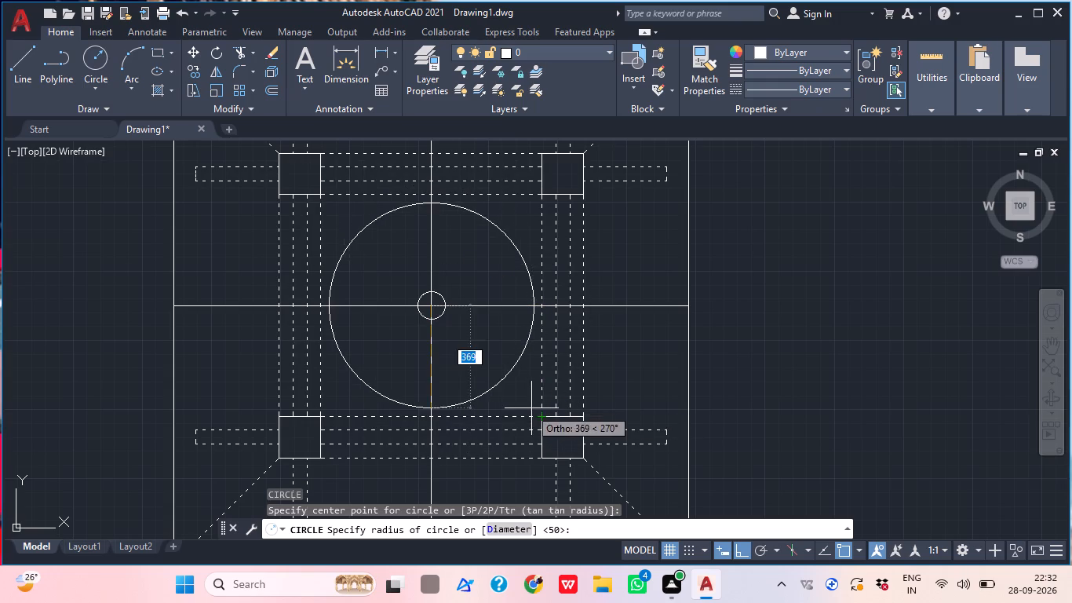
pyautogui.click(545, 310)
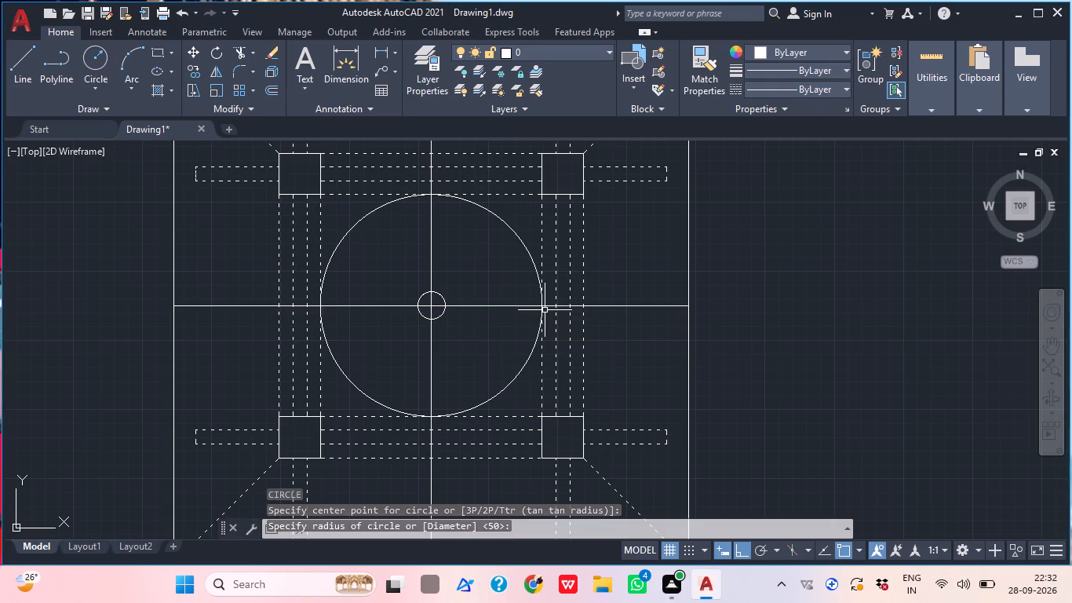
pyautogui.press('Escape')
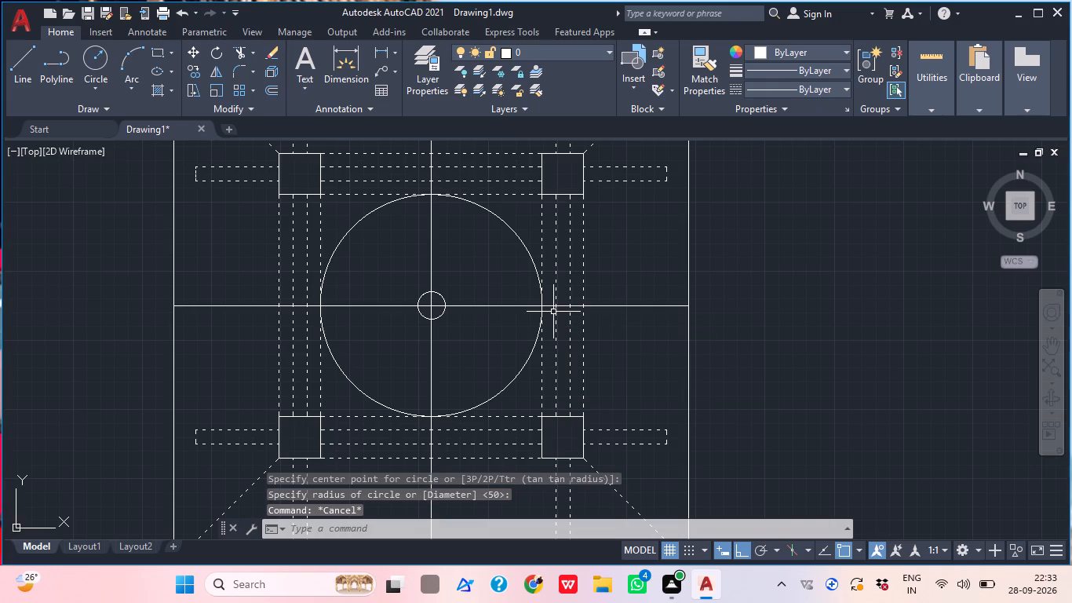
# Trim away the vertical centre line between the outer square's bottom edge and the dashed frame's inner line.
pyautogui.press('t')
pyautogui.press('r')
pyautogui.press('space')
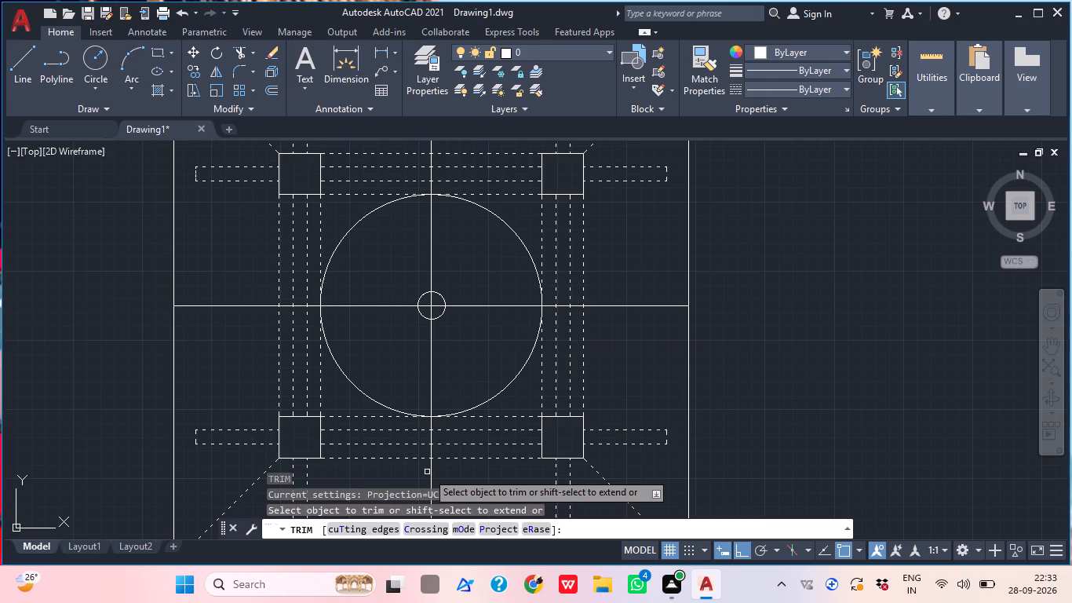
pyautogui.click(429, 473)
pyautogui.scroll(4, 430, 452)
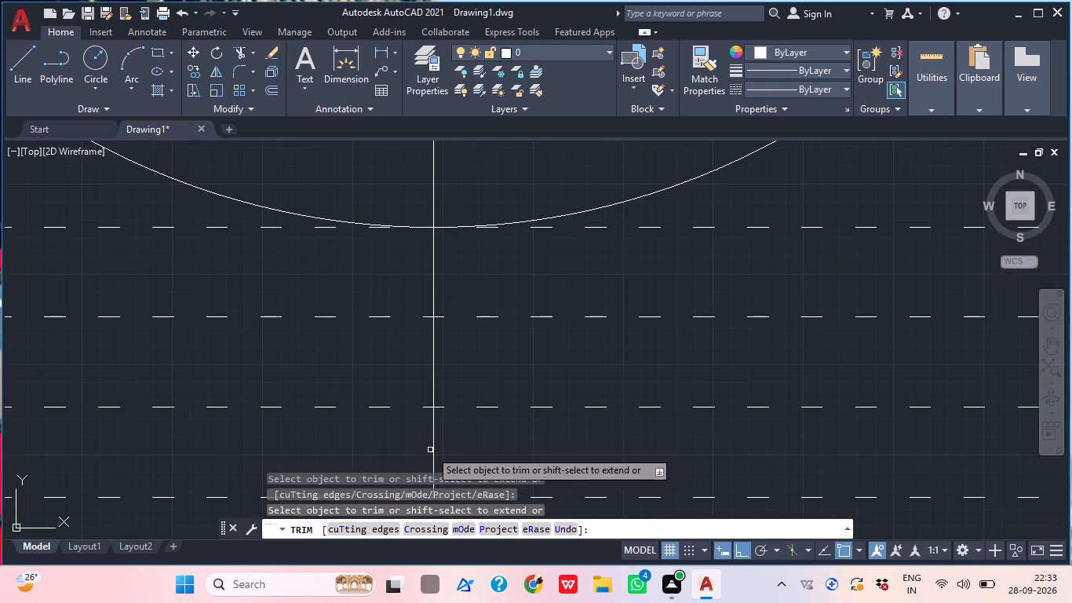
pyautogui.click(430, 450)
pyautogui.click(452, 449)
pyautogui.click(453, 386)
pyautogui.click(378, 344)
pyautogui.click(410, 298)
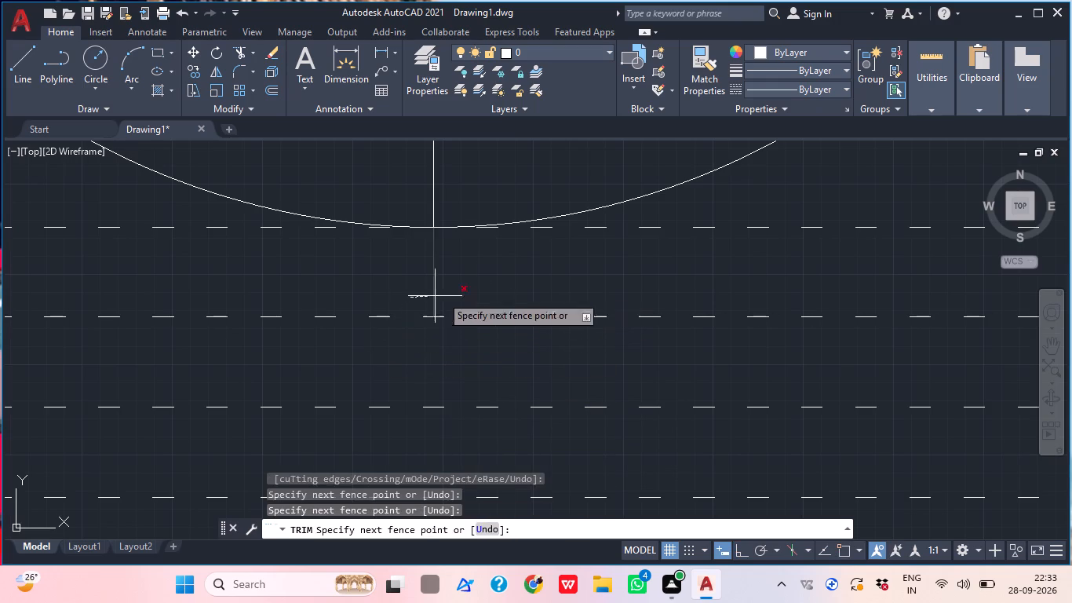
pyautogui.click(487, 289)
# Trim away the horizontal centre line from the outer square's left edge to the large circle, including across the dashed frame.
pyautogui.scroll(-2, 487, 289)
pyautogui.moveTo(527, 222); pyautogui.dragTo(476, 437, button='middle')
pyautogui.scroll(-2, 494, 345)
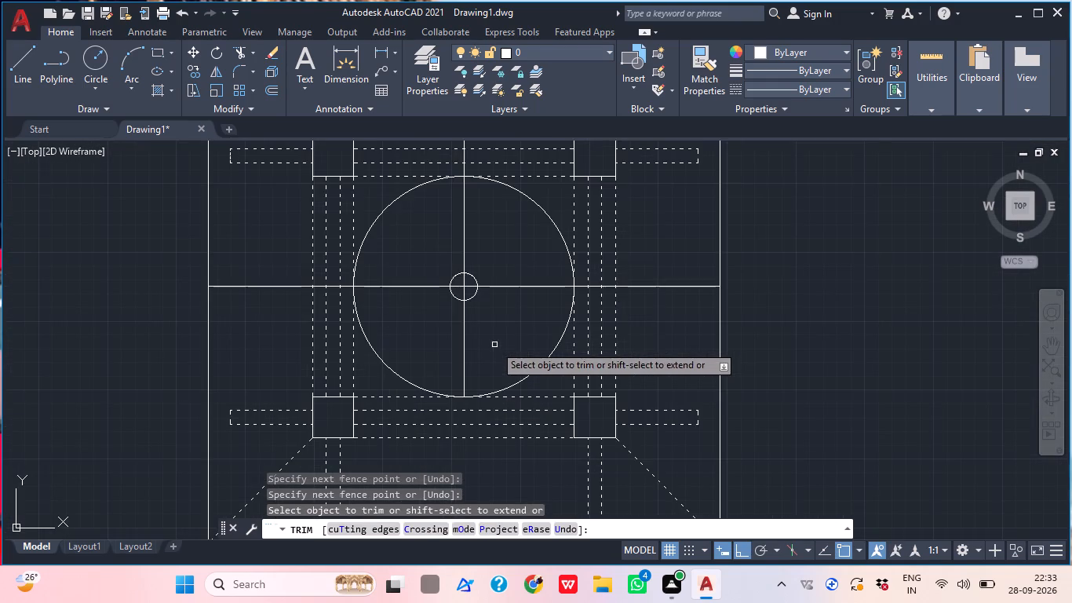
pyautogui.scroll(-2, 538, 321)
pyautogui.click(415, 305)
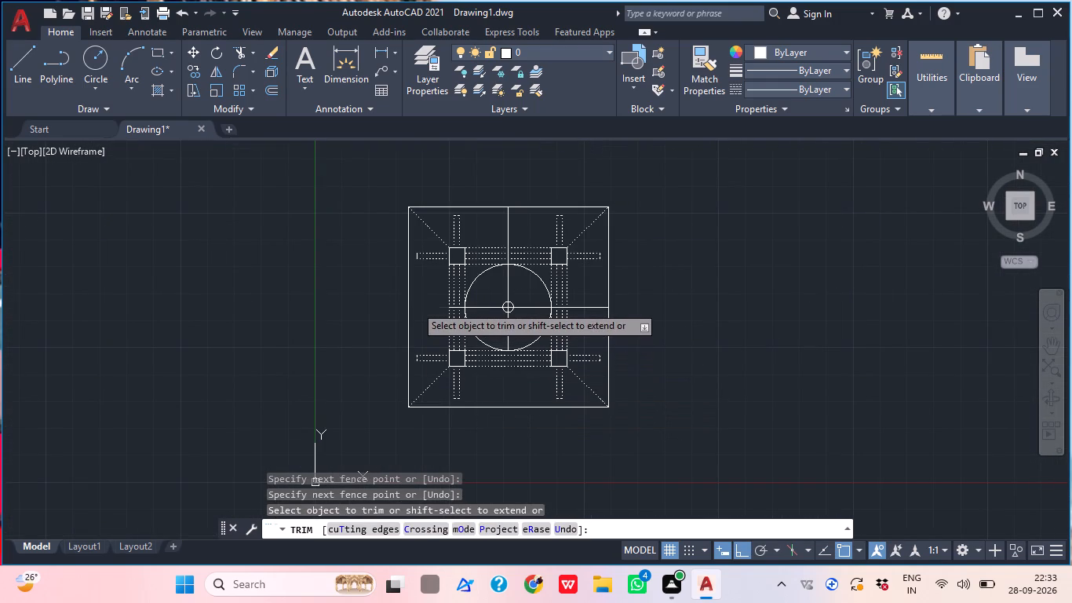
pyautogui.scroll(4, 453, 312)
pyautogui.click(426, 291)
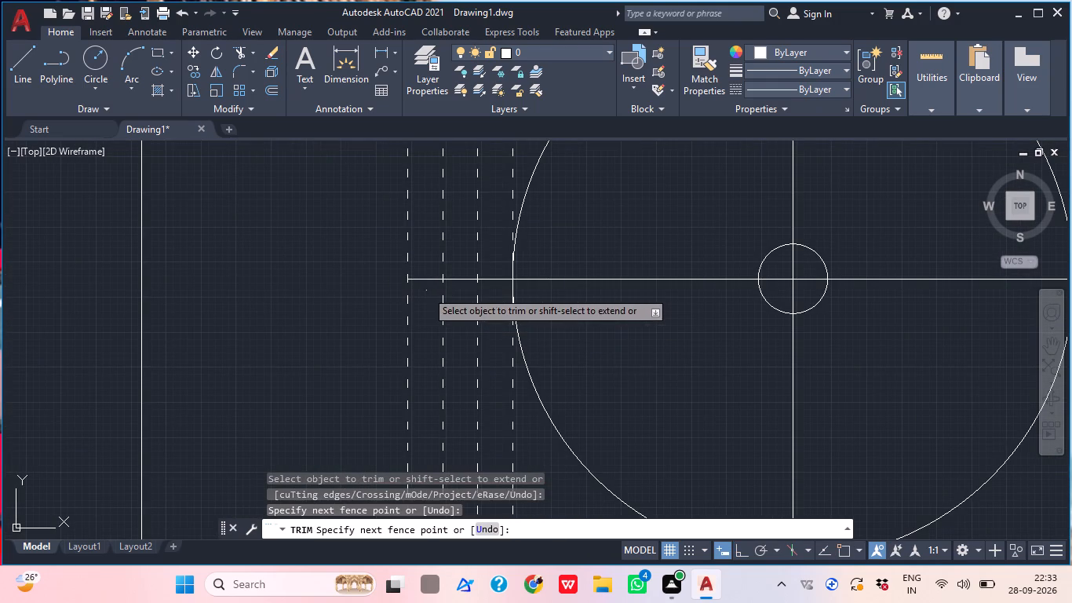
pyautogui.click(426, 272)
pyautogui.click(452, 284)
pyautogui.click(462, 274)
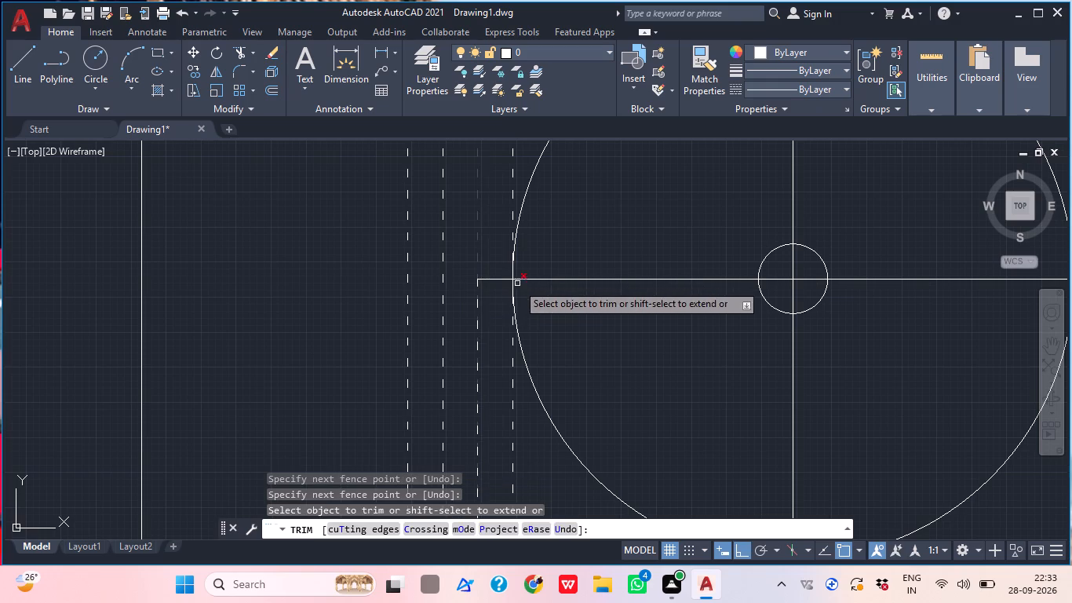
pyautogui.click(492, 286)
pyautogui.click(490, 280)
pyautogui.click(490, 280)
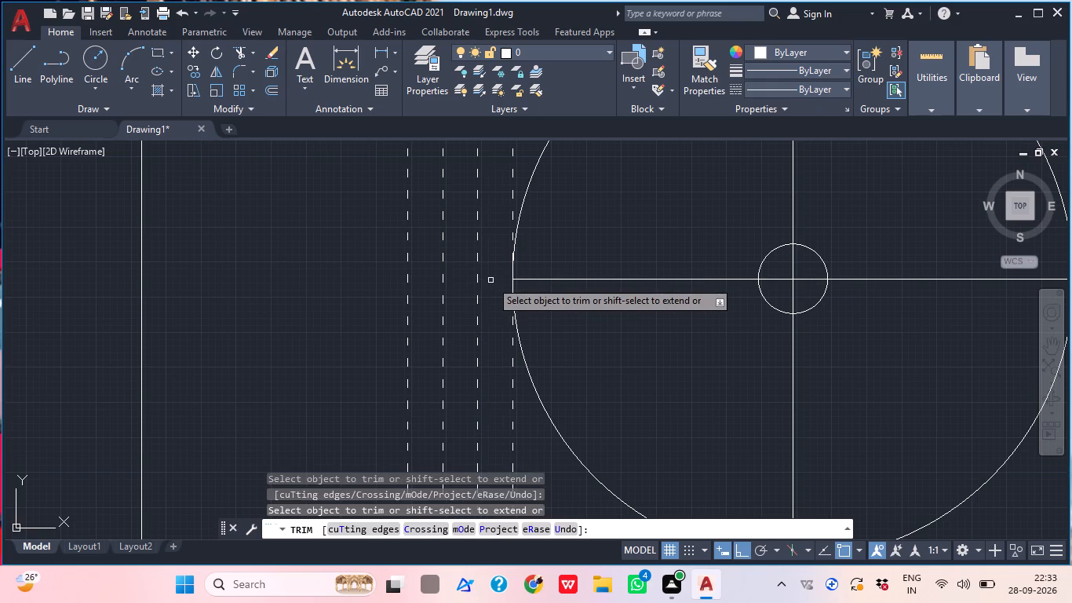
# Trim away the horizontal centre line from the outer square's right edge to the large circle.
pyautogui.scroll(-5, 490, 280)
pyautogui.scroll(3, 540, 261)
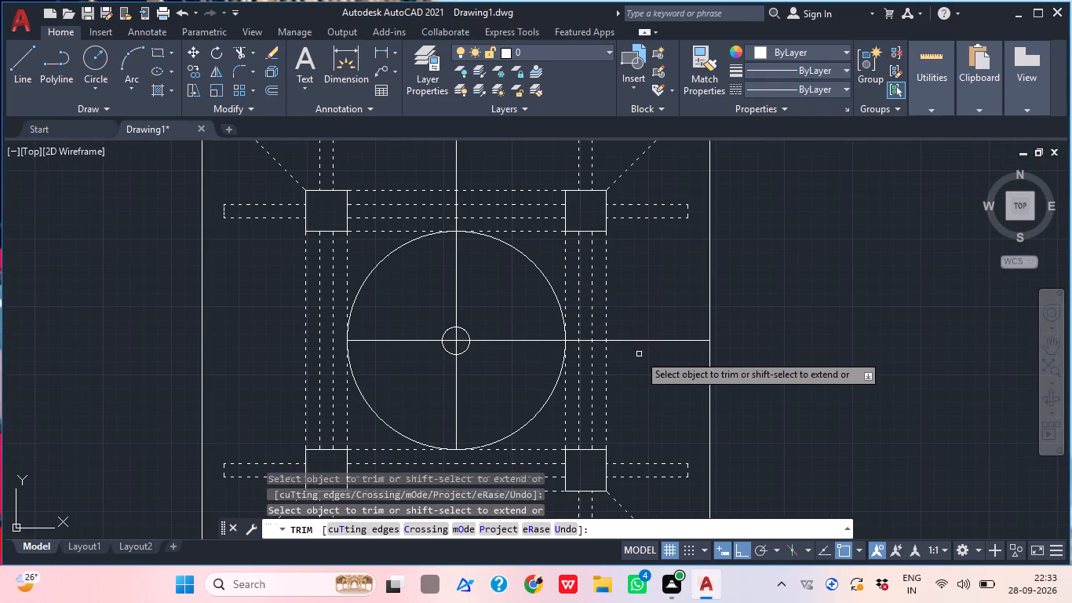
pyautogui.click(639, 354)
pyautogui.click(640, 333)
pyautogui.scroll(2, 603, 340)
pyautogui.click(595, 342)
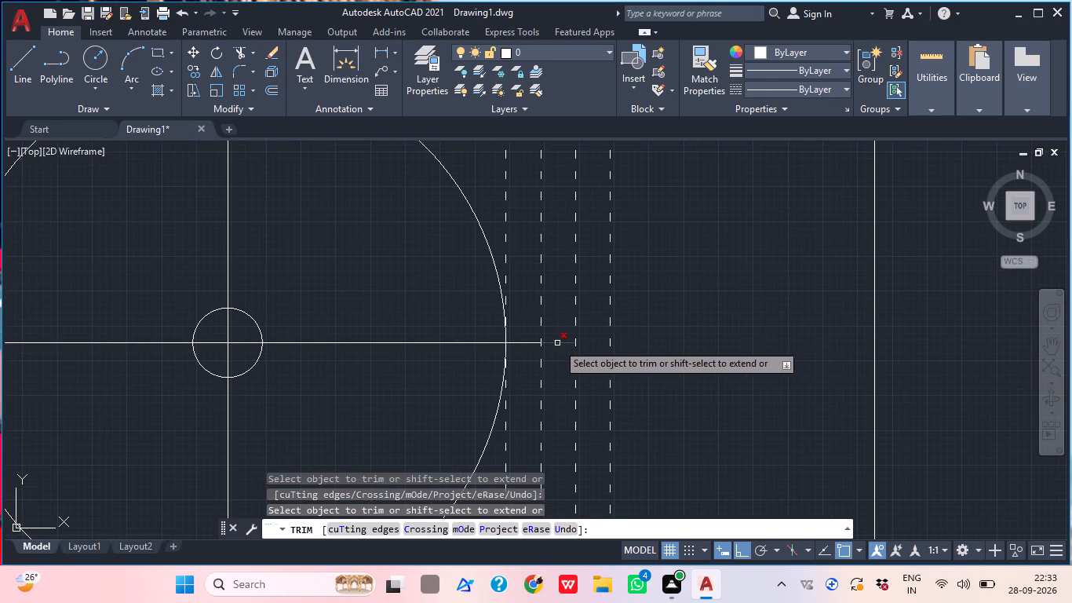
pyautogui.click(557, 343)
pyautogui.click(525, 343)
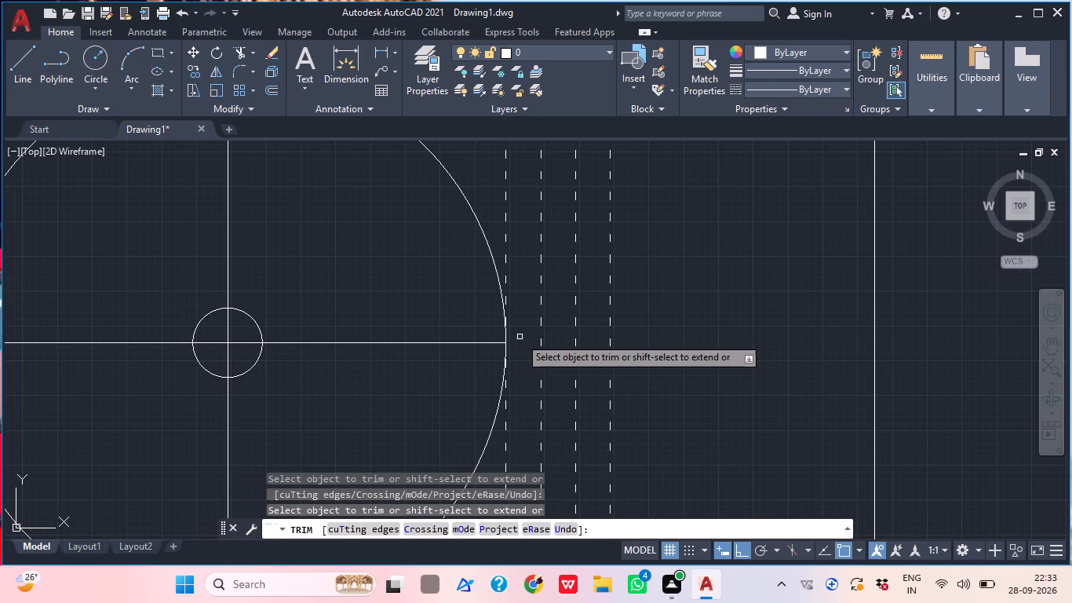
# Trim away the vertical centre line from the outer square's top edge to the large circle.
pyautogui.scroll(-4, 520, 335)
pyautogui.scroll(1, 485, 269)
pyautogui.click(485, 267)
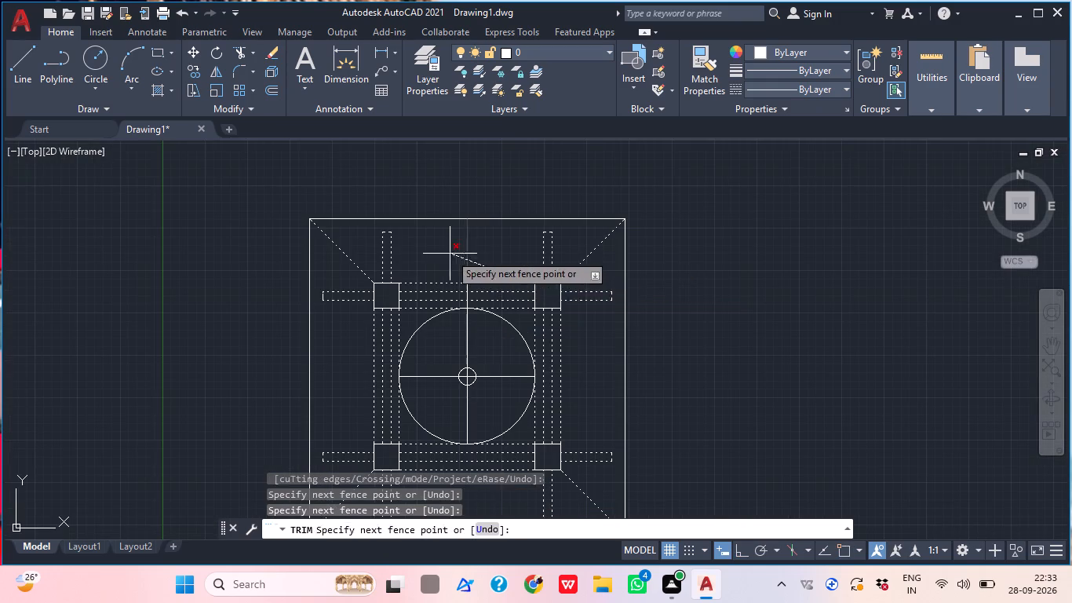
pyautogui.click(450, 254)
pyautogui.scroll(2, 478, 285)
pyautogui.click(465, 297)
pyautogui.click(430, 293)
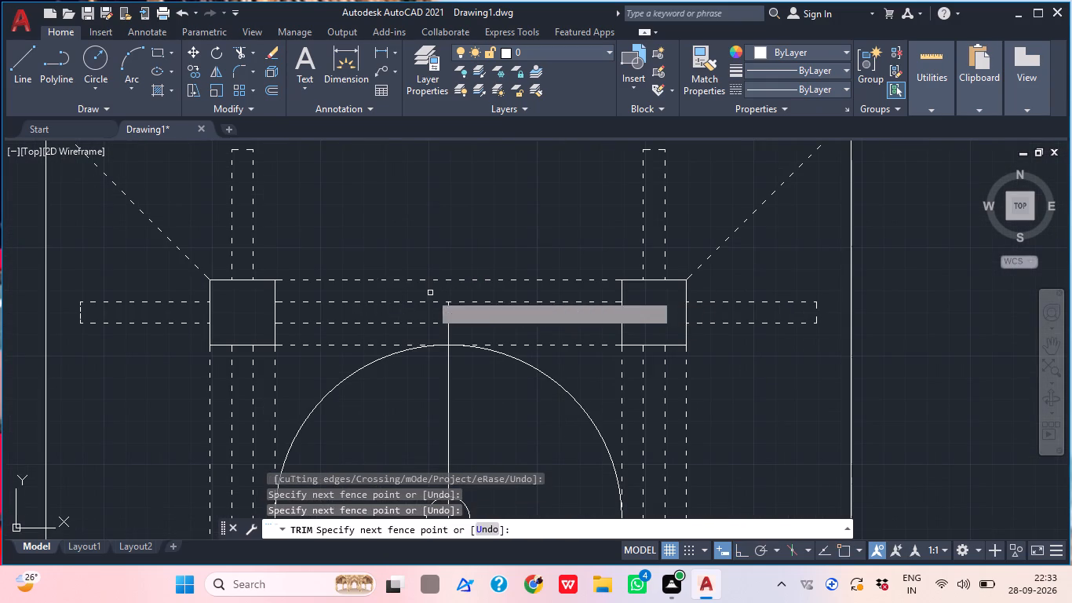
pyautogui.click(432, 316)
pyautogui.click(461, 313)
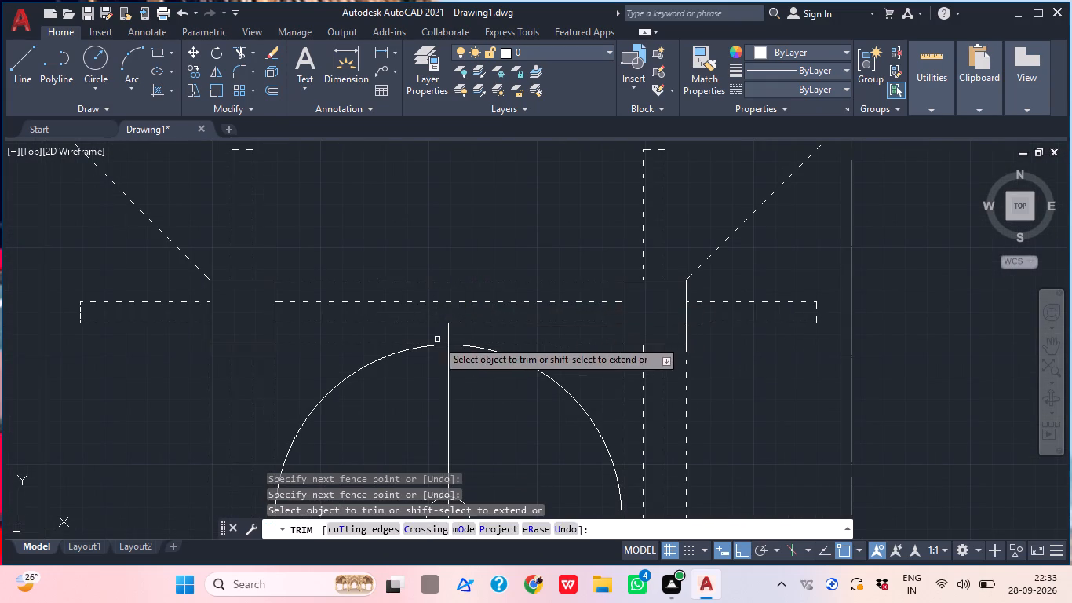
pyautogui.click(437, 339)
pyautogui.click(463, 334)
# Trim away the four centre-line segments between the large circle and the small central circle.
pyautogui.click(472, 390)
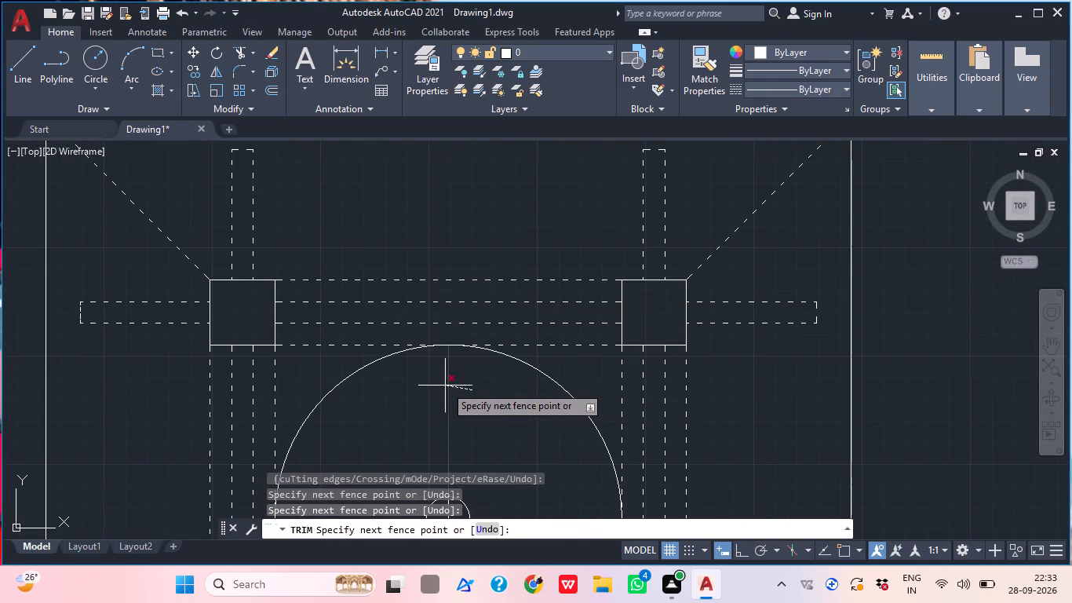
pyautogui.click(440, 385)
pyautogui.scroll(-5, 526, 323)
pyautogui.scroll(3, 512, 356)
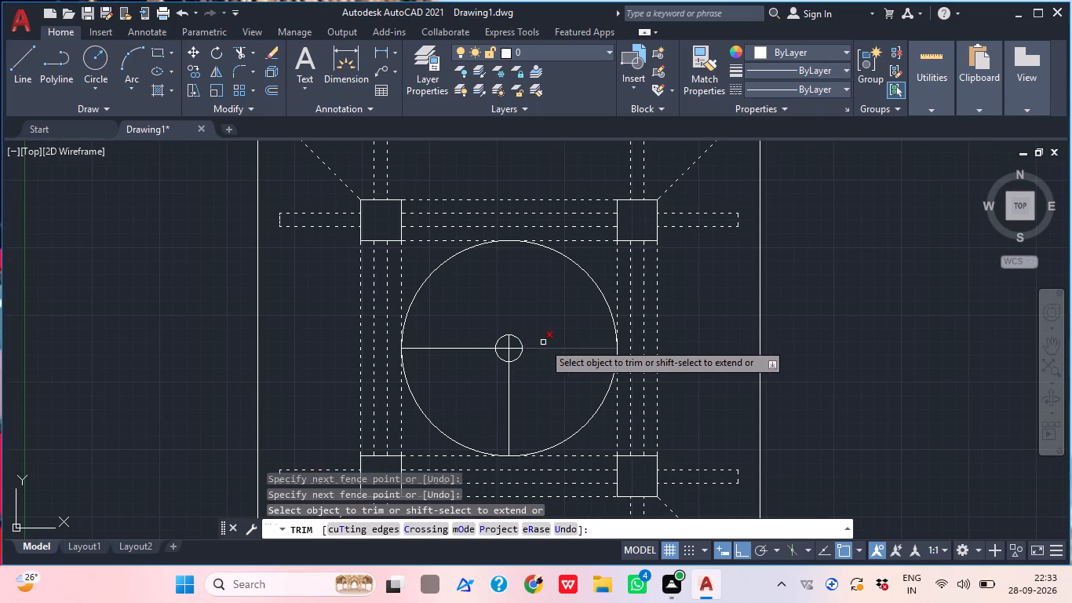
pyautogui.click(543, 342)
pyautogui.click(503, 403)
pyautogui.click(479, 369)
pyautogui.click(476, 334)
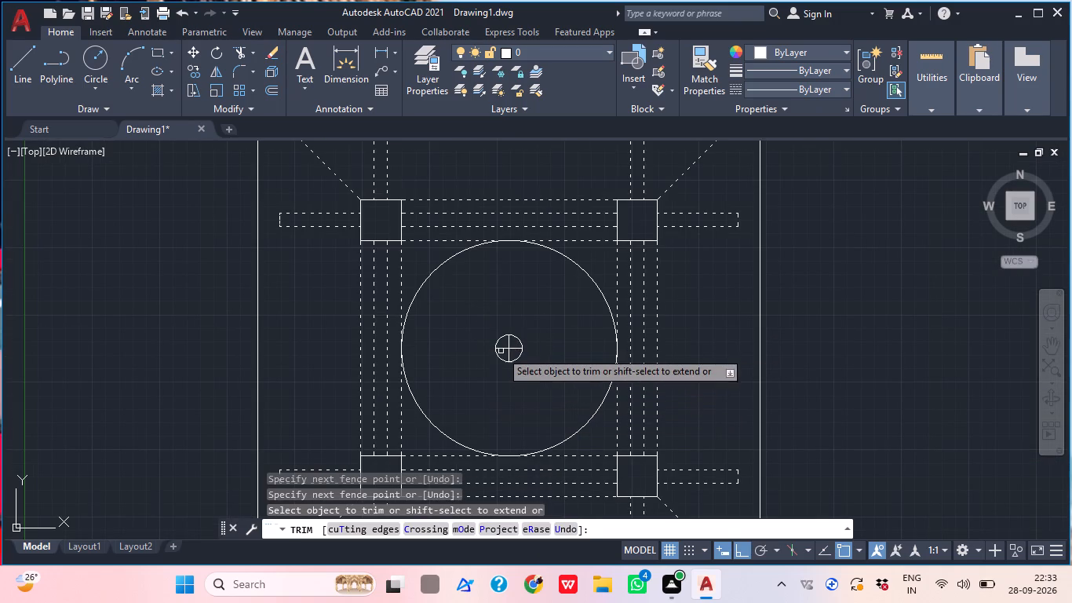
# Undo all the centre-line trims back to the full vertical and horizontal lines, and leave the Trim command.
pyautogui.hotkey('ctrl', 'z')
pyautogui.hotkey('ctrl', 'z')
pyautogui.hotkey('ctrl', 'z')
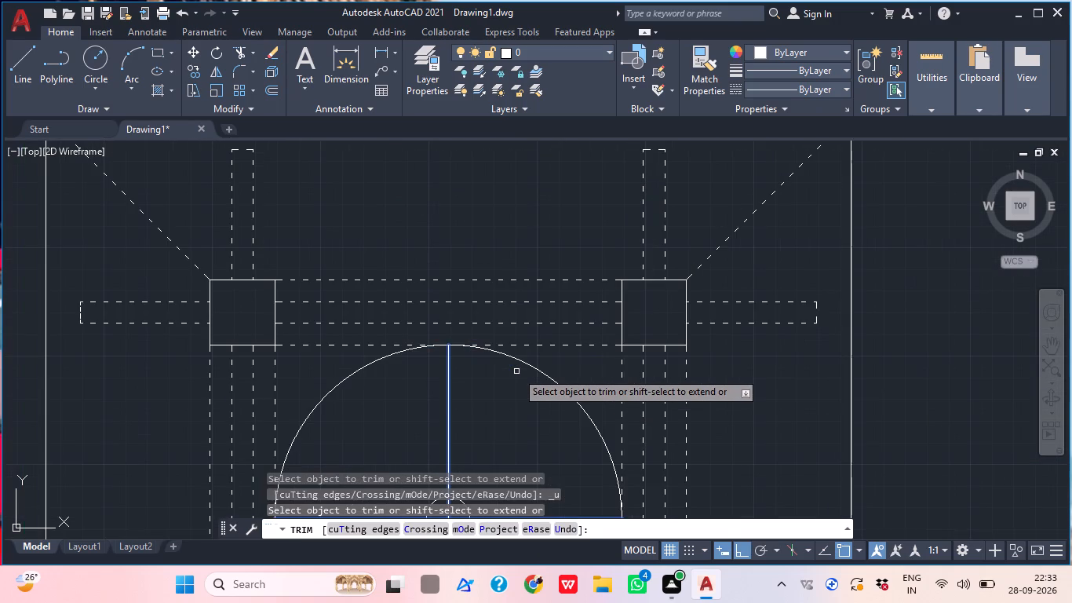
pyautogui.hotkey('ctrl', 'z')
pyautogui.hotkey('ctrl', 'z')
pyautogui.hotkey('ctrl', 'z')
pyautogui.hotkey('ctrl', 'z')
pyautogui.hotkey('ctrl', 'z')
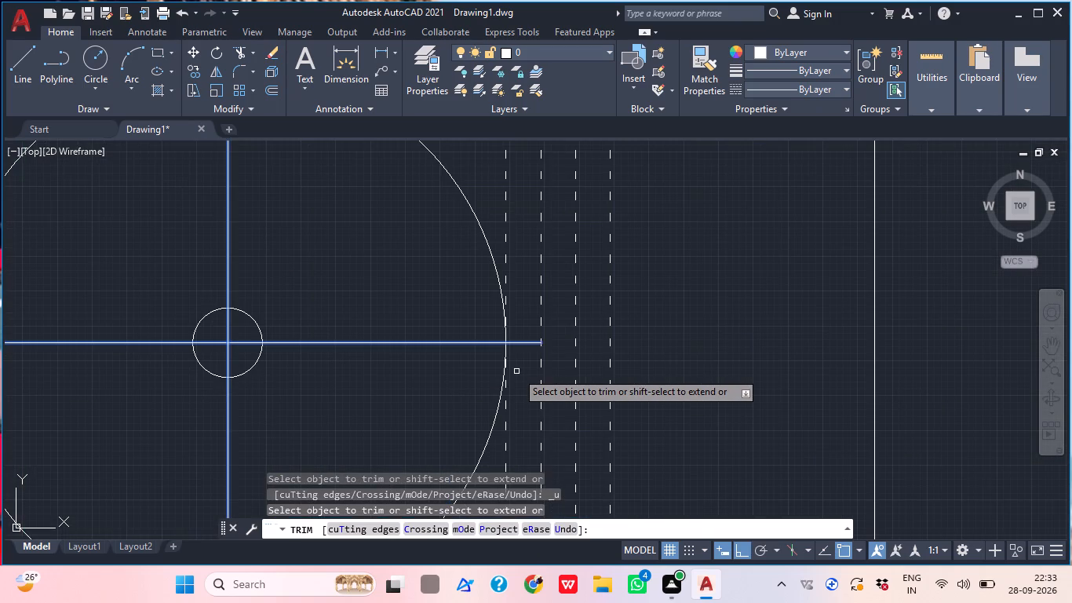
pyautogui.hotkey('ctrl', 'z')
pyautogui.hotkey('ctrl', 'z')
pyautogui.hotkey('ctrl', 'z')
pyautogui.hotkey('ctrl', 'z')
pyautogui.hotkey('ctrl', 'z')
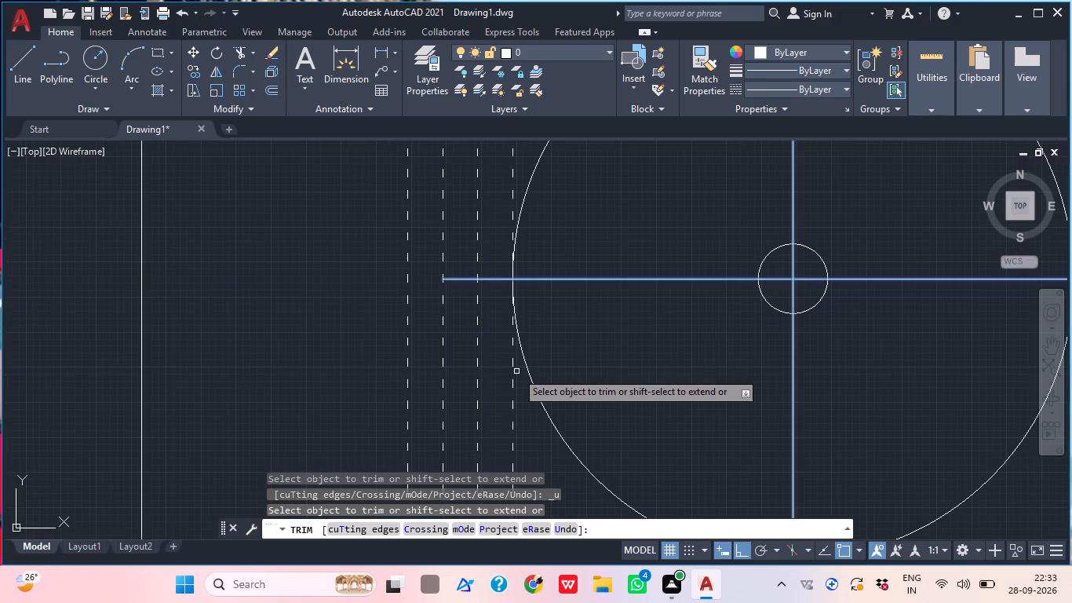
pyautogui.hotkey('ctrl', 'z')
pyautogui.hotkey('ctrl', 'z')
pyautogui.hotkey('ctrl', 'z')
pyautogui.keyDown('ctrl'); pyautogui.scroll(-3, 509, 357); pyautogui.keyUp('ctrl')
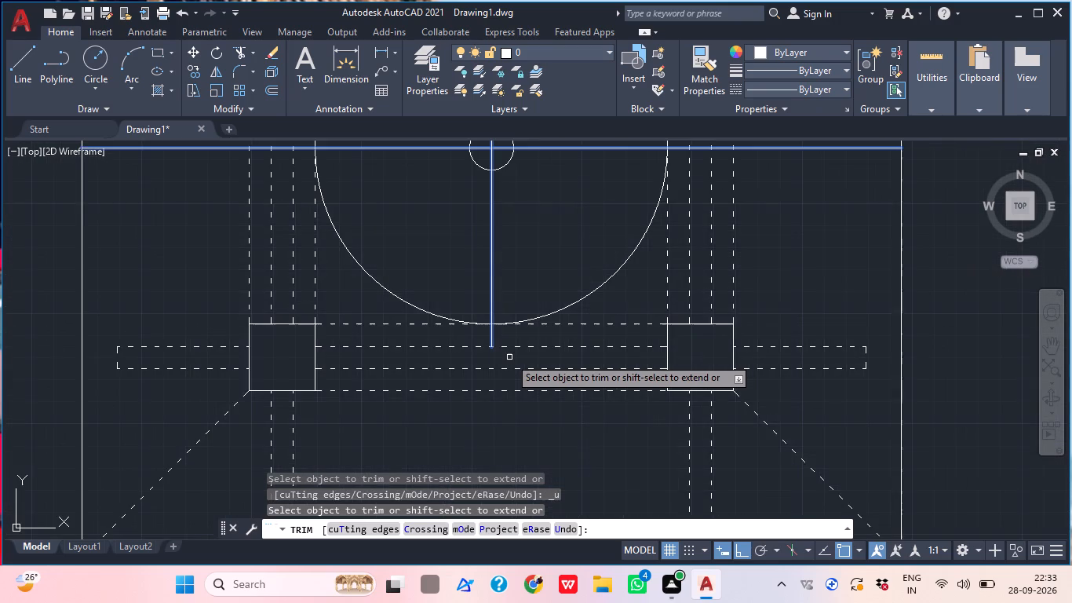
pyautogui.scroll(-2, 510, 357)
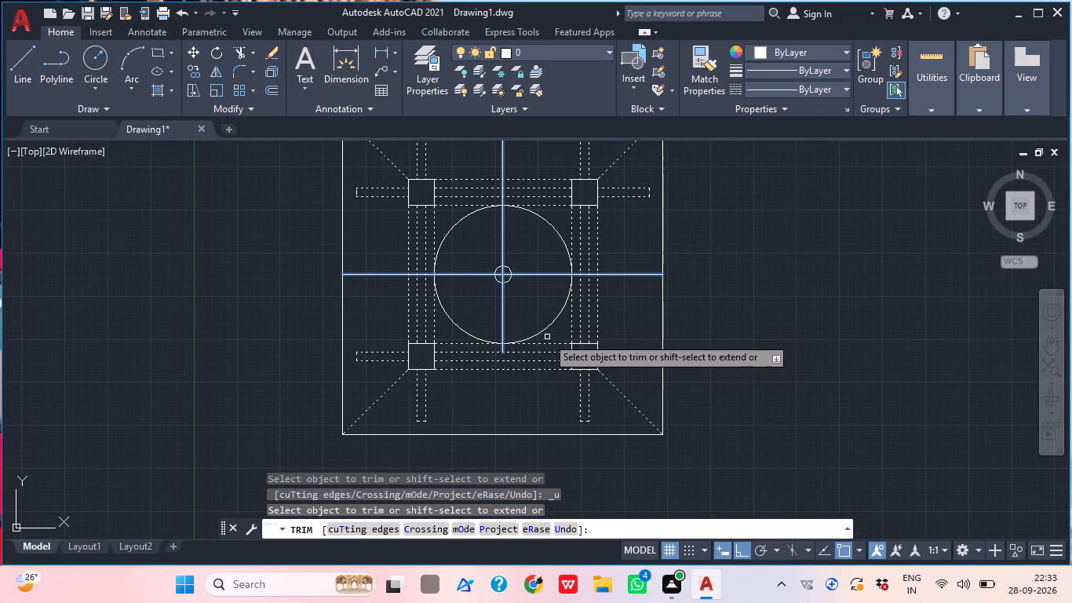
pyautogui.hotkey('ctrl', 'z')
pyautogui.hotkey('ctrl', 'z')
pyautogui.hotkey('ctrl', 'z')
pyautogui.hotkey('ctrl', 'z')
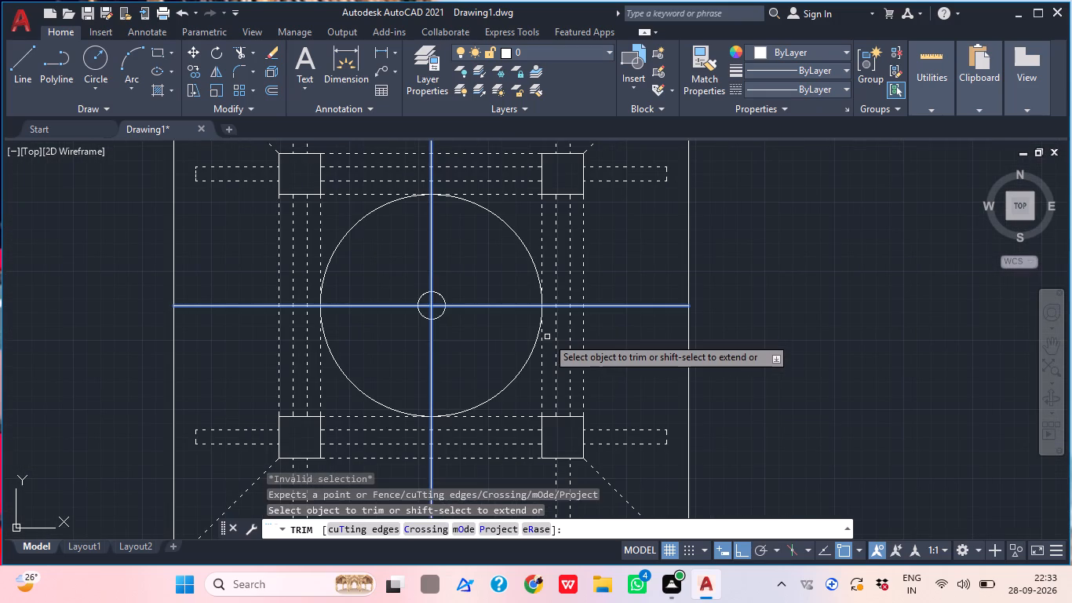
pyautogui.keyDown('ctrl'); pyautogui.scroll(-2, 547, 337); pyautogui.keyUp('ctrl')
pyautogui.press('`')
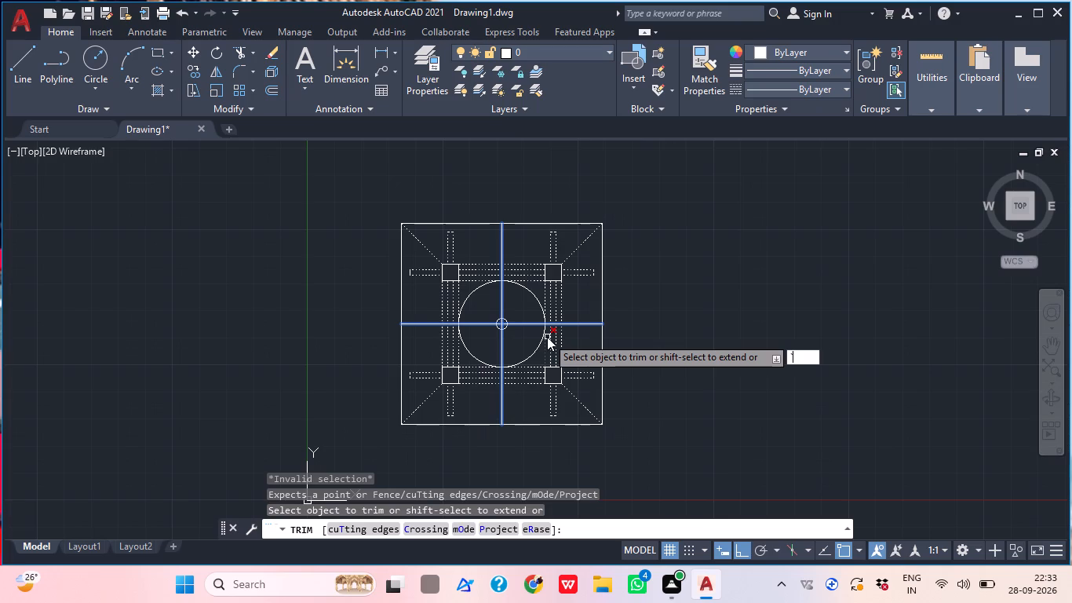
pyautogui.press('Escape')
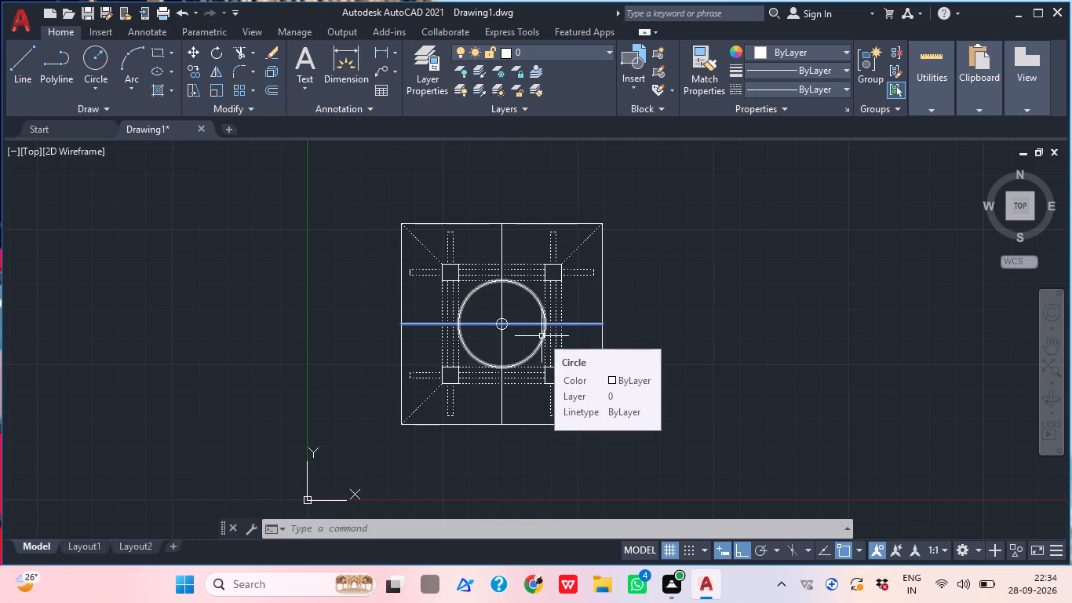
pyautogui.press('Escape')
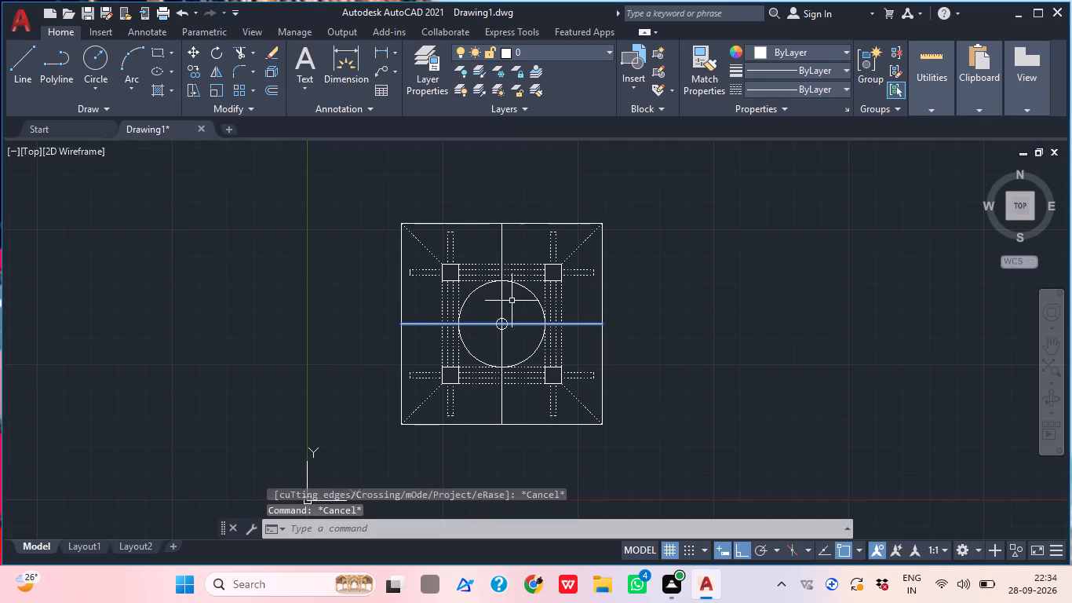
# Trim away all four centre-line segments lying between the small central circle and the large circle.
pyautogui.scroll(1, 506, 329)
pyautogui.moveTo(407, 434); pyautogui.dragTo(364, 454, button='middle')
pyautogui.scroll(2, 419, 387)
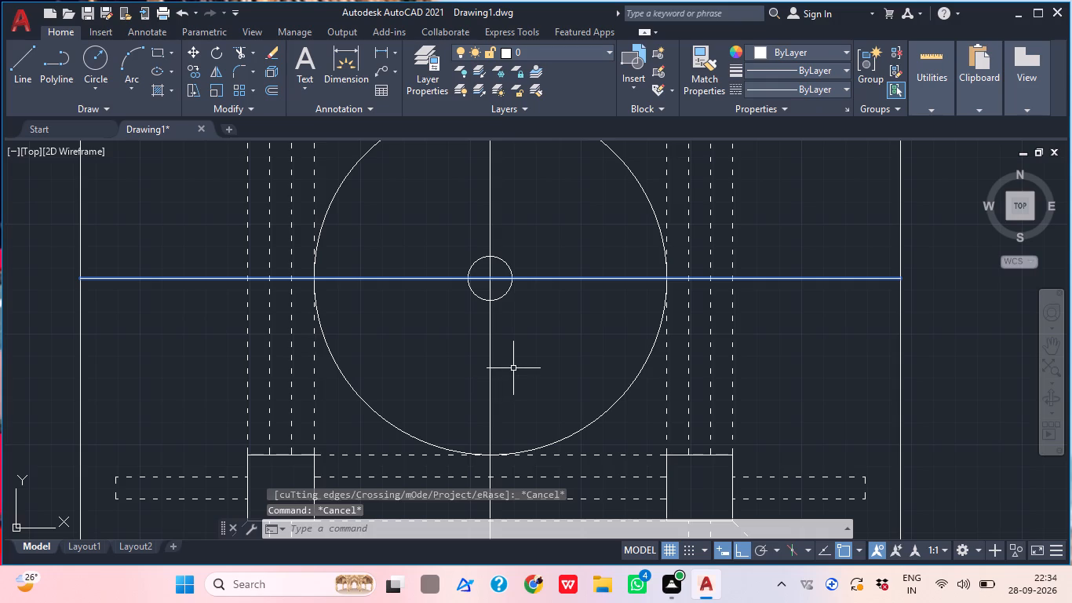
pyautogui.moveTo(507, 356); pyautogui.dragTo(476, 387, button='middle')
pyautogui.write('tr')
pyautogui.press('space')
pyautogui.click(485, 404)
pyautogui.click(450, 407)
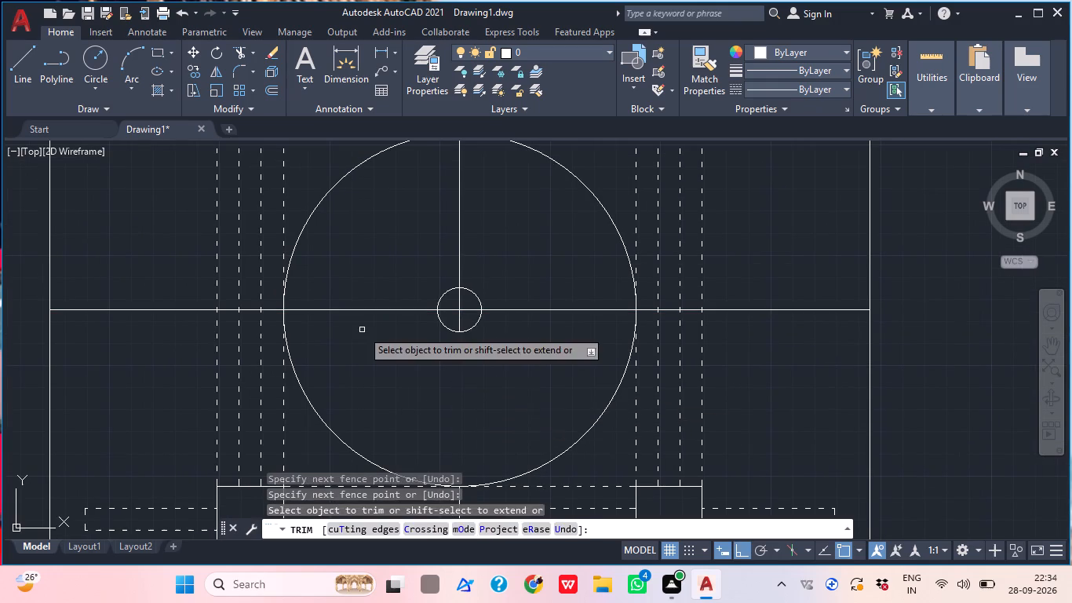
pyautogui.click(362, 330)
pyautogui.click(363, 298)
pyautogui.click(530, 323)
pyautogui.click(523, 298)
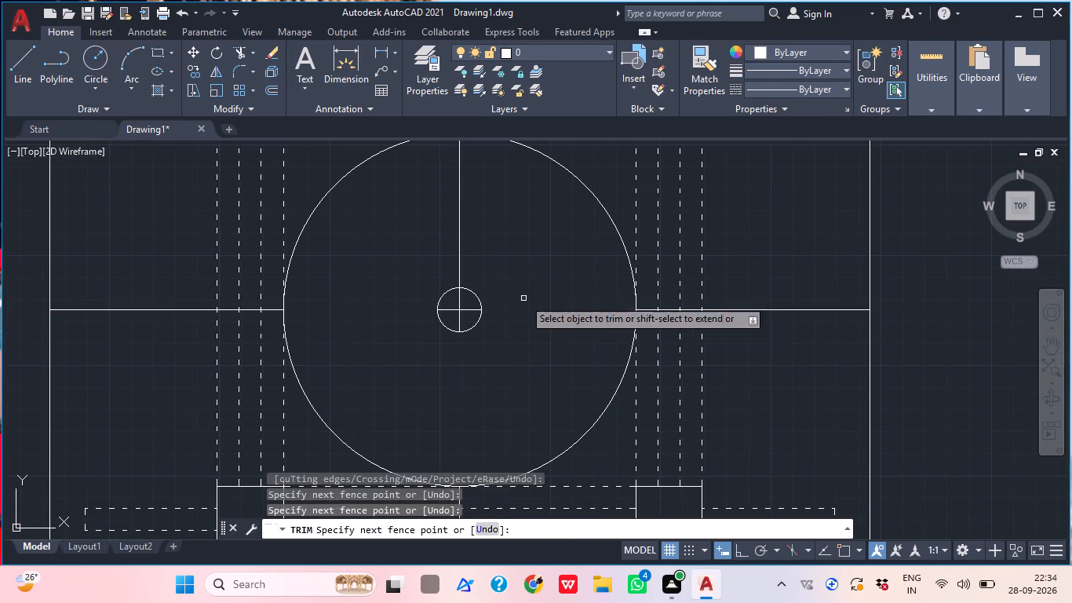
pyautogui.click(450, 248)
pyautogui.click(479, 252)
# Trim away the centre-line segments inside the small central circle, leaving it empty.
pyautogui.scroll(4, 461, 302)
pyautogui.click(458, 317)
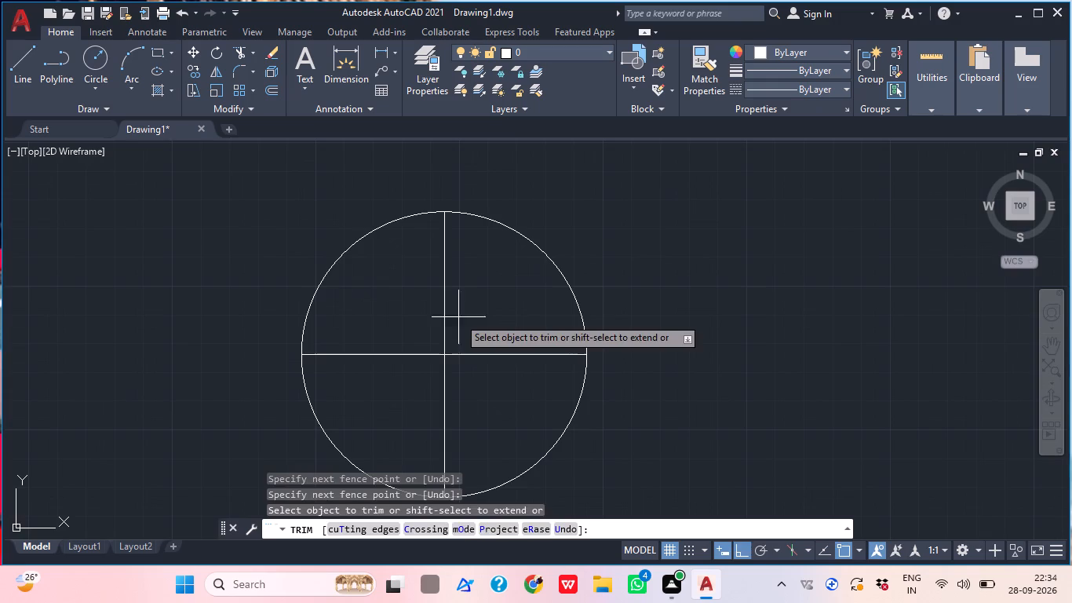
pyautogui.click(439, 314)
pyautogui.click(410, 348)
pyautogui.click(438, 411)
pyautogui.click(512, 352)
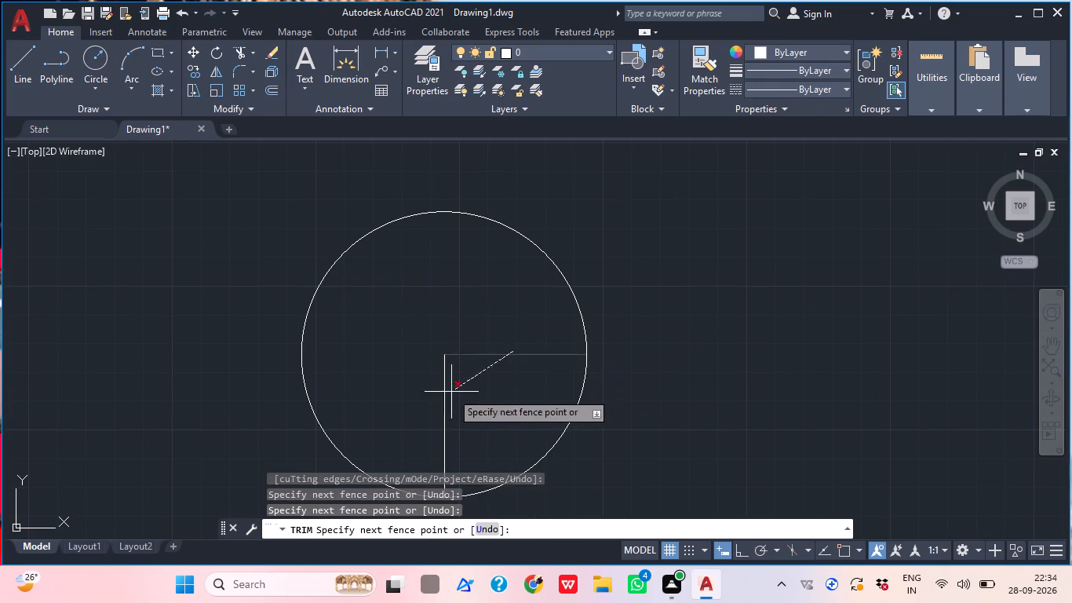
pyautogui.moveTo(442, 394); pyautogui.dragTo(435, 397)
pyautogui.press('Escape')
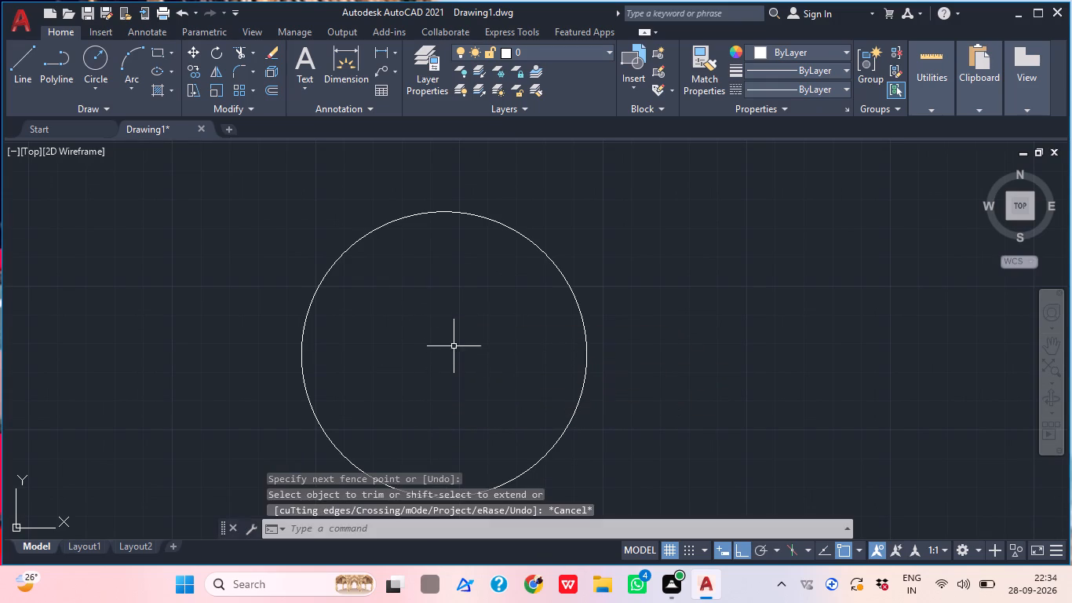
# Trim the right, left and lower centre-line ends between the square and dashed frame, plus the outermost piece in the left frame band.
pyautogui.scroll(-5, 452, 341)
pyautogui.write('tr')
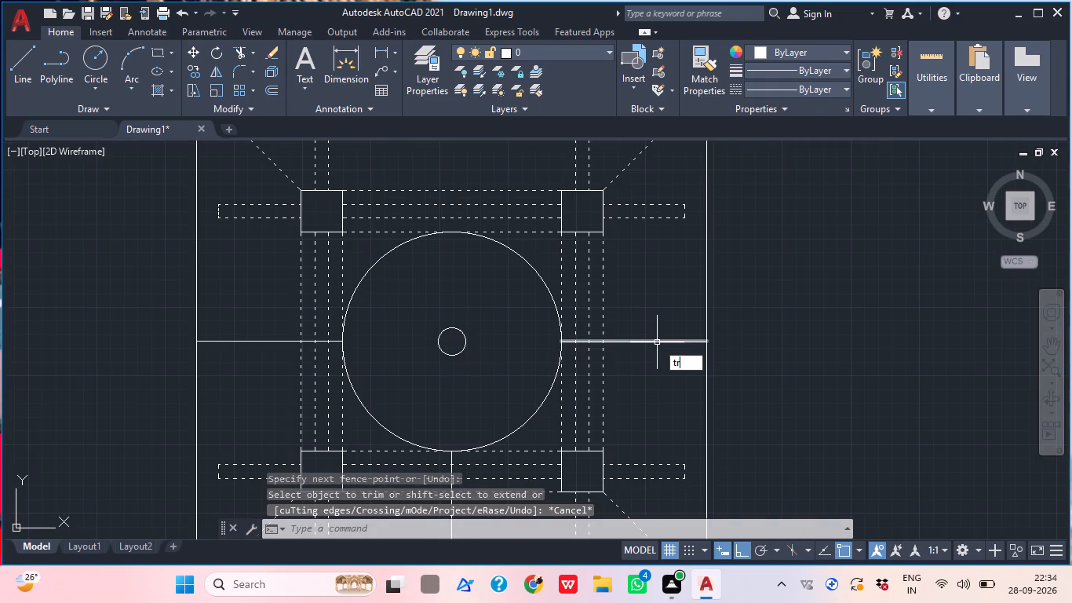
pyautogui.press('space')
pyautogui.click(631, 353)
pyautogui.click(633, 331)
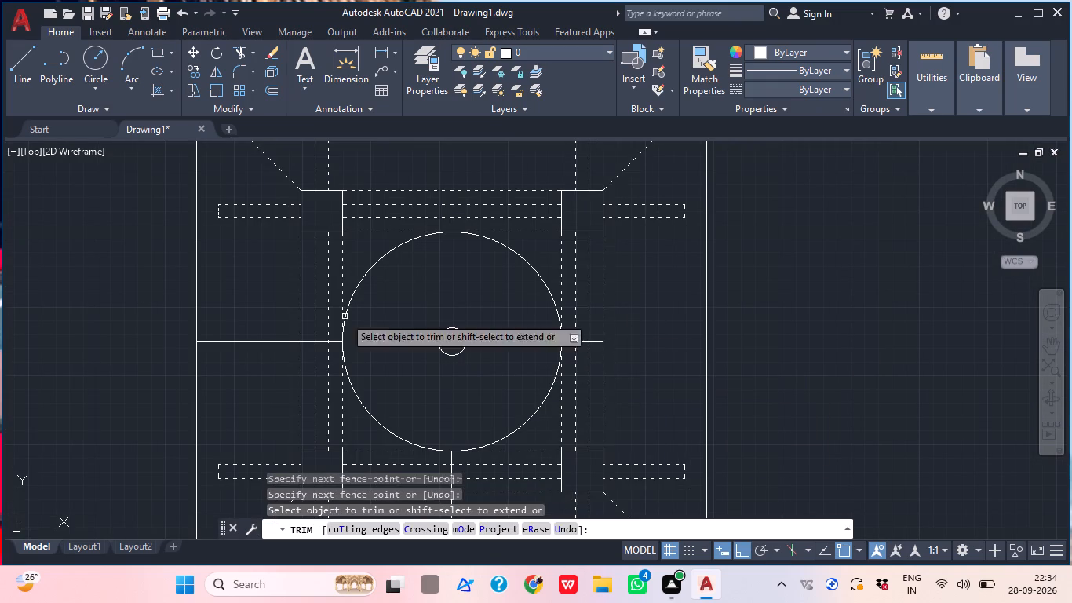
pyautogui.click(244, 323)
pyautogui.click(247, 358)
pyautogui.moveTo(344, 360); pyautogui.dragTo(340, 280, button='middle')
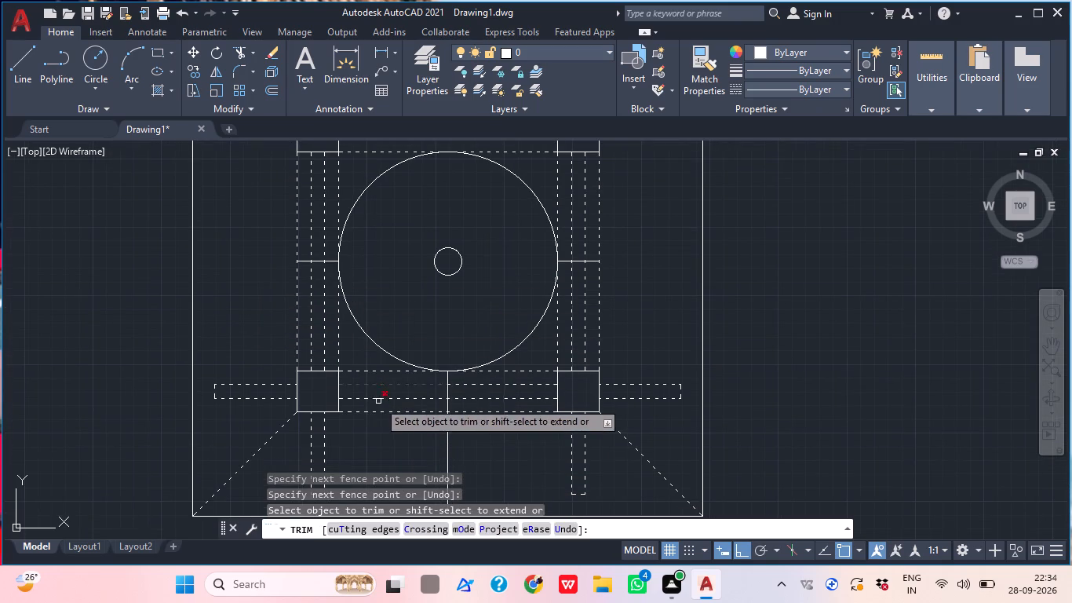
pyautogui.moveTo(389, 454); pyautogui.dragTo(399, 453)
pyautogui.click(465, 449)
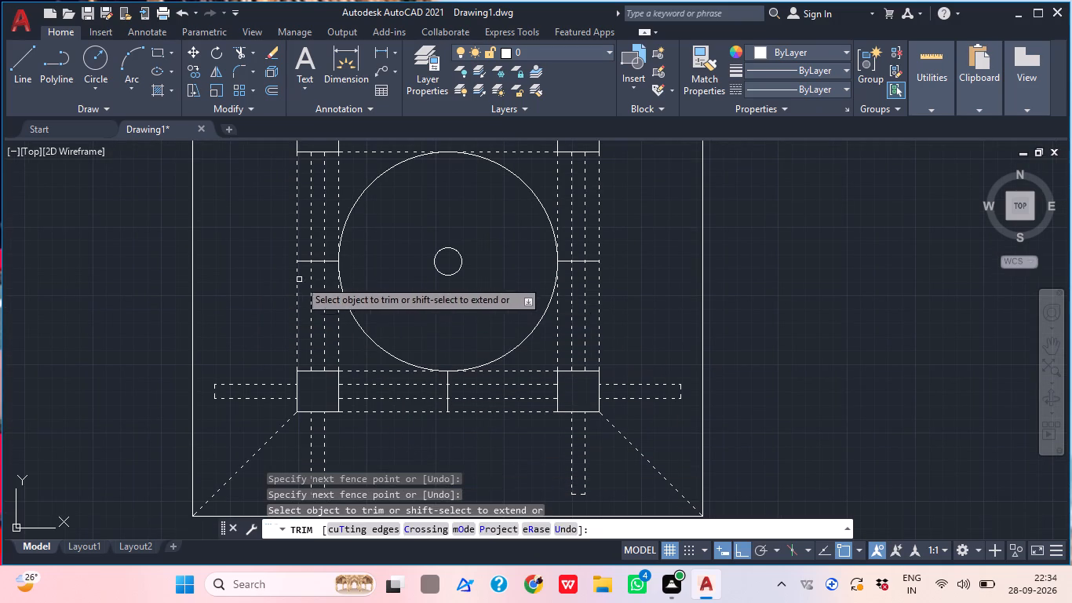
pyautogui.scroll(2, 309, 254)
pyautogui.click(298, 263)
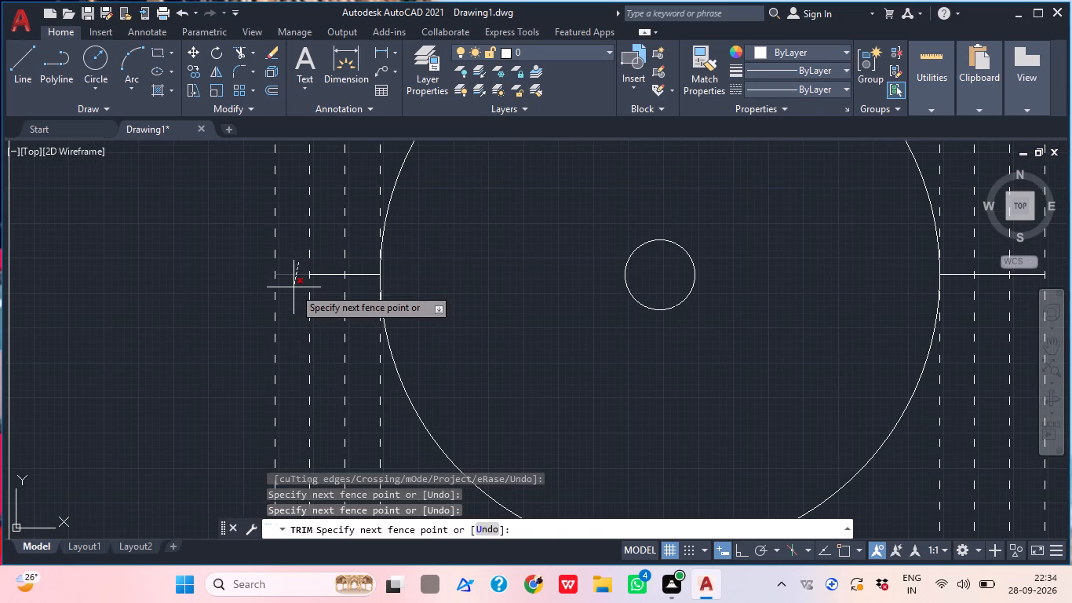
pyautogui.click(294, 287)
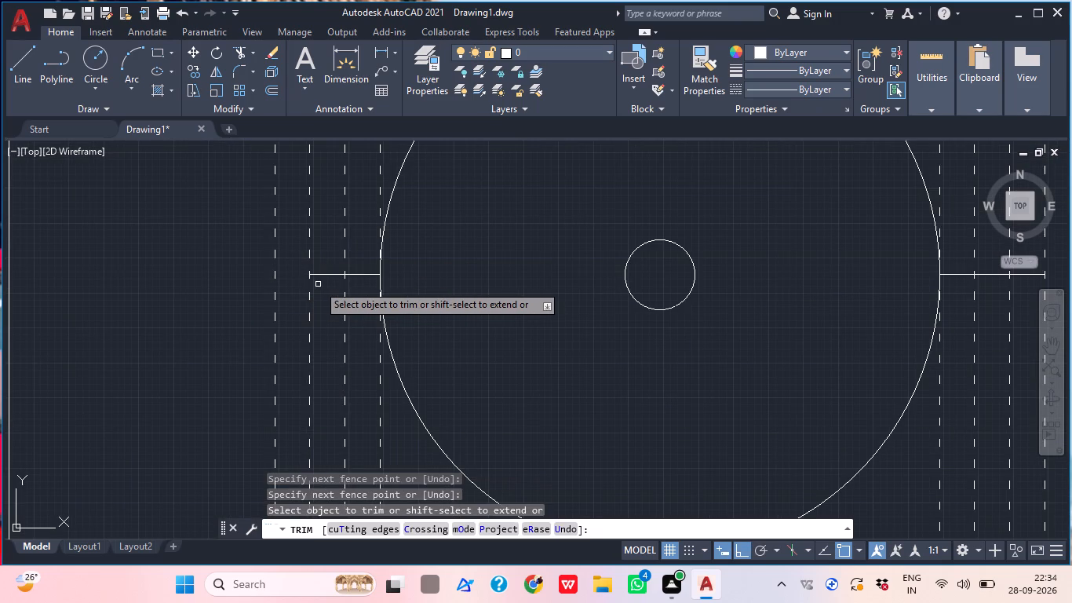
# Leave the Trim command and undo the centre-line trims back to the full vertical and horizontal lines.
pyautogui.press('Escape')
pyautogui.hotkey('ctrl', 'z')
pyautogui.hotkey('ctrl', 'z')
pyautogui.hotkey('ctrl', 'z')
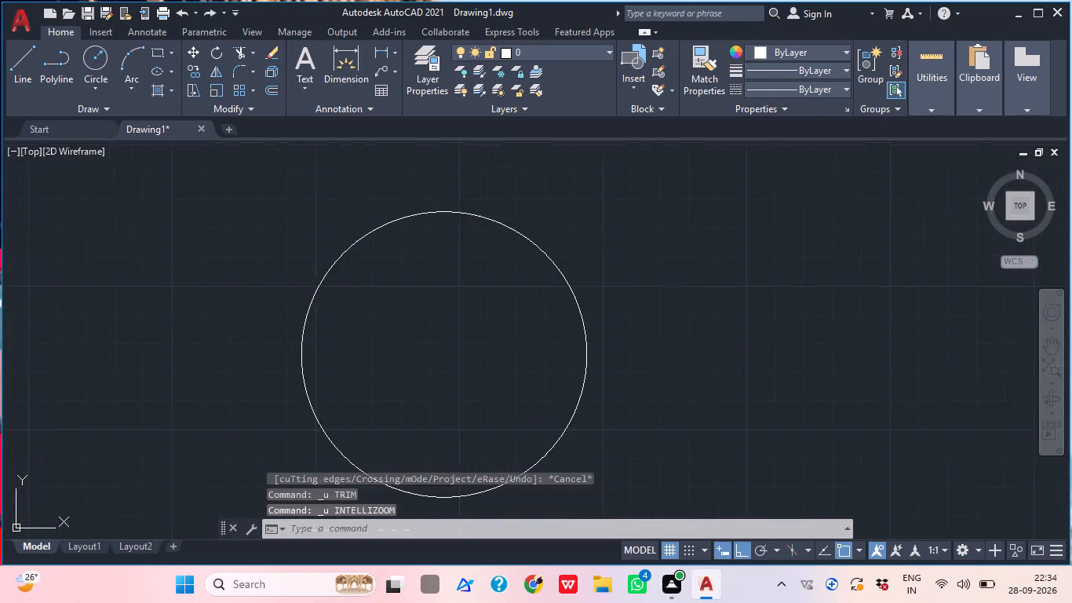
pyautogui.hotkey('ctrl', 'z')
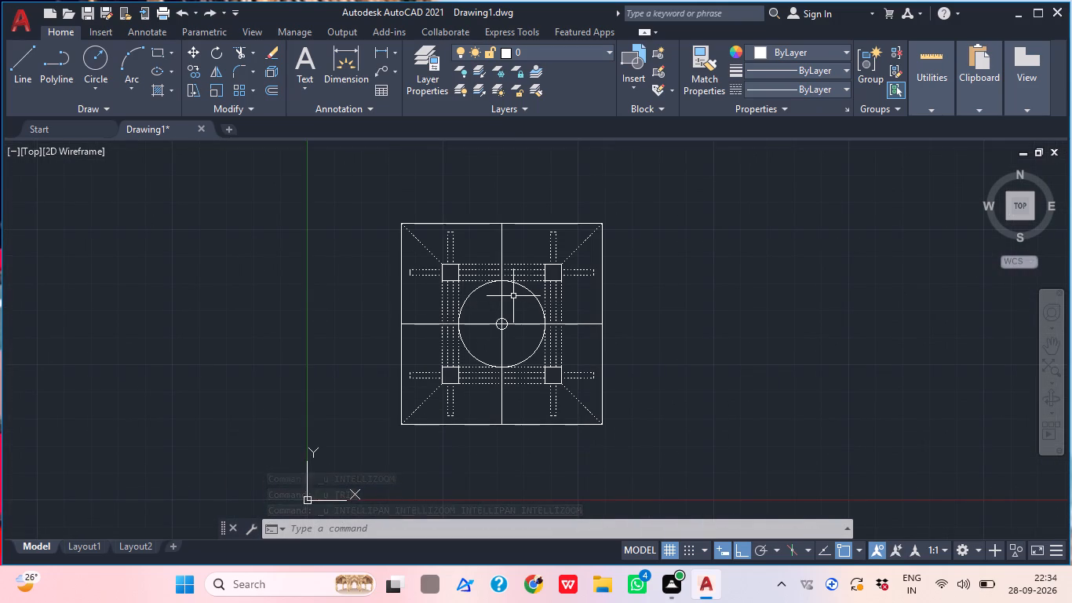
# Trim away the four centre-line ends lying between the outer square and the dashed frame.
pyautogui.scroll(1, 504, 248)
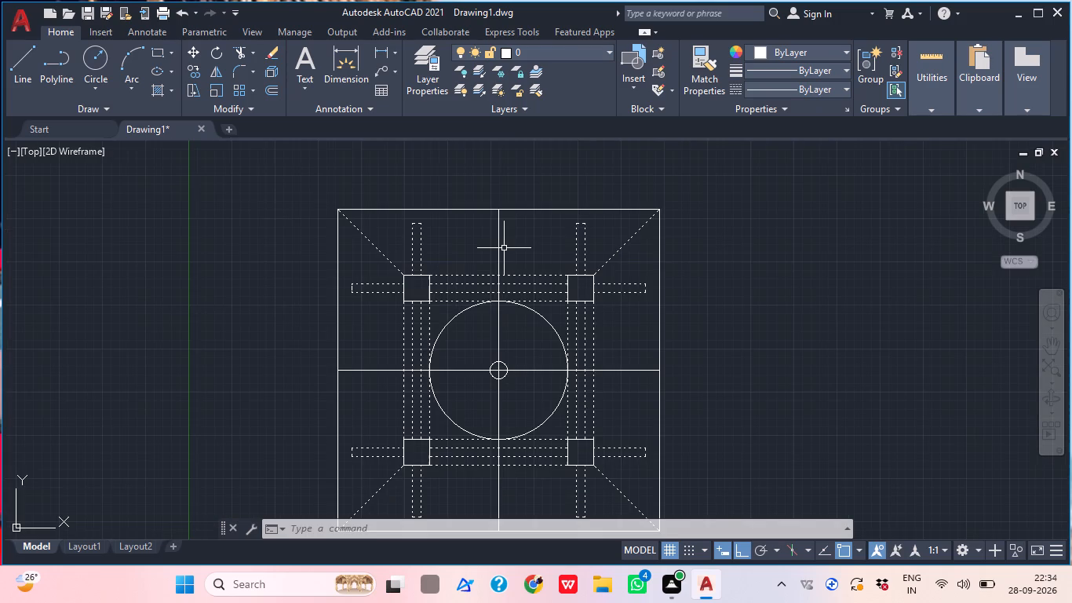
pyautogui.write('tr')
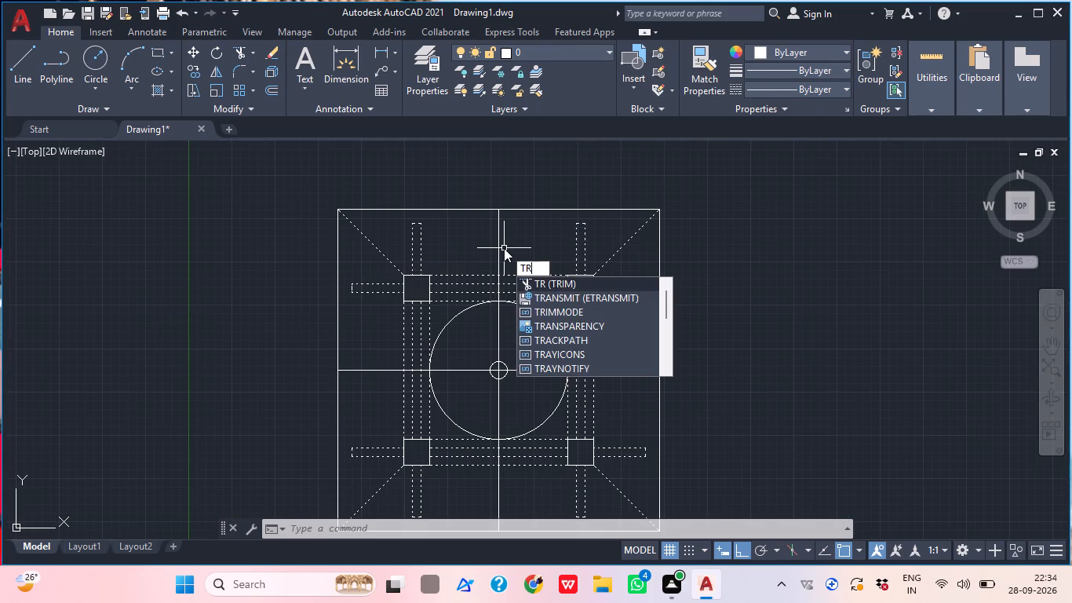
pyautogui.press('space')
pyautogui.click(504, 248)
pyautogui.click(492, 243)
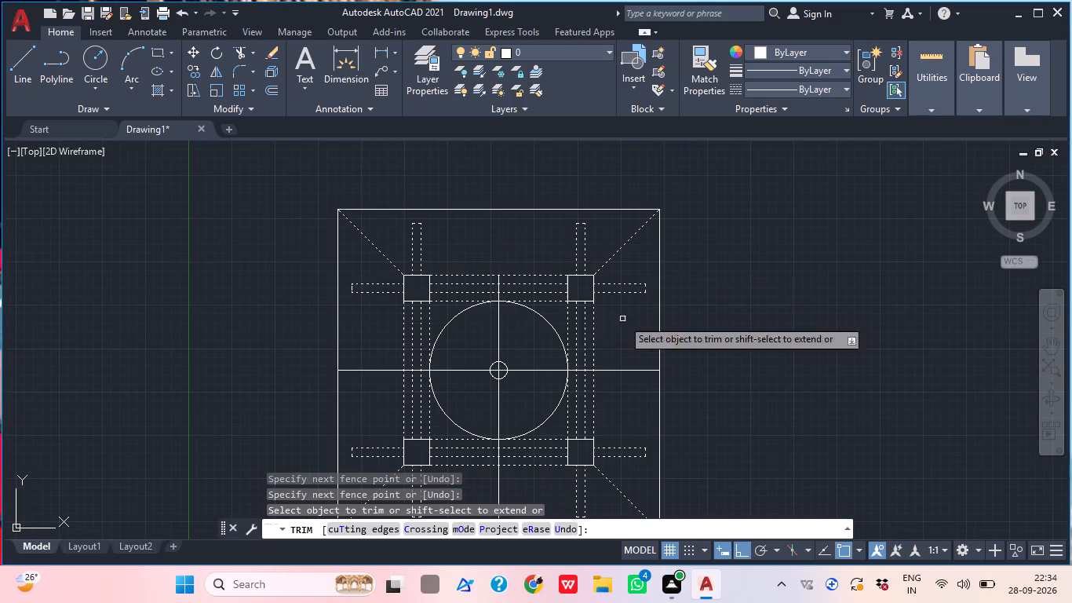
pyautogui.click(625, 367)
pyautogui.click(608, 382)
pyautogui.moveTo(589, 385); pyautogui.dragTo(601, 254, button='middle')
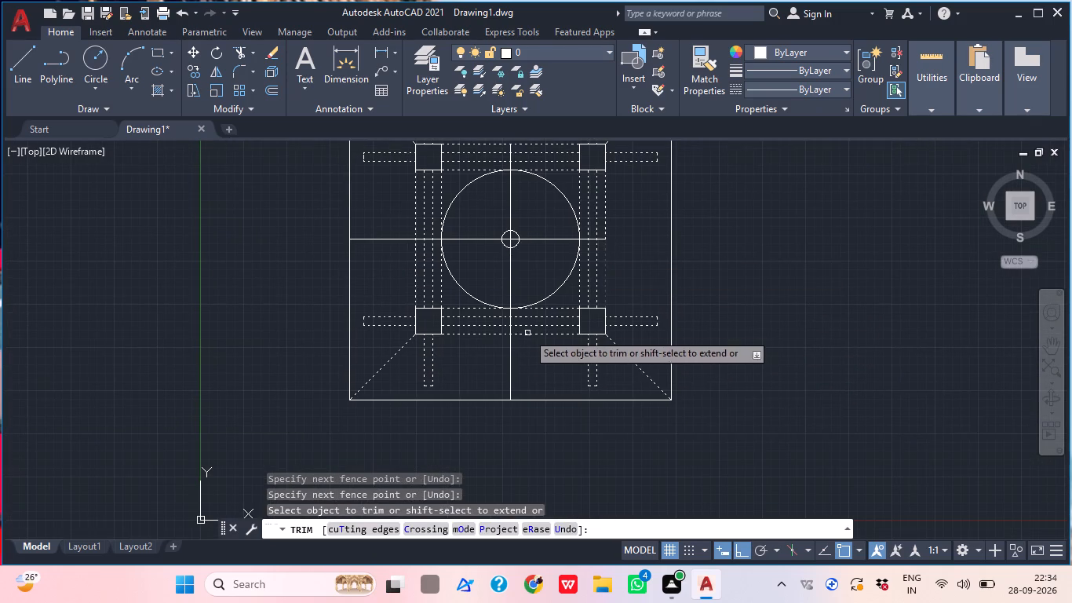
pyautogui.click(507, 354)
pyautogui.click(512, 374)
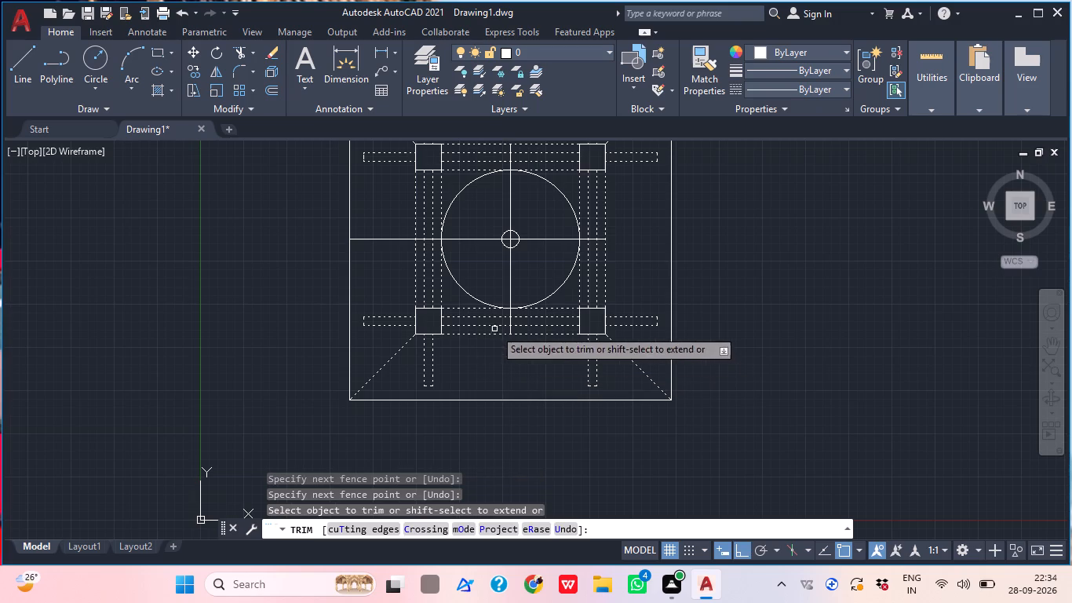
pyautogui.click(392, 243)
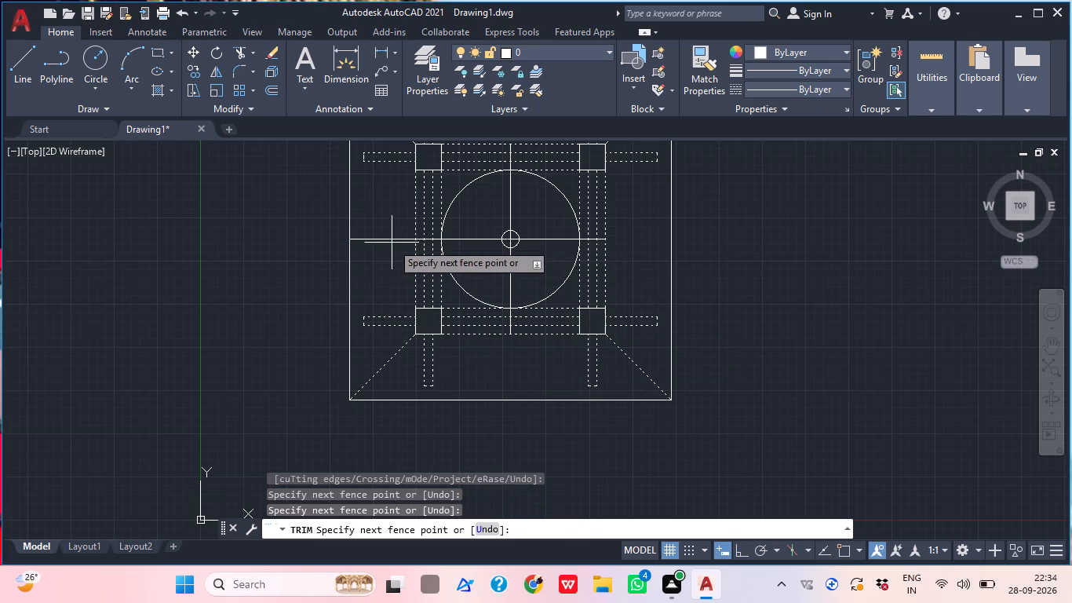
pyautogui.click(385, 238)
# Trim away the horizontal centre-line pieces crossing the left and right dashed frame bands, up to the large circle.
pyautogui.scroll(1, 449, 239)
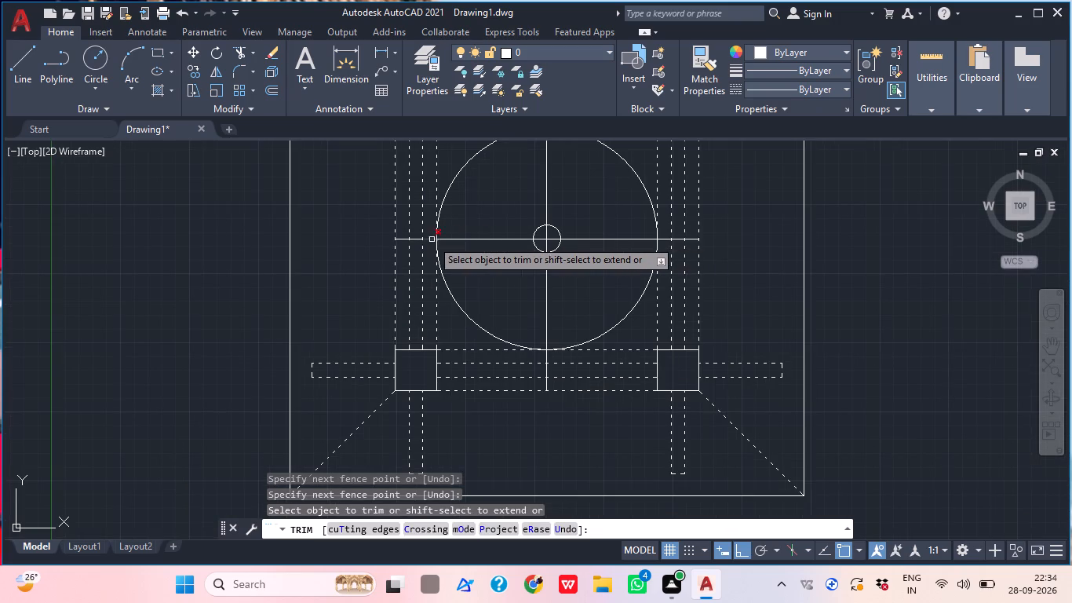
pyautogui.scroll(3, 430, 239)
pyautogui.click(430, 239)
pyautogui.click(384, 239)
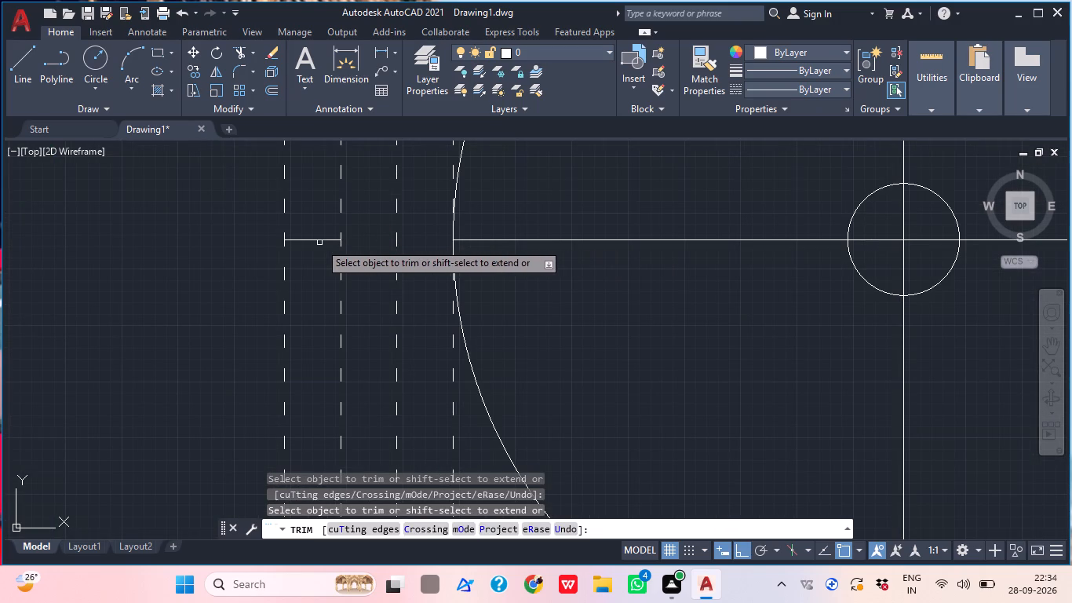
pyautogui.click(319, 243)
pyautogui.click(315, 237)
pyautogui.scroll(-1, 352, 290)
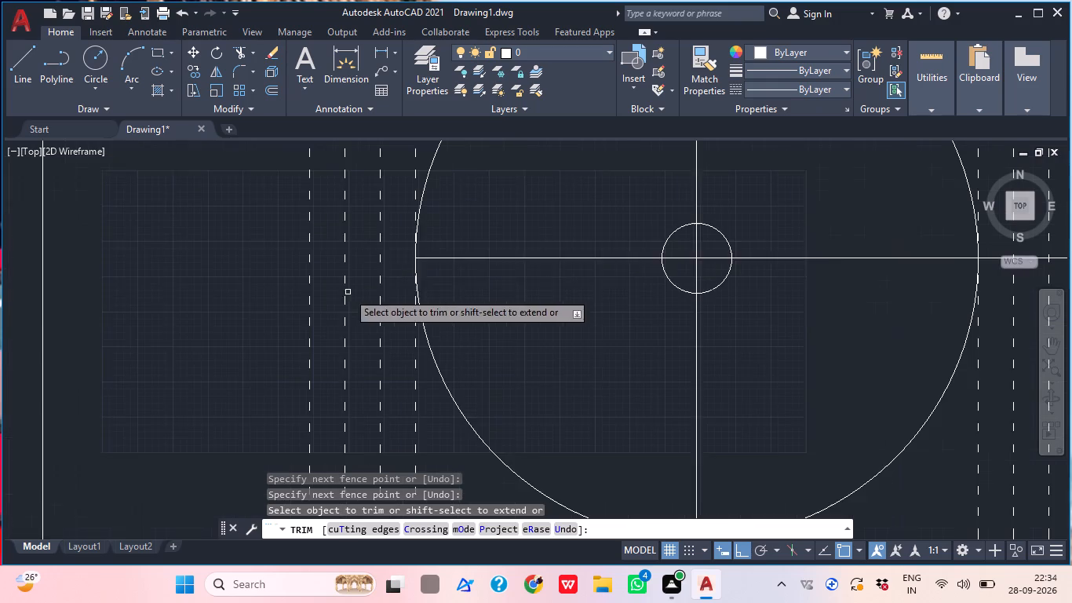
pyautogui.moveTo(567, 245); pyautogui.dragTo(418, 340, button='middle')
pyautogui.scroll(-3, 500, 283)
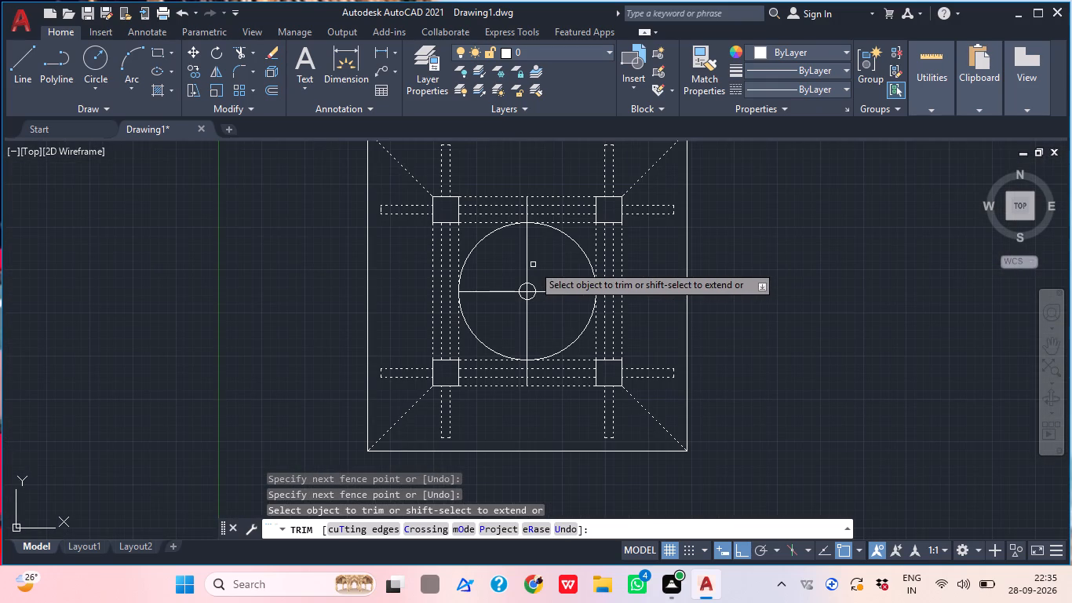
pyautogui.scroll(2, 616, 294)
pyautogui.click(616, 294)
pyautogui.click(616, 284)
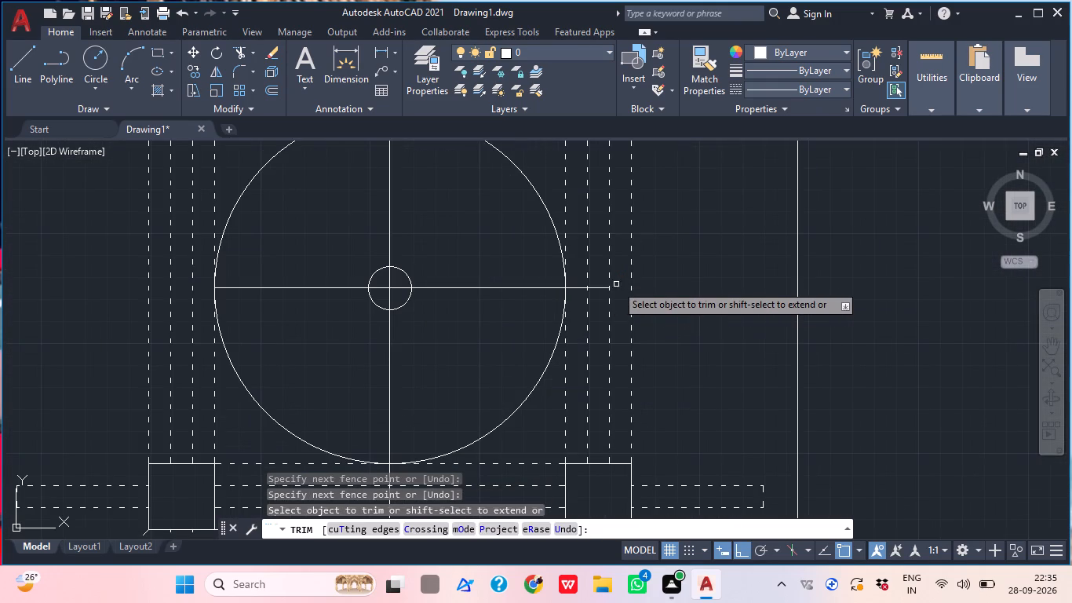
pyautogui.click(596, 288)
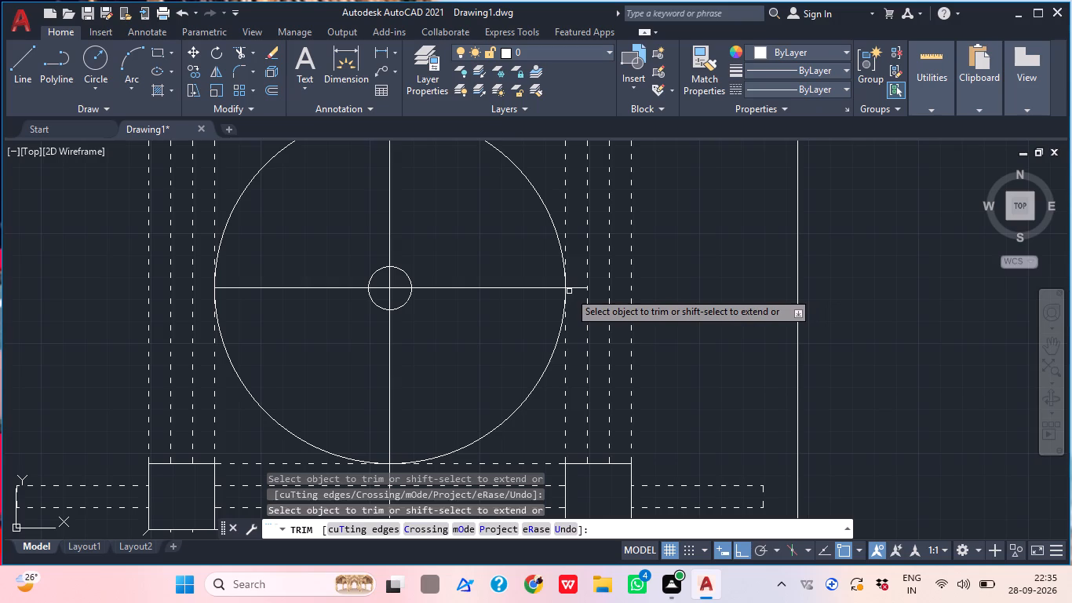
pyautogui.click(572, 287)
# Trim away the right and lower centre-line segments between the large circle and the small central circle.
pyautogui.click(550, 290)
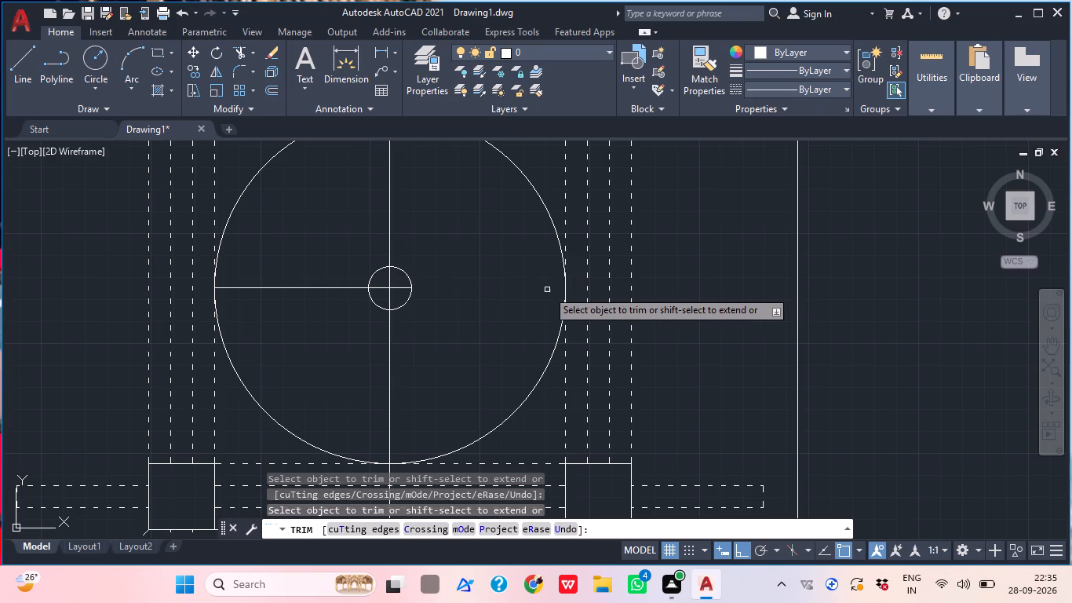
pyautogui.click(389, 389)
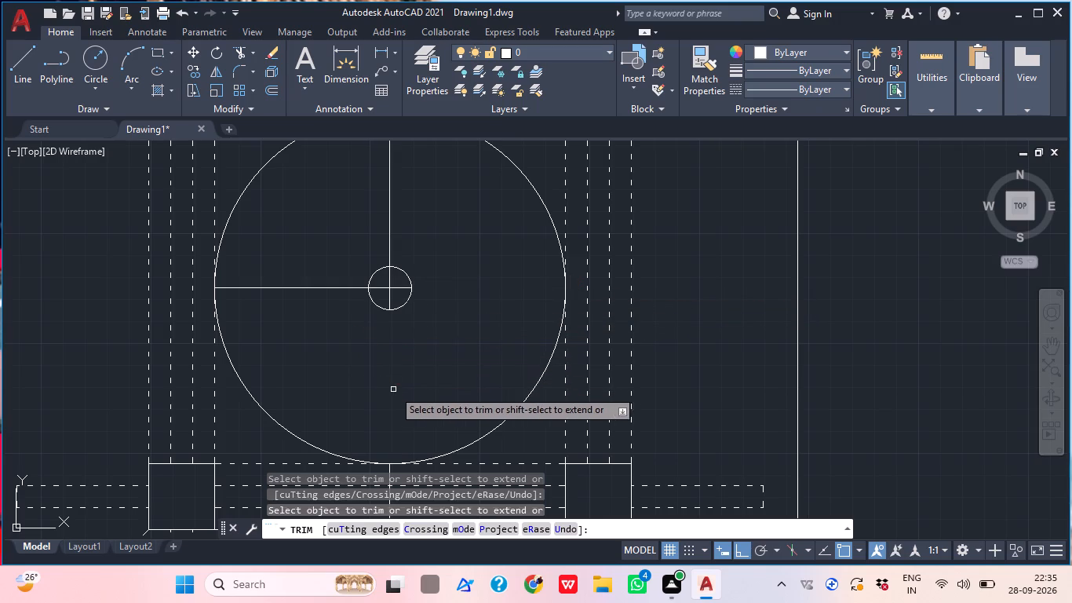
# Trim away the centre-line segments inside the small central circle.
pyautogui.scroll(-1, 382, 305)
pyautogui.scroll(2, 392, 288)
pyautogui.click(392, 288)
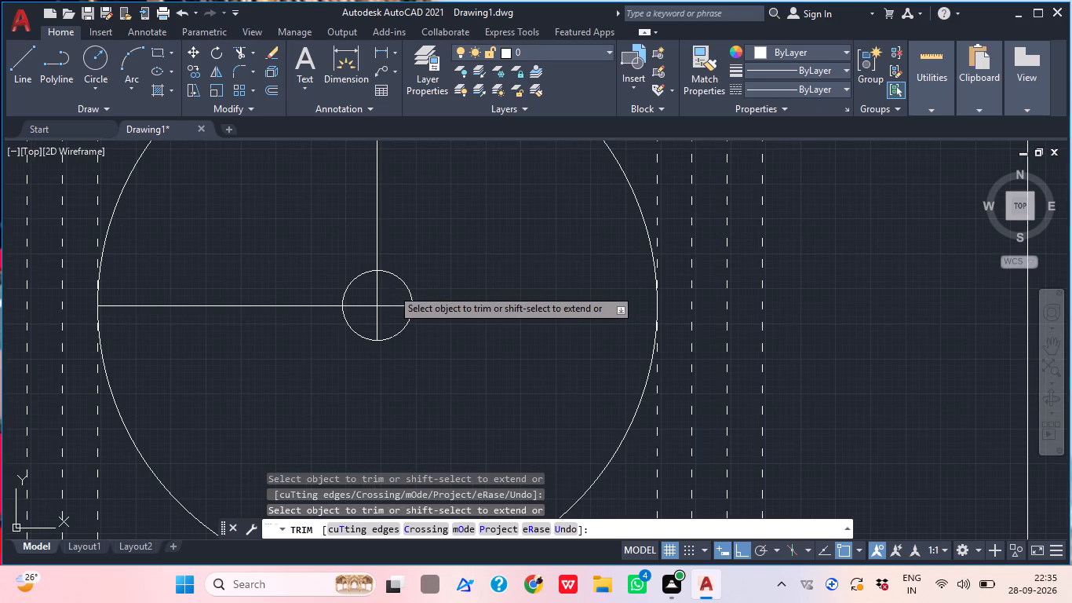
pyautogui.click(377, 291)
pyautogui.click(370, 298)
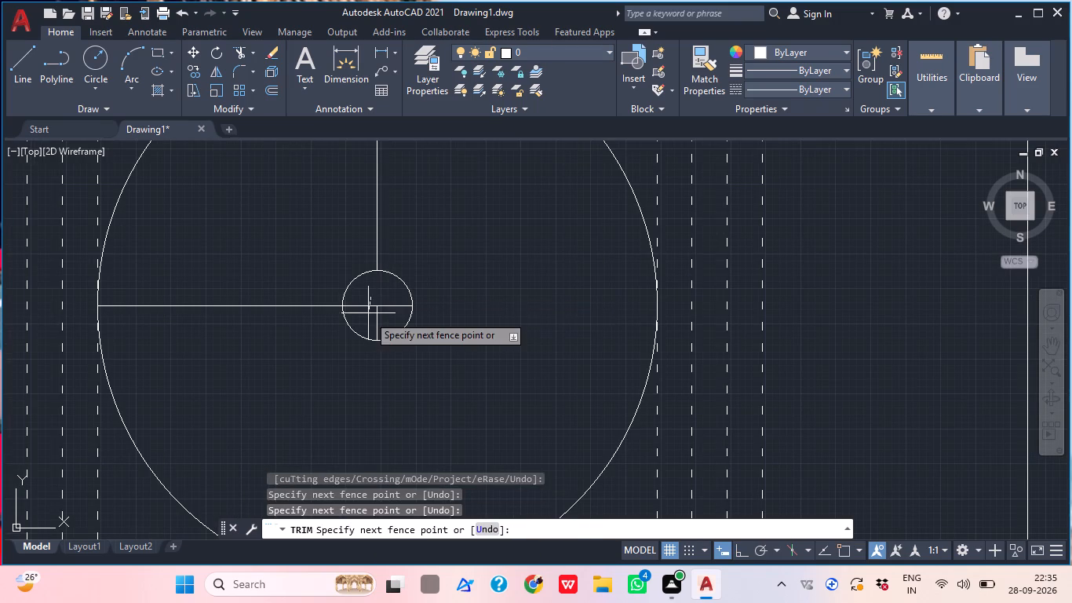
pyautogui.click(368, 325)
pyautogui.click(386, 319)
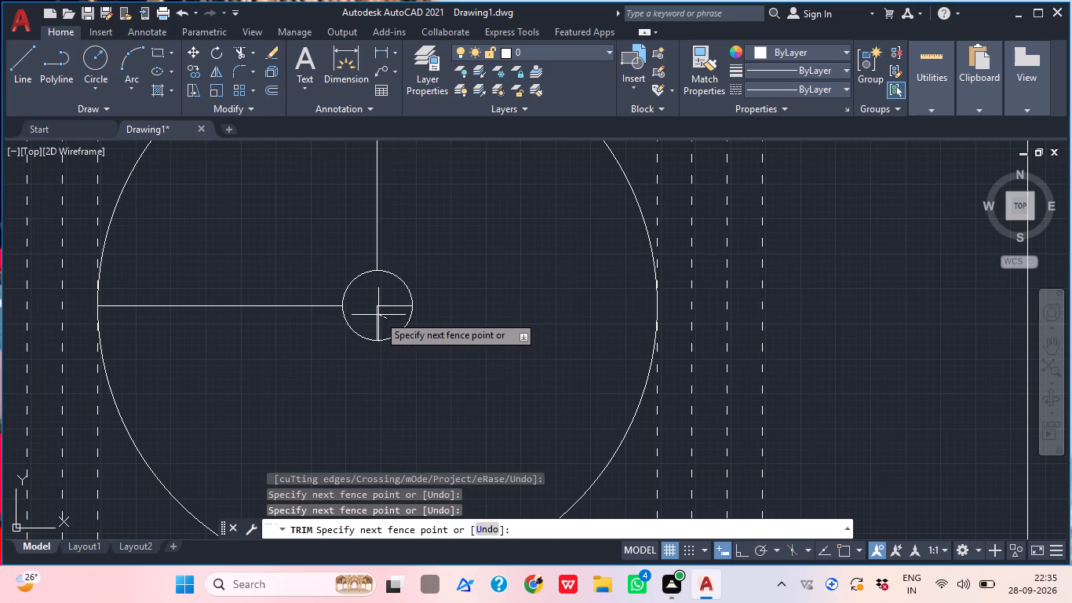
pyautogui.click(376, 315)
pyautogui.click(381, 315)
pyautogui.click(395, 295)
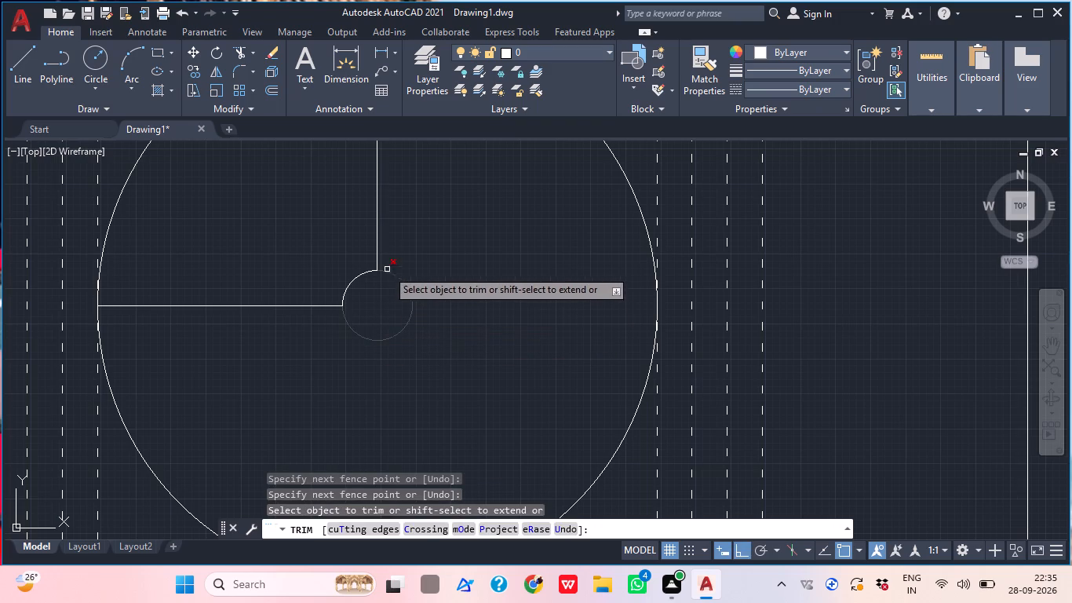
# Trim away the upper and left centre-line segments between the two circles, and leave the Trim command.
pyautogui.click(392, 250)
pyautogui.click(388, 244)
pyautogui.click(359, 244)
pyautogui.click(383, 244)
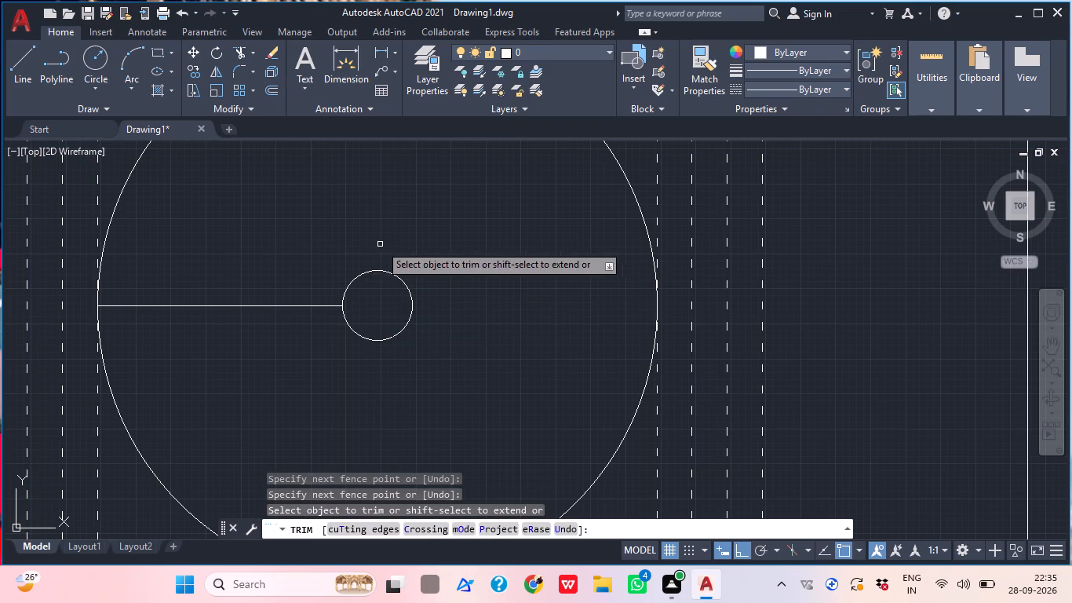
pyautogui.click(299, 275)
pyautogui.click(284, 324)
pyautogui.scroll(-1, 343, 287)
pyautogui.scroll(1, 343, 287)
pyautogui.scroll(-1, 343, 287)
pyautogui.press('Escape')
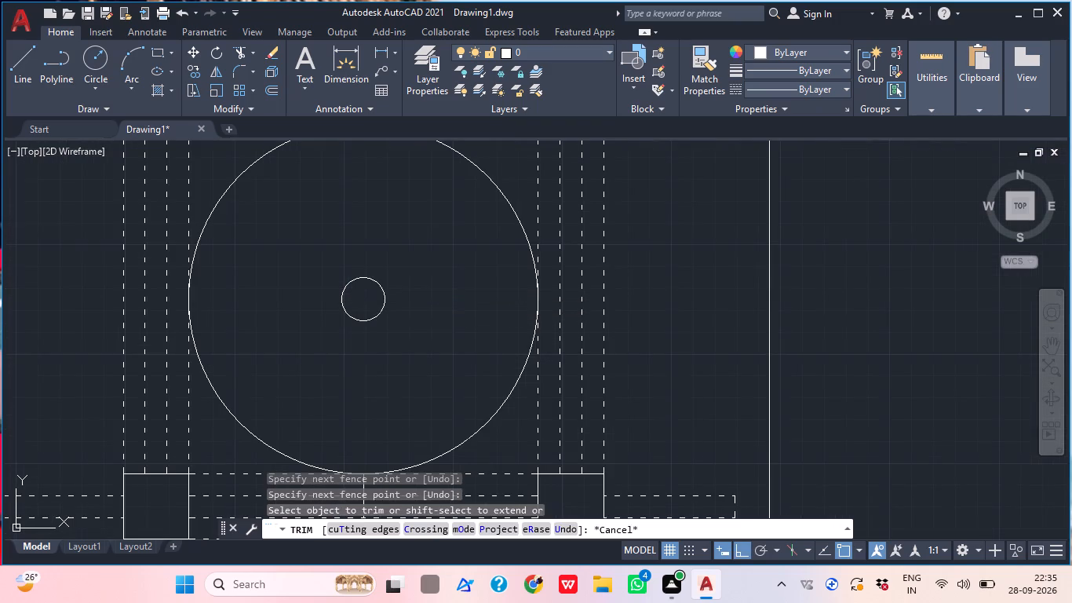
# Trim away the vertical centre-line pieces crossing the lower dashed frame band below the large circle, and leave the Trim command.
pyautogui.scroll(1, 349, 287)
pyautogui.scroll(-3, 349, 287)
pyautogui.moveTo(379, 309); pyautogui.dragTo(375, 364, button='middle')
pyautogui.scroll(2, 356, 437)
pyautogui.moveTo(356, 440); pyautogui.dragTo(369, 426, button='middle')
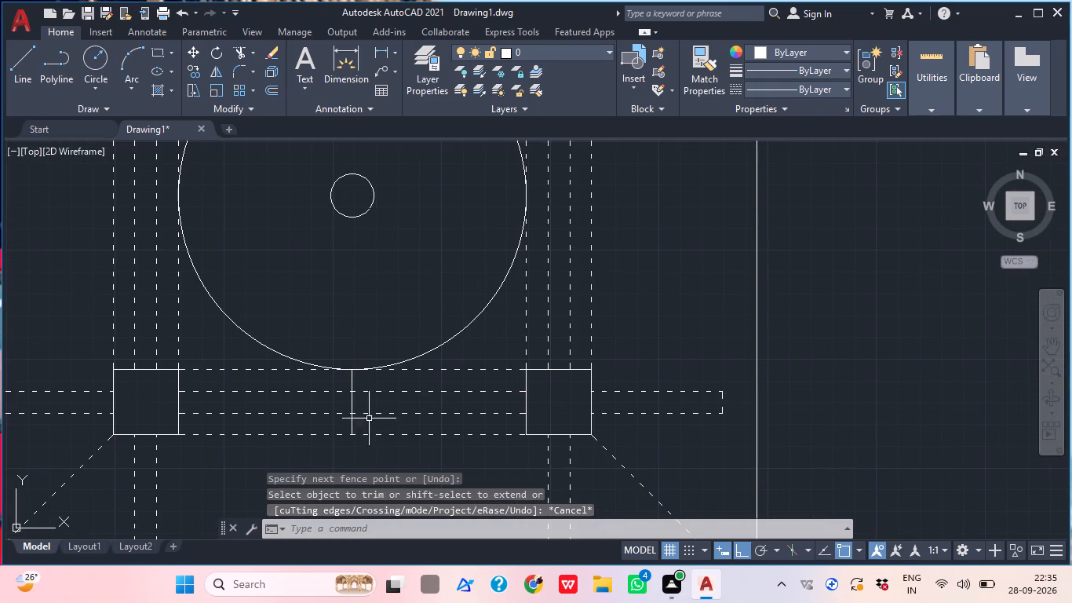
pyautogui.write('tr')
pyautogui.press('space')
pyautogui.scroll(3, 364, 410)
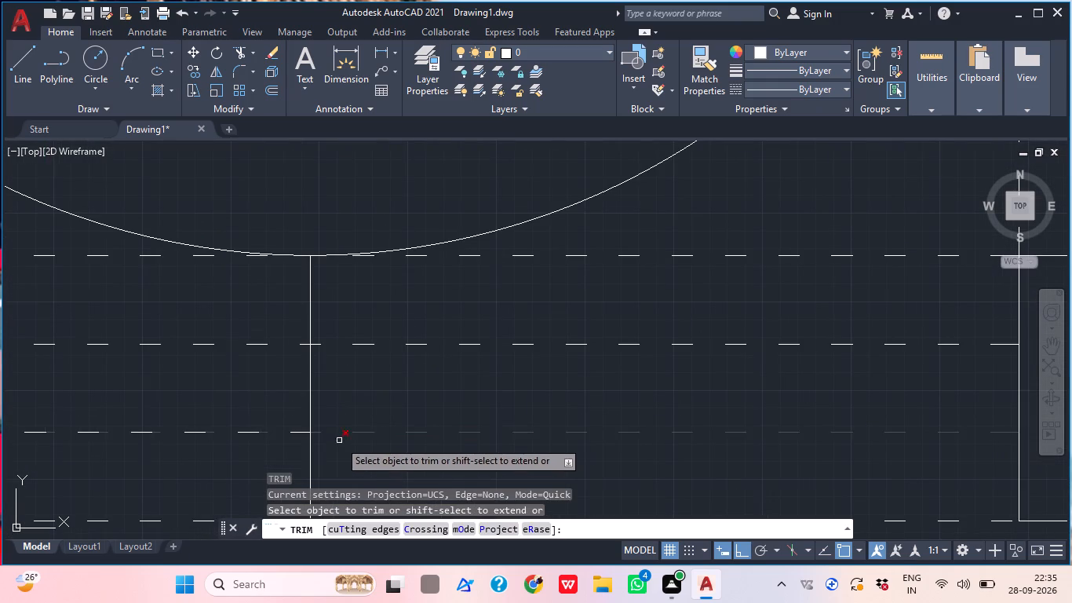
pyautogui.click(337, 443)
pyautogui.click(284, 454)
pyautogui.click(311, 409)
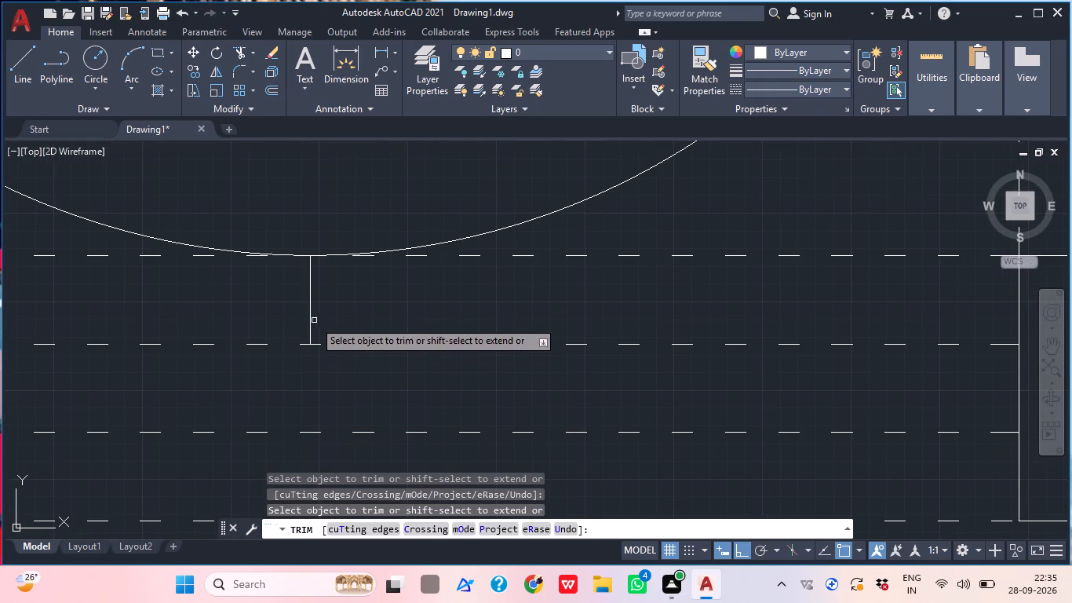
pyautogui.click(314, 320)
pyautogui.click(301, 316)
pyautogui.press('Escape')
pyautogui.scroll(-3, 308, 325)
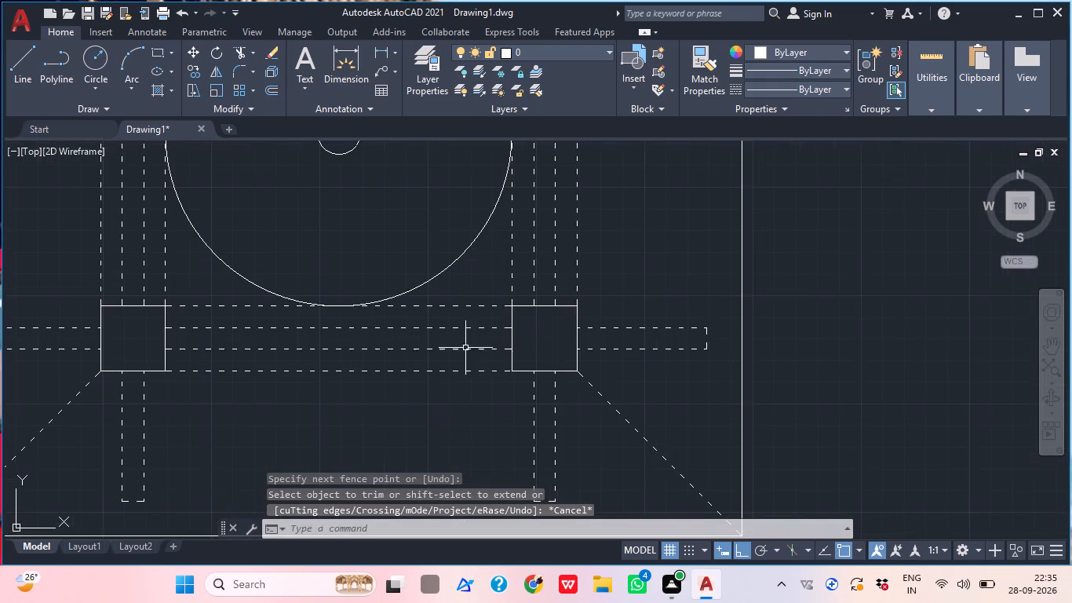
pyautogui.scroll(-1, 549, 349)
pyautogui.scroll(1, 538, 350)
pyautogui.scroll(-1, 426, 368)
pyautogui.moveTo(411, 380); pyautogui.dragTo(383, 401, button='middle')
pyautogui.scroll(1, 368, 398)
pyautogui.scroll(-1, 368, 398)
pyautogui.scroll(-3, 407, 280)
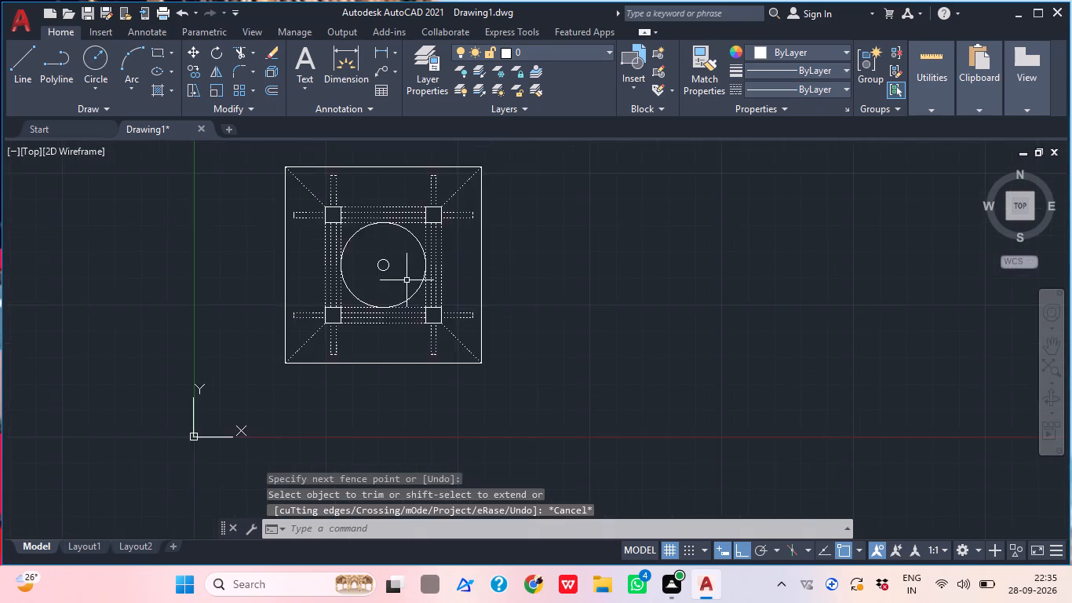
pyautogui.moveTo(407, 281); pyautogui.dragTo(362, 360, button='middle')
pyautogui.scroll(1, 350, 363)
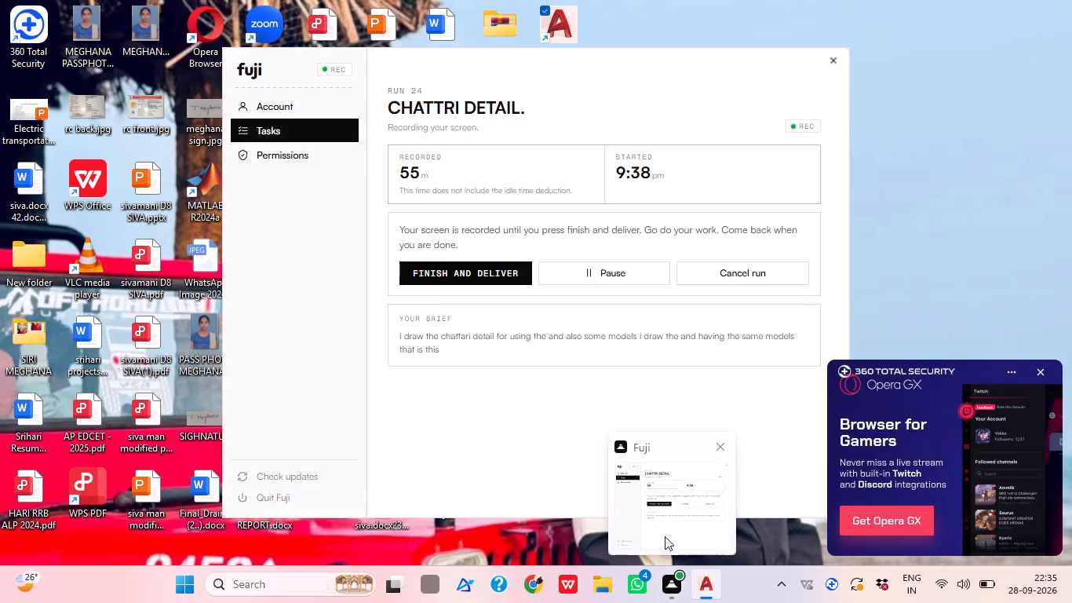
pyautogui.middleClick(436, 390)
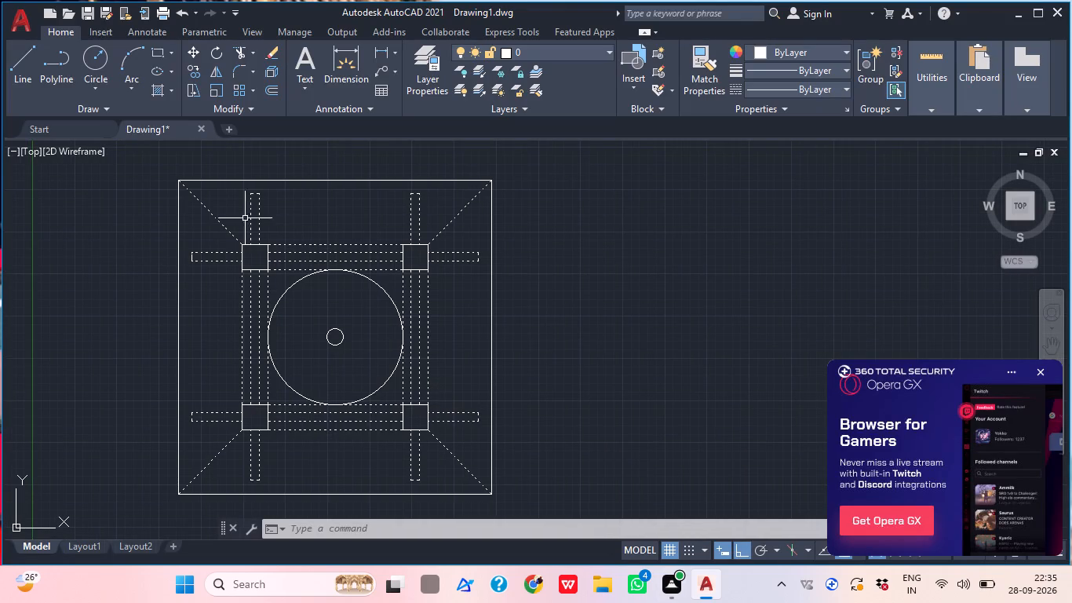
# Change the large central circle's linetype to ACAD_ISO03W100 and deselect it.
pyautogui.click(286, 291)
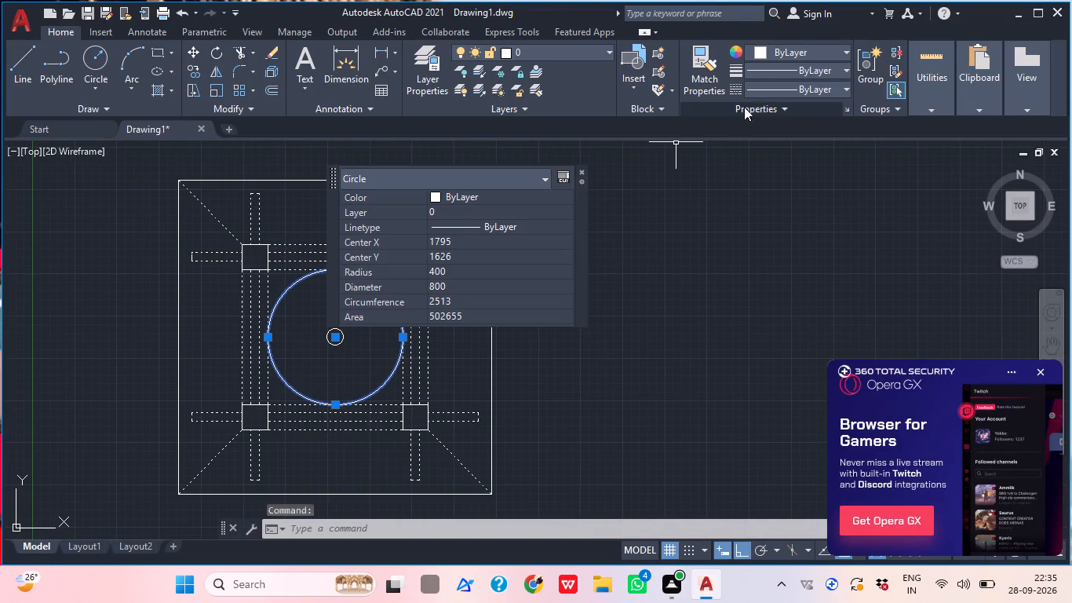
pyautogui.click(820, 86)
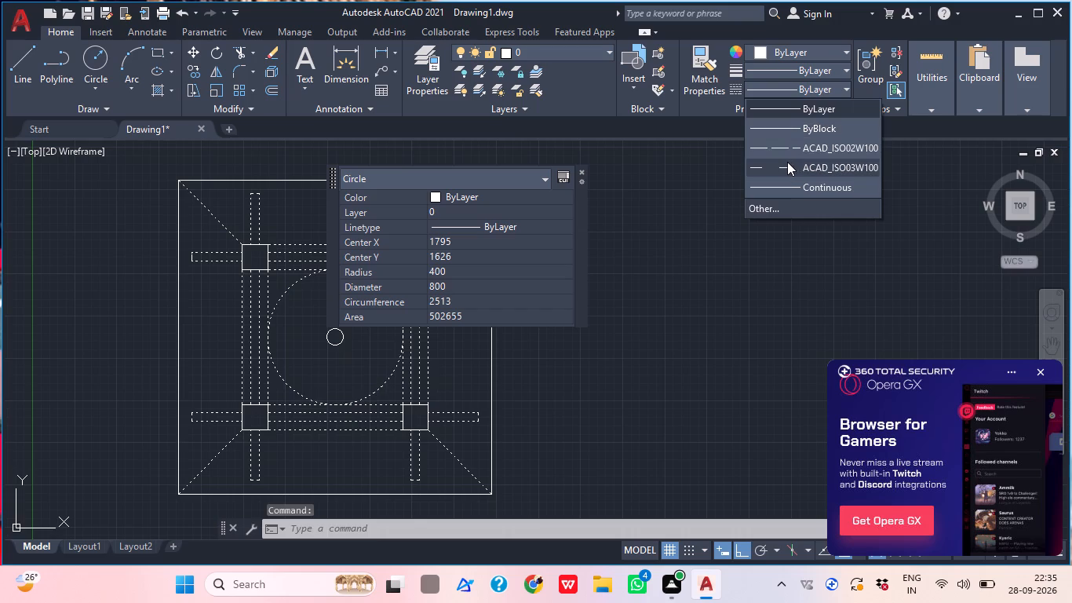
pyautogui.click(786, 163)
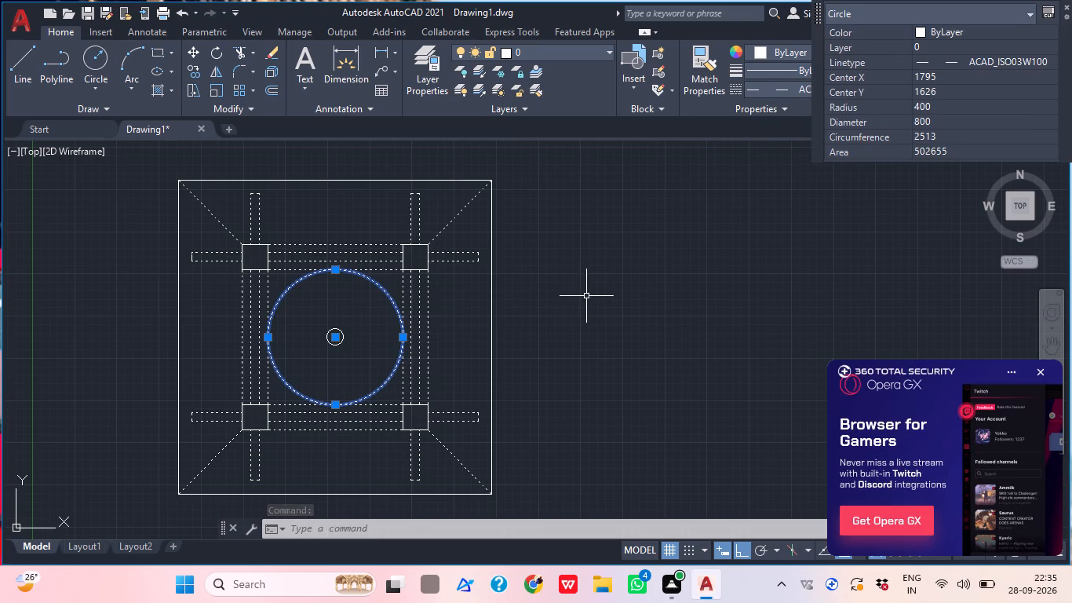
pyautogui.press('Escape')
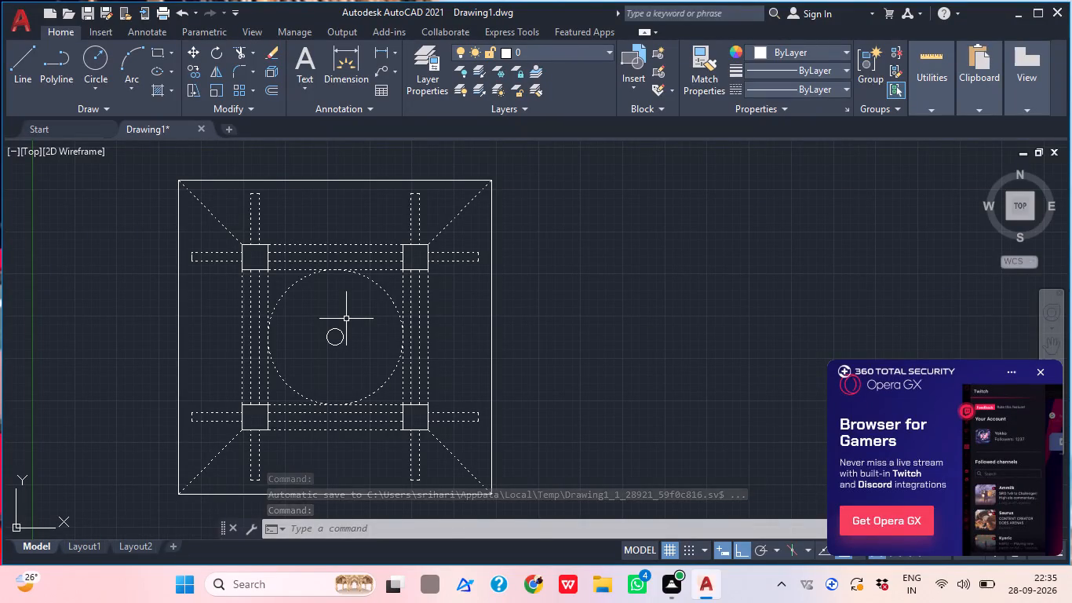
# Dismiss the Opera GX advertisement and close the 360 AppHub window.
pyautogui.moveTo(345, 371); pyautogui.dragTo(302, 400, button='middle')
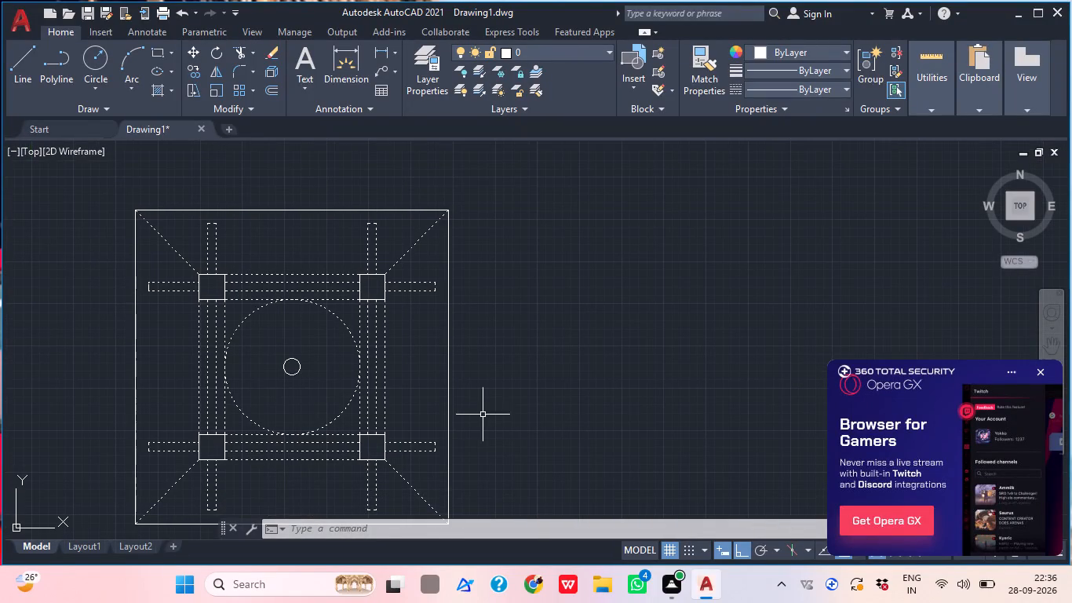
pyautogui.click(1034, 367)
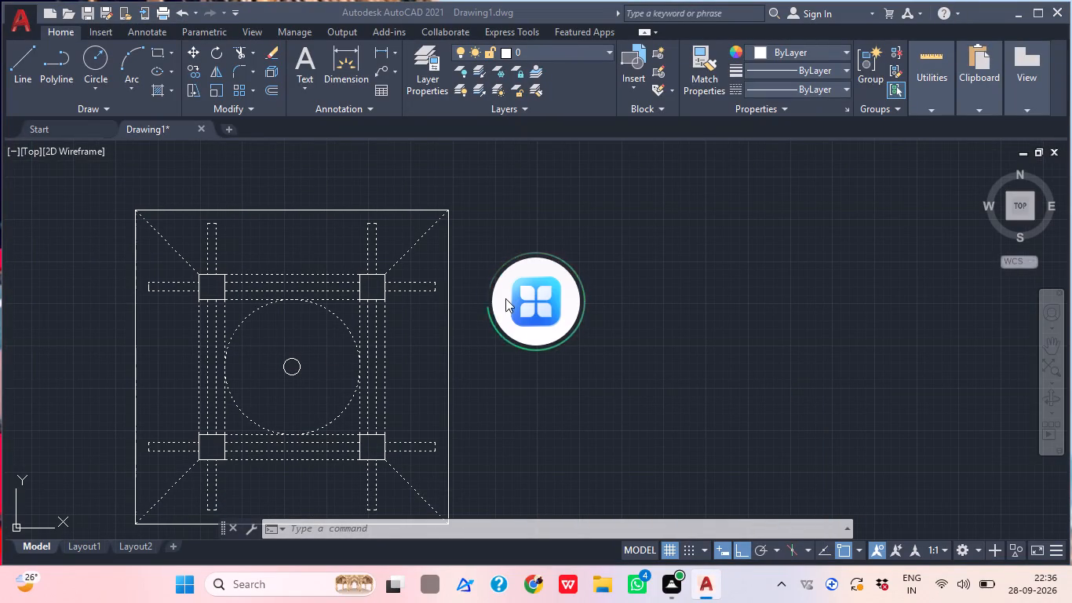
pyautogui.middleClick(299, 349)
pyautogui.moveTo(290, 407); pyautogui.dragTo(320, 386, button='middle')
pyautogui.scroll(-1, 337, 366)
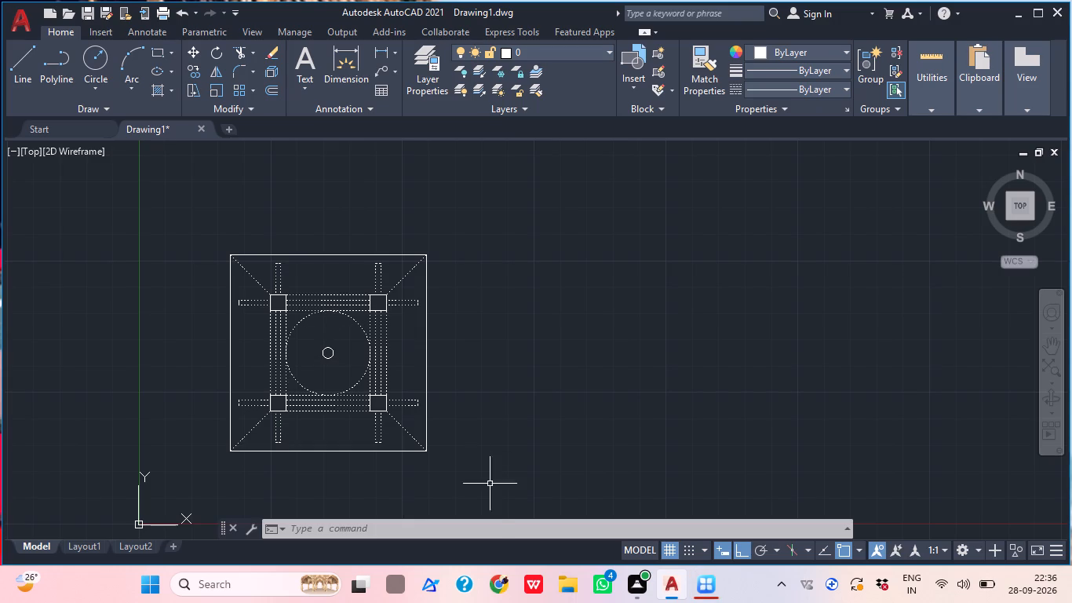
pyautogui.rightClick(702, 587)
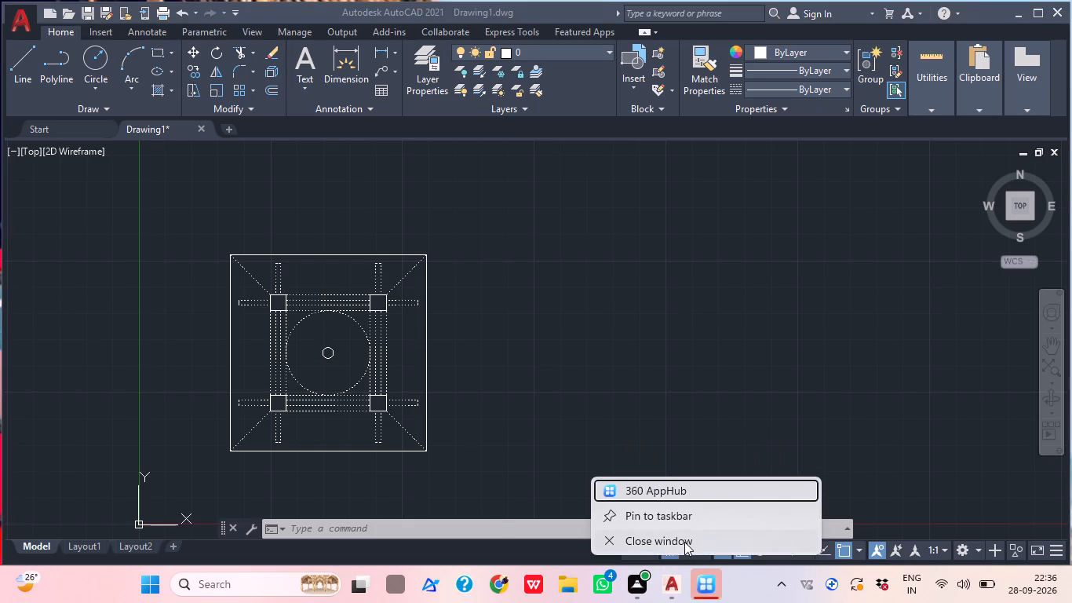
pyautogui.click(684, 542)
# Examine the whole chattri plan: outer square, diagonals, corner blocks, dashed frame bands and the two central circles.
pyautogui.moveTo(271, 378); pyautogui.dragTo(319, 382, button='middle')
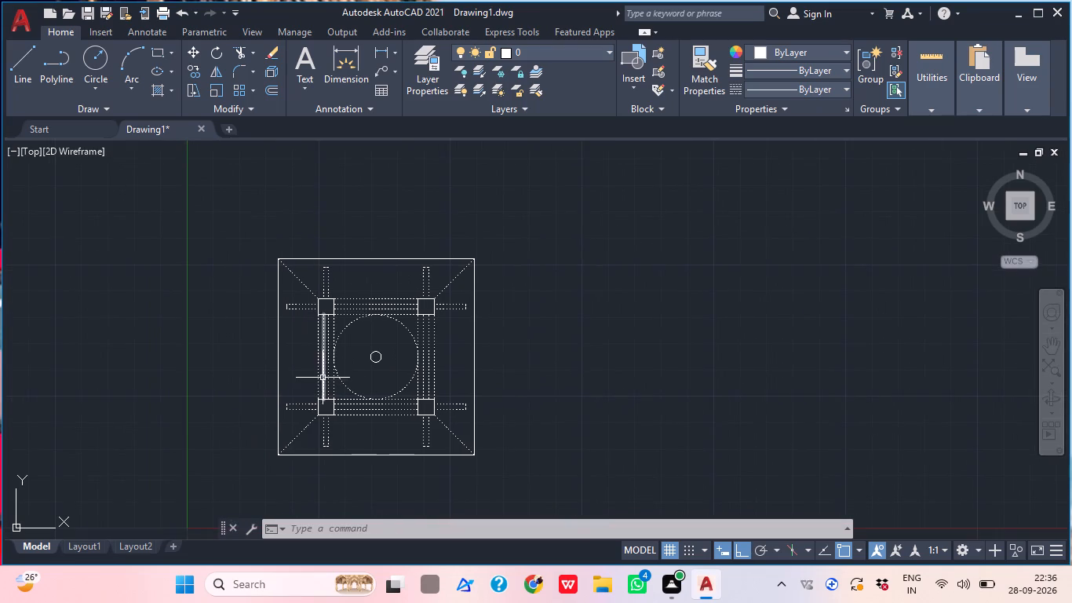
pyautogui.scroll(3, 371, 342)
pyautogui.scroll(-3, 425, 331)
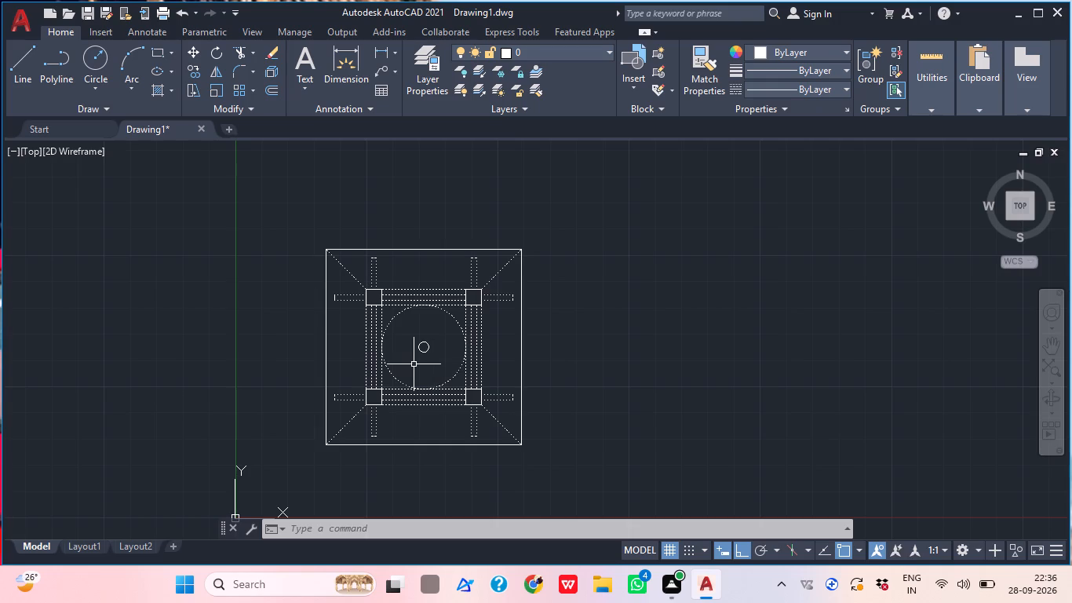
pyautogui.scroll(2, 446, 343)
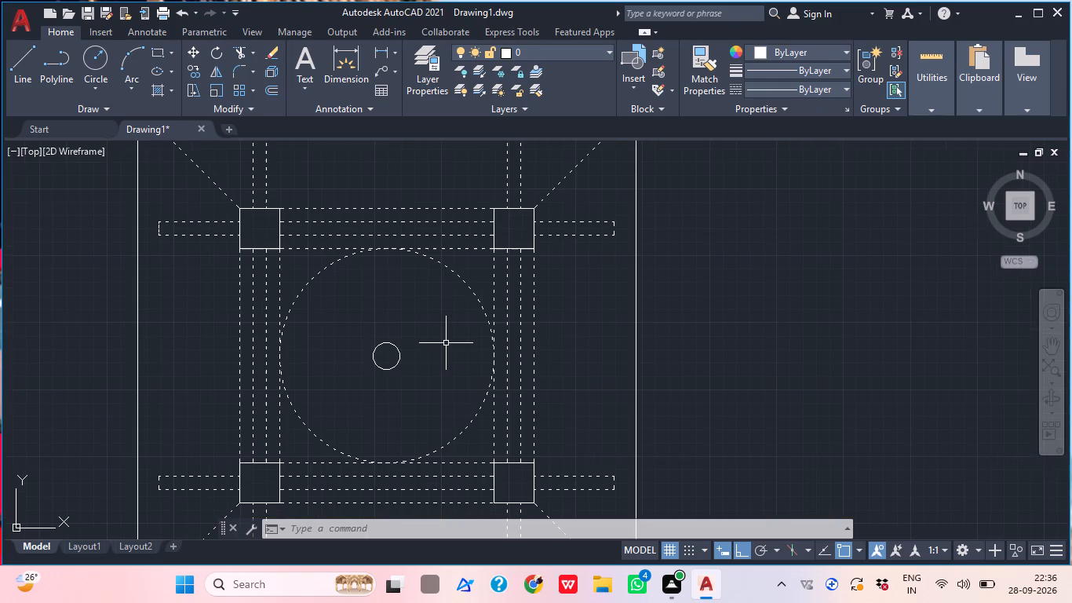
pyautogui.scroll(-2, 446, 343)
pyautogui.moveTo(420, 415); pyautogui.dragTo(427, 399, button='middle')
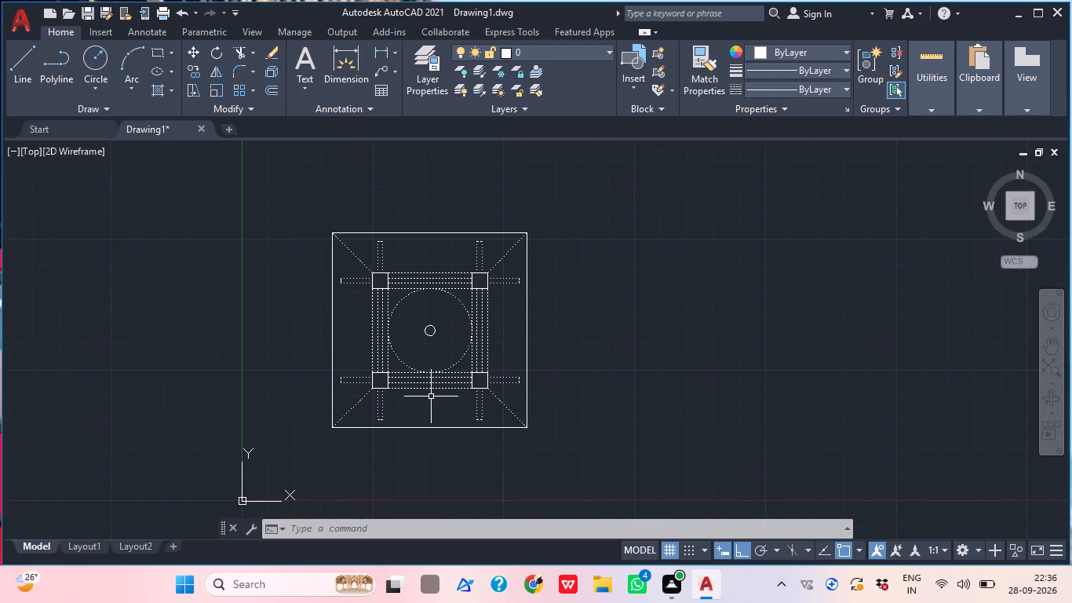
pyautogui.scroll(2, 393, 422)
pyautogui.moveTo(463, 375); pyautogui.dragTo(454, 484, button='middle')
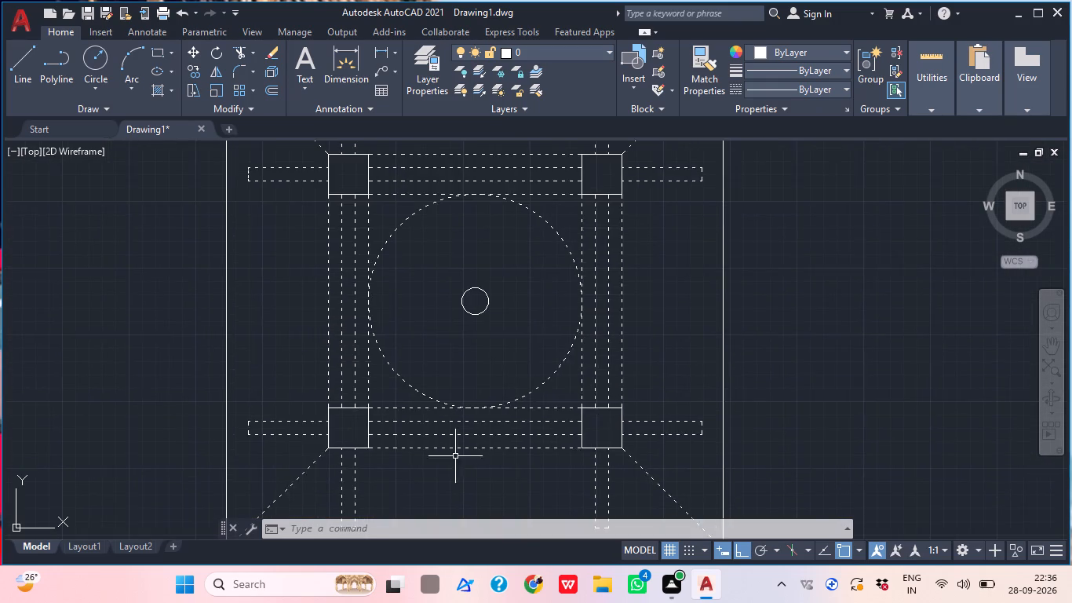
pyautogui.scroll(-1, 510, 353)
pyautogui.moveTo(502, 353); pyautogui.dragTo(485, 378, button='middle')
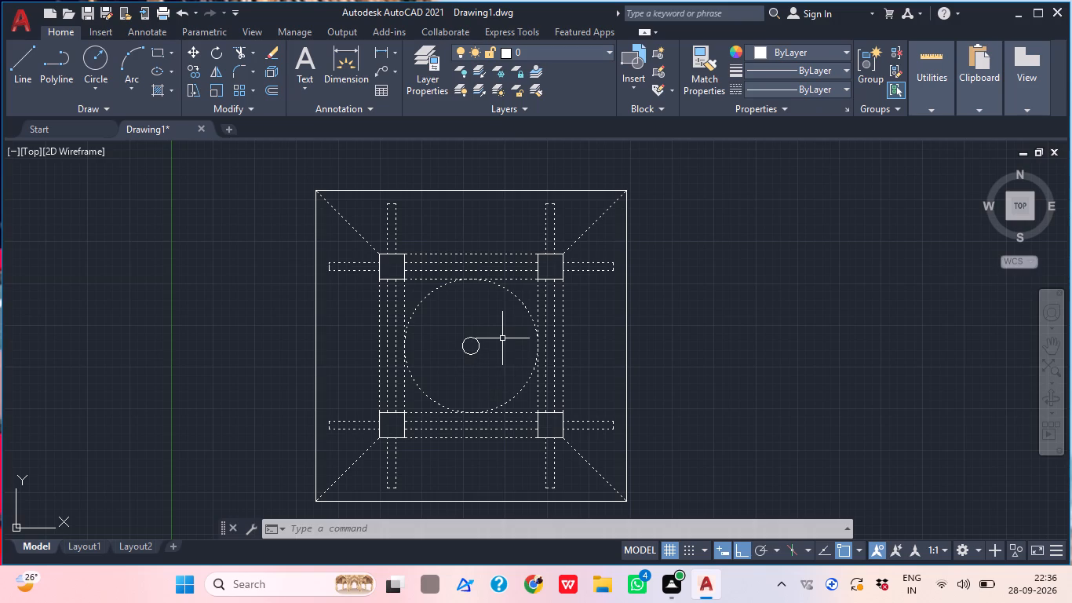
pyautogui.scroll(-1, 481, 356)
pyautogui.moveTo(479, 356); pyautogui.dragTo(434, 345, button='middle')
pyautogui.scroll(1, 443, 345)
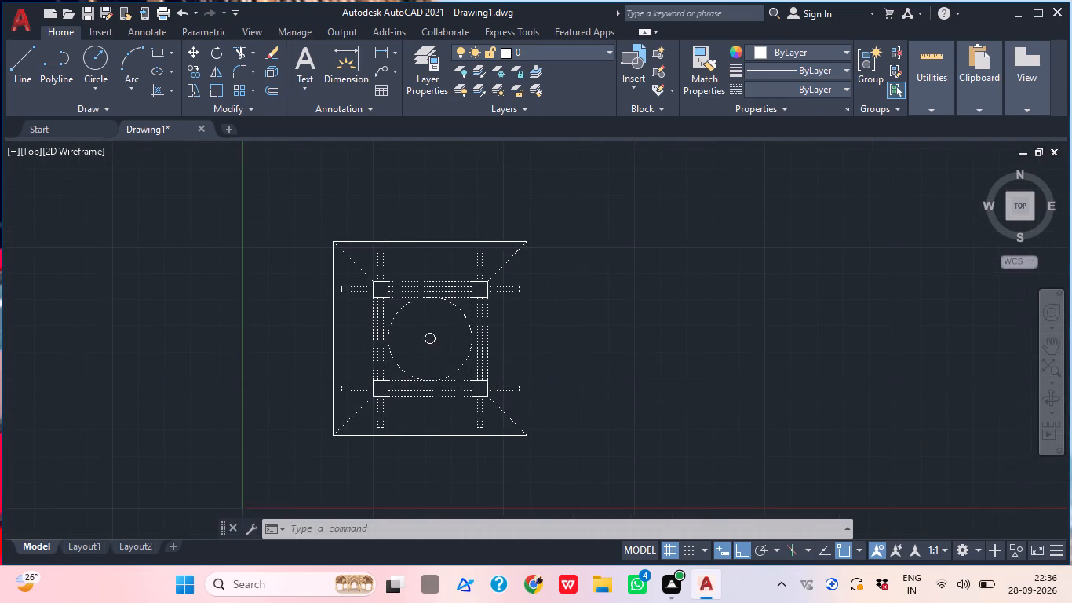
pyautogui.scroll(3, 387, 298)
pyautogui.scroll(-1, 439, 310)
pyautogui.scroll(-1, 527, 365)
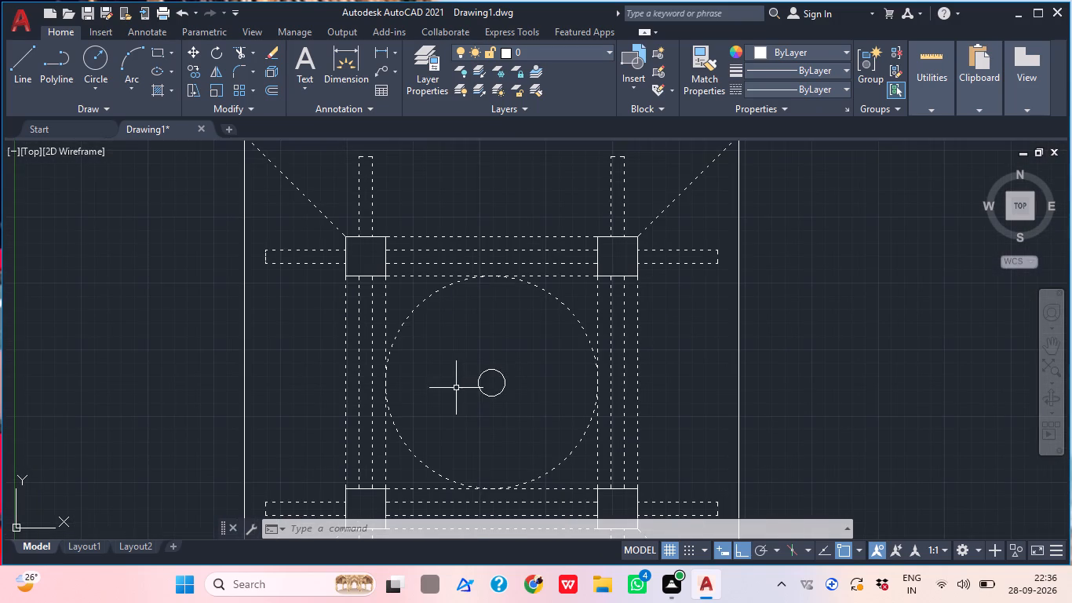
pyautogui.moveTo(501, 418); pyautogui.dragTo(454, 420, button='middle')
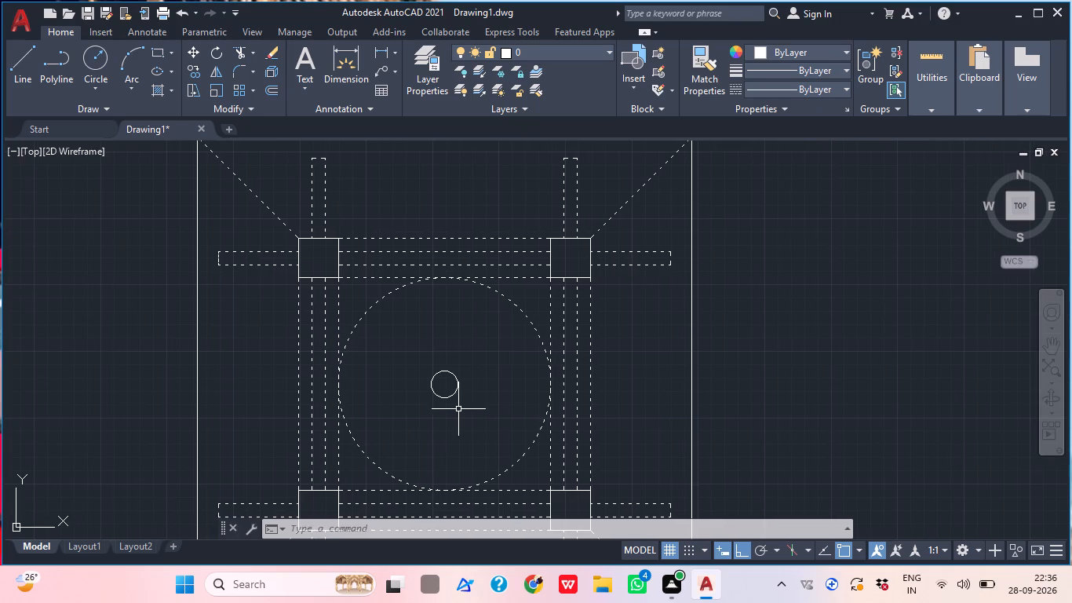
pyautogui.scroll(-2, 477, 386)
pyautogui.moveTo(505, 378); pyautogui.dragTo(487, 379, button='middle')
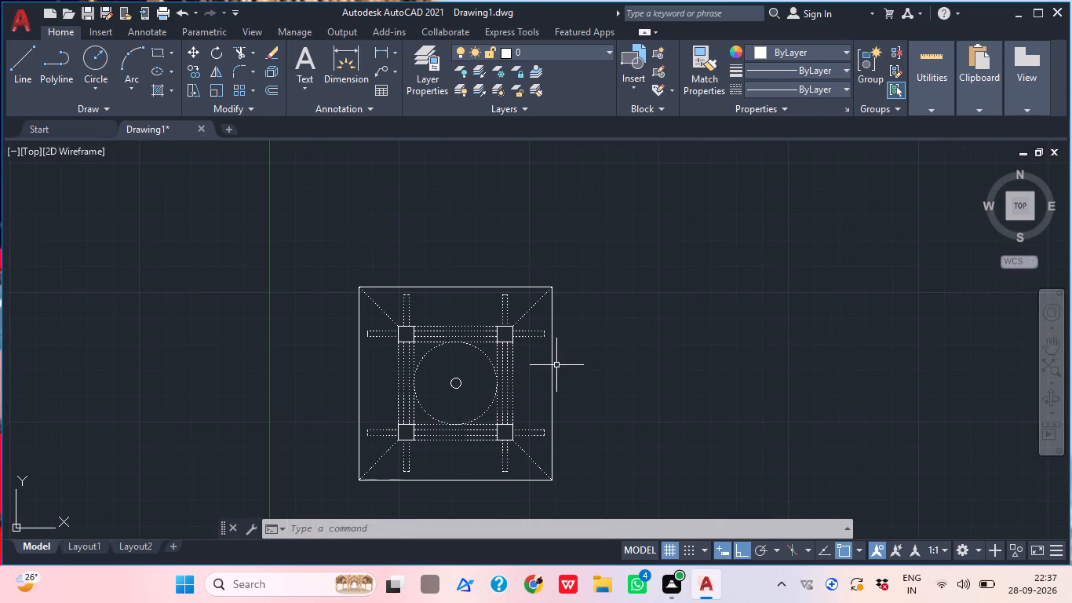
pyautogui.scroll(1, 476, 371)
pyautogui.moveTo(472, 373); pyautogui.dragTo(450, 375, button='middle')
pyautogui.middleClick(436, 375)
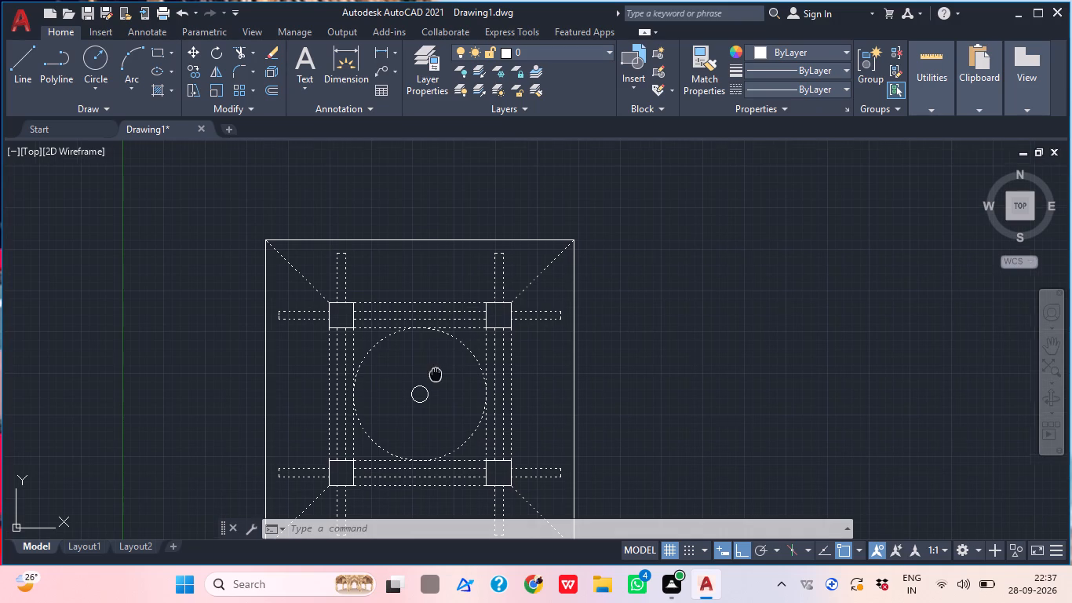
pyautogui.moveTo(430, 366); pyautogui.dragTo(422, 331, button='middle')
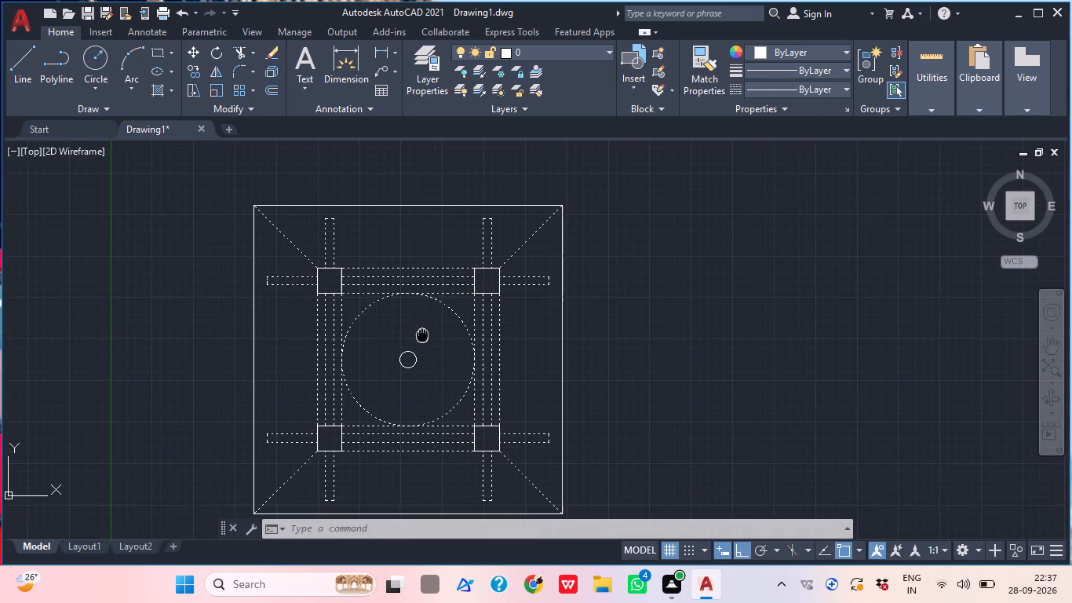
pyautogui.moveTo(422, 331); pyautogui.dragTo(424, 323, button='middle')
pyautogui.moveTo(440, 363); pyautogui.dragTo(432, 349, button='middle')
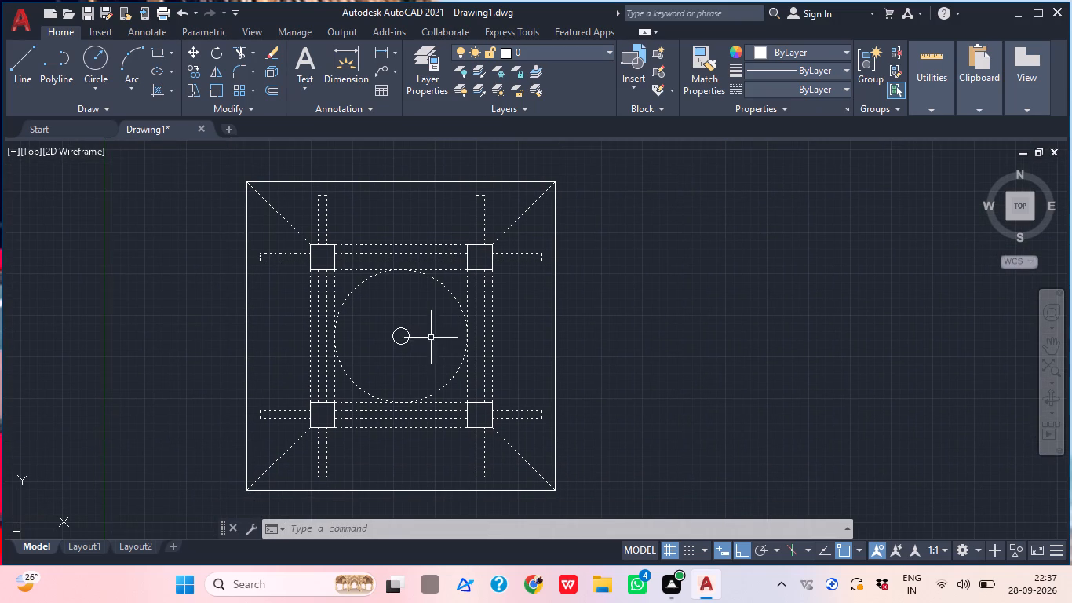
pyautogui.scroll(-1, 385, 306)
pyautogui.moveTo(385, 306); pyautogui.dragTo(390, 345, button='middle')
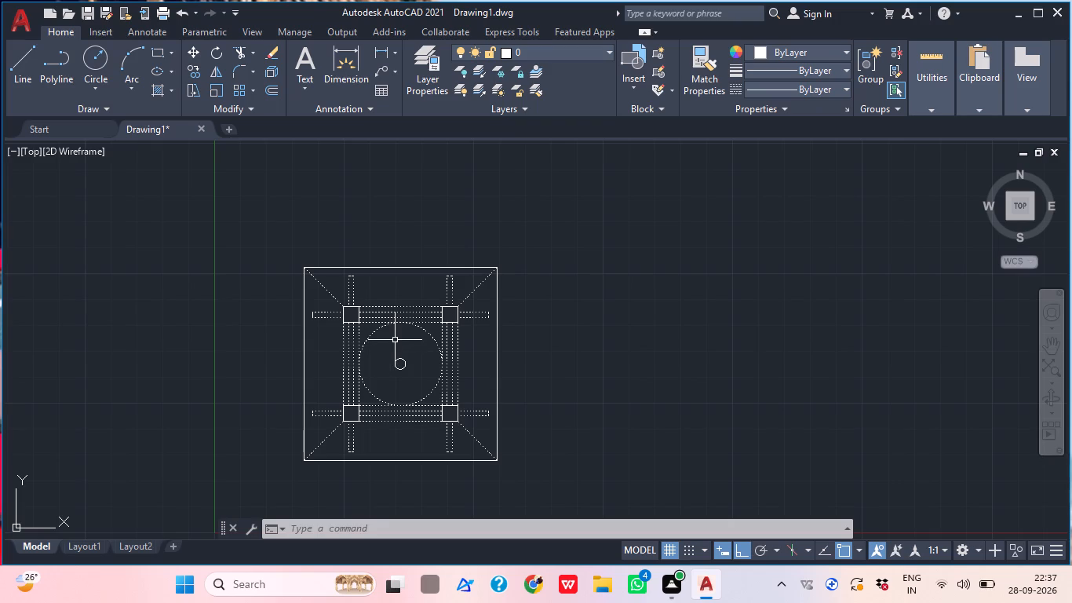
pyautogui.moveTo(395, 340); pyautogui.dragTo(489, 304, button='middle')
pyautogui.scroll(1, 505, 299)
pyautogui.moveTo(503, 308); pyautogui.dragTo(480, 345, button='middle')
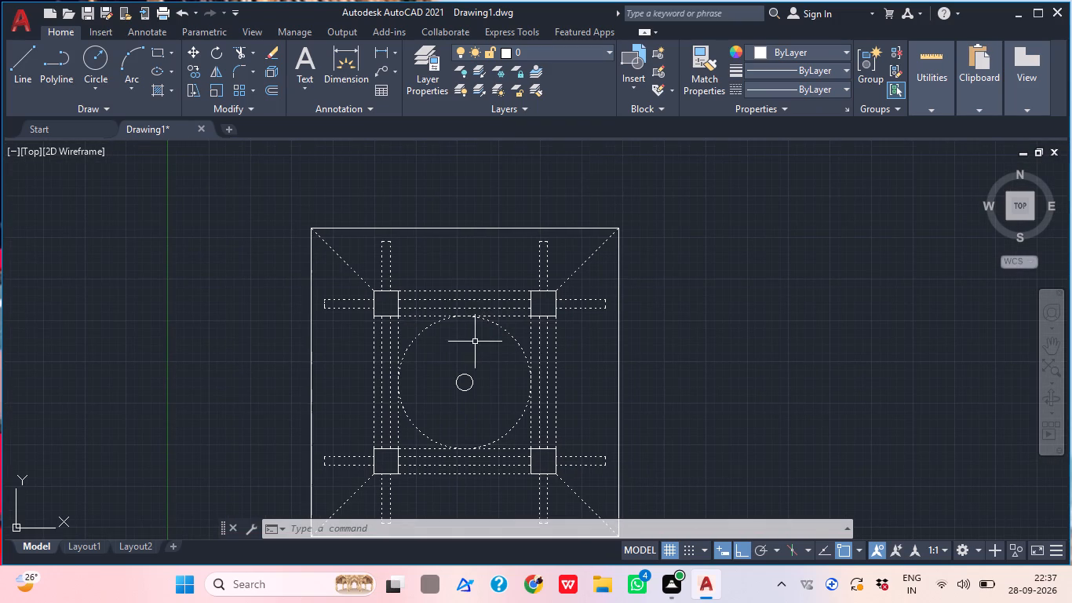
pyautogui.scroll(-1, 538, 283)
pyautogui.moveTo(639, 295); pyautogui.dragTo(461, 335, button='middle')
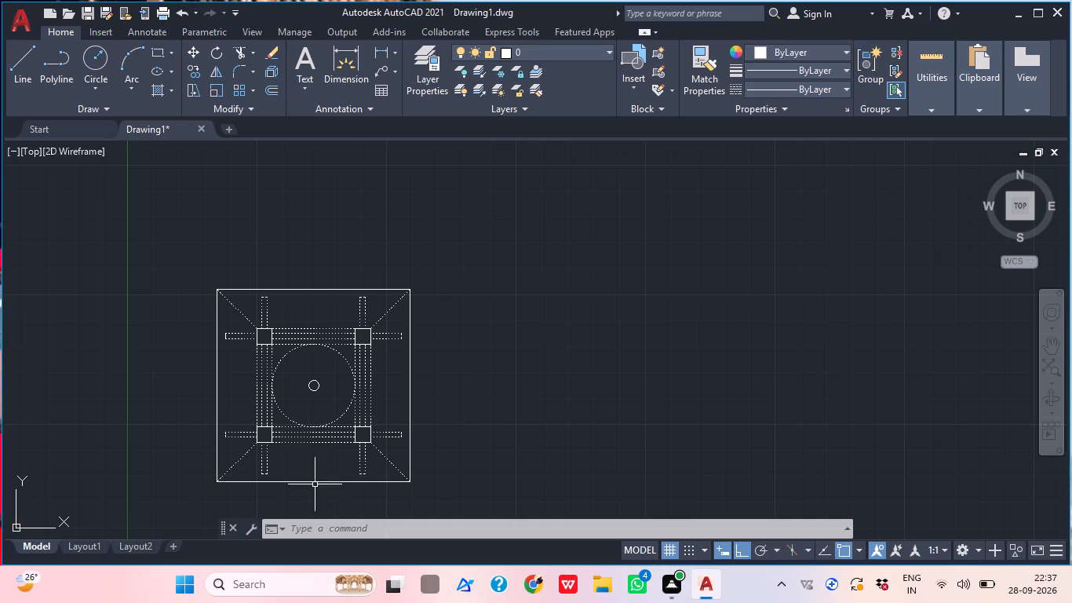
pyautogui.moveTo(327, 457); pyautogui.dragTo(403, 408, button='middle')
pyautogui.moveTo(479, 395); pyautogui.dragTo(447, 436, button='middle')
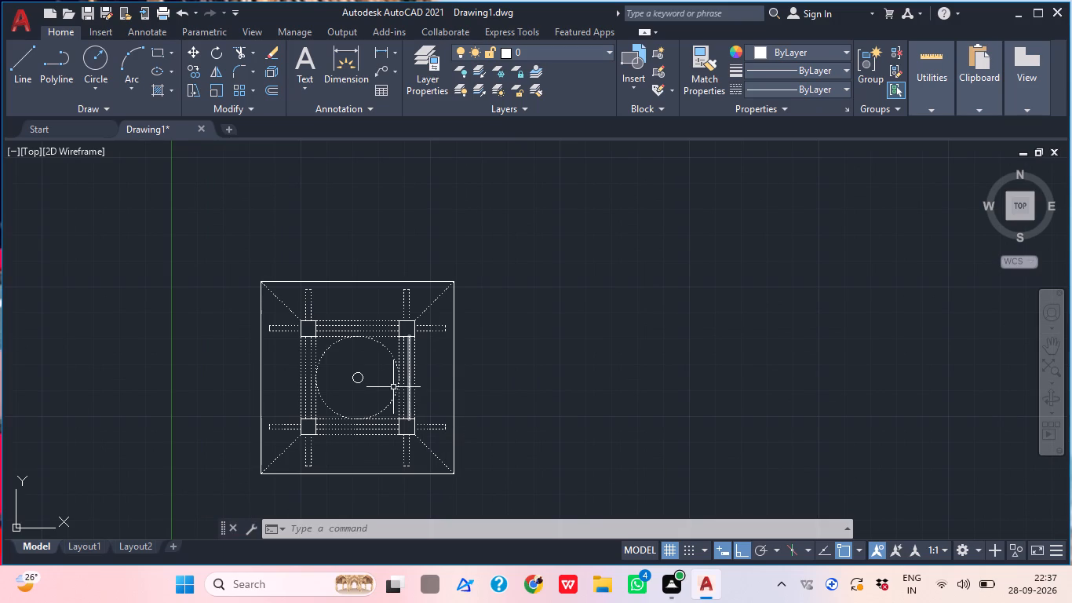
pyautogui.scroll(2, 340, 369)
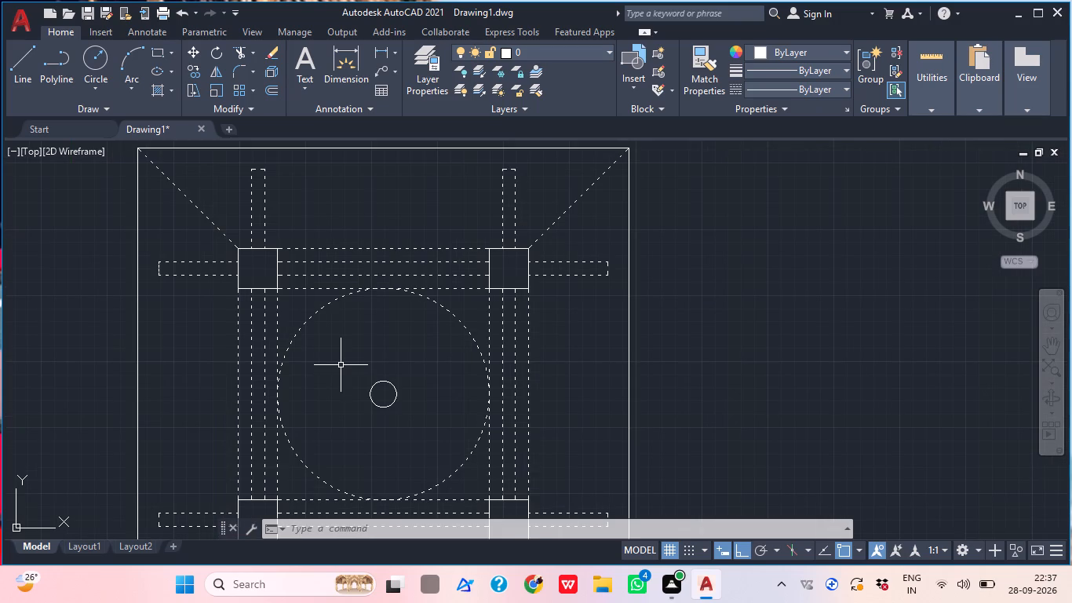
pyautogui.scroll(-1, 407, 341)
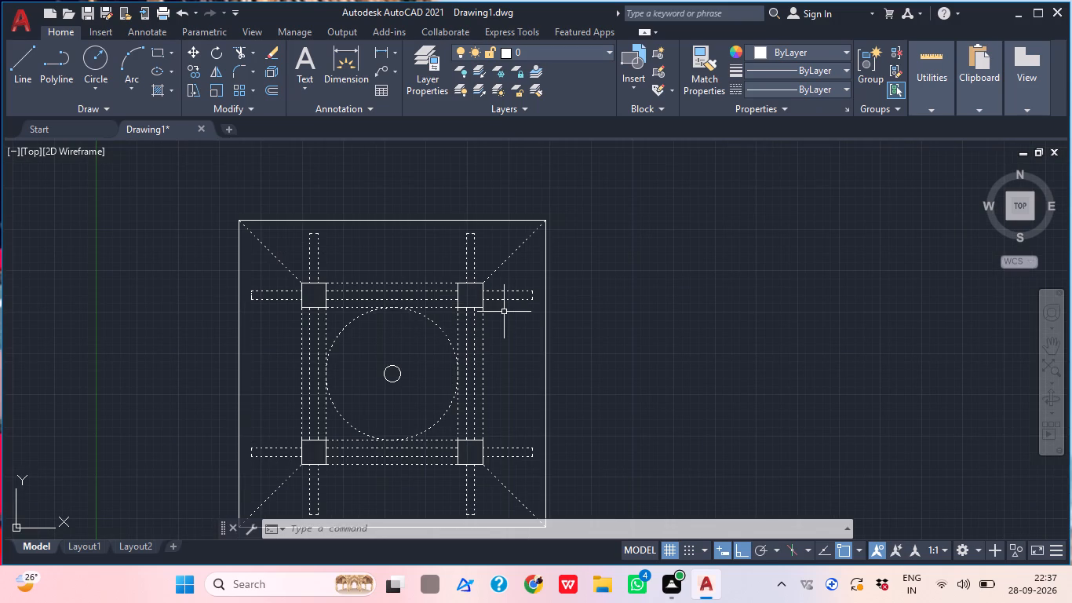
pyautogui.moveTo(500, 346); pyautogui.dragTo(490, 364, button='middle')
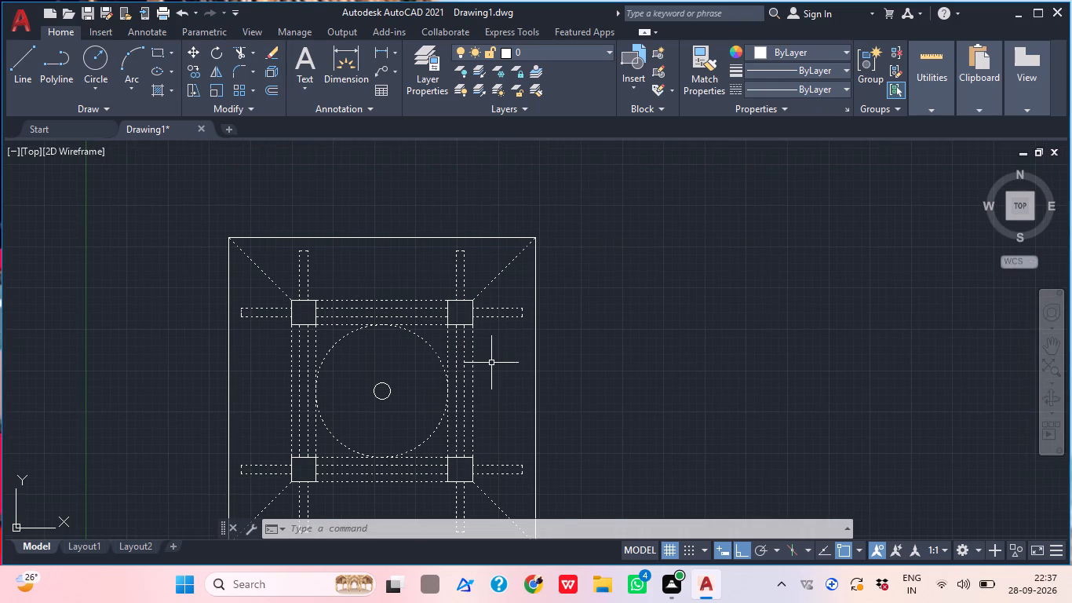
pyautogui.scroll(-1, 491, 363)
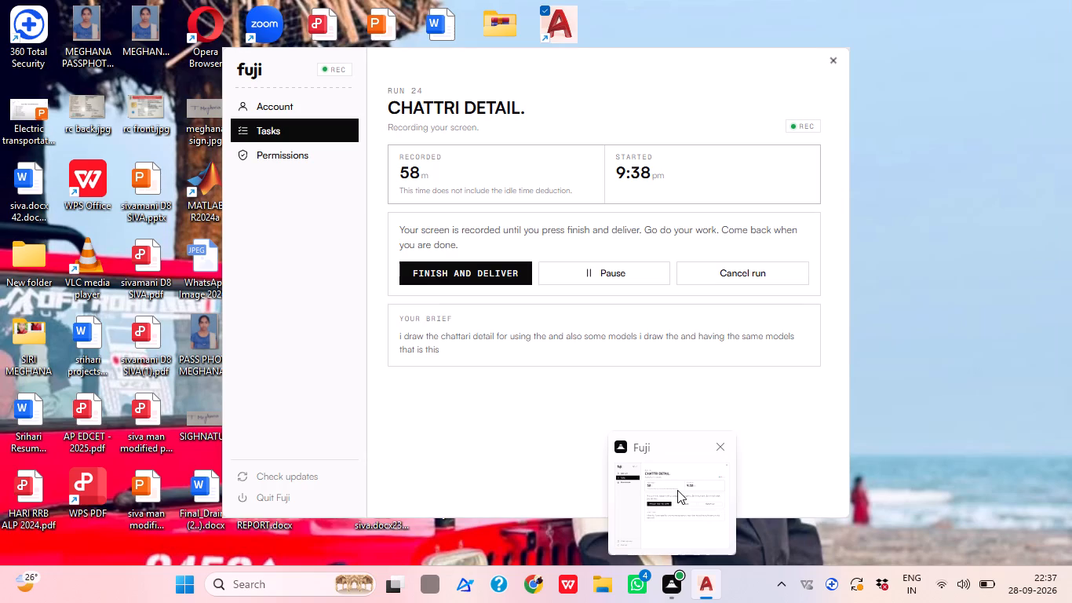
pyautogui.scroll(-1, 421, 409)
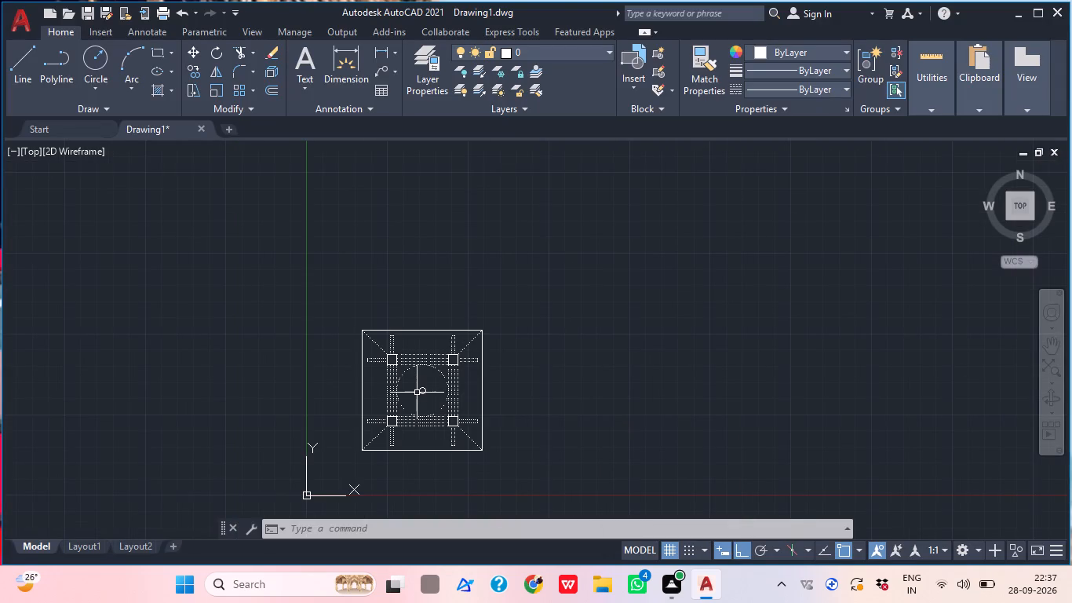
# Add a horizontal linear dimension at mid-height from the outer square's left edge to the dashed frame's outermost left line.
pyautogui.scroll(1, 417, 391)
pyautogui.moveTo(417, 391); pyautogui.dragTo(457, 365, button='middle')
pyautogui.scroll(1, 418, 371)
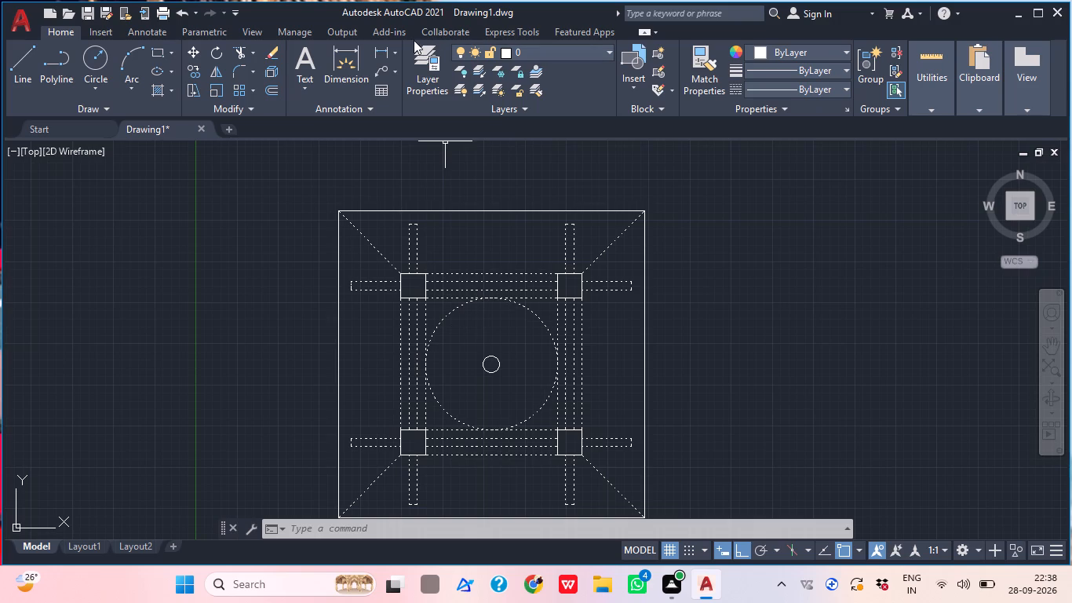
pyautogui.click(377, 45)
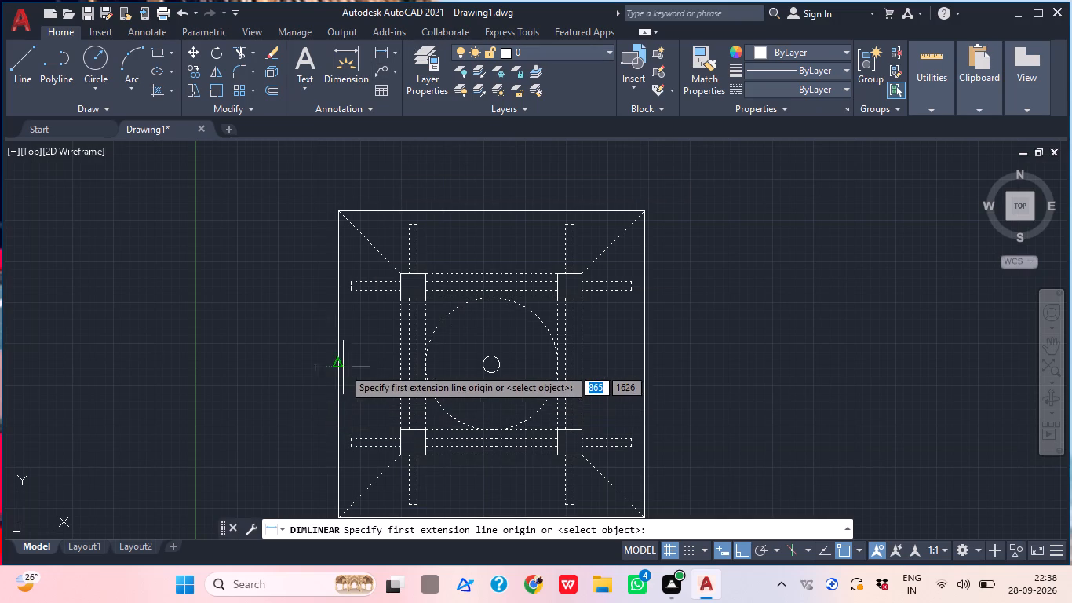
pyautogui.click(334, 364)
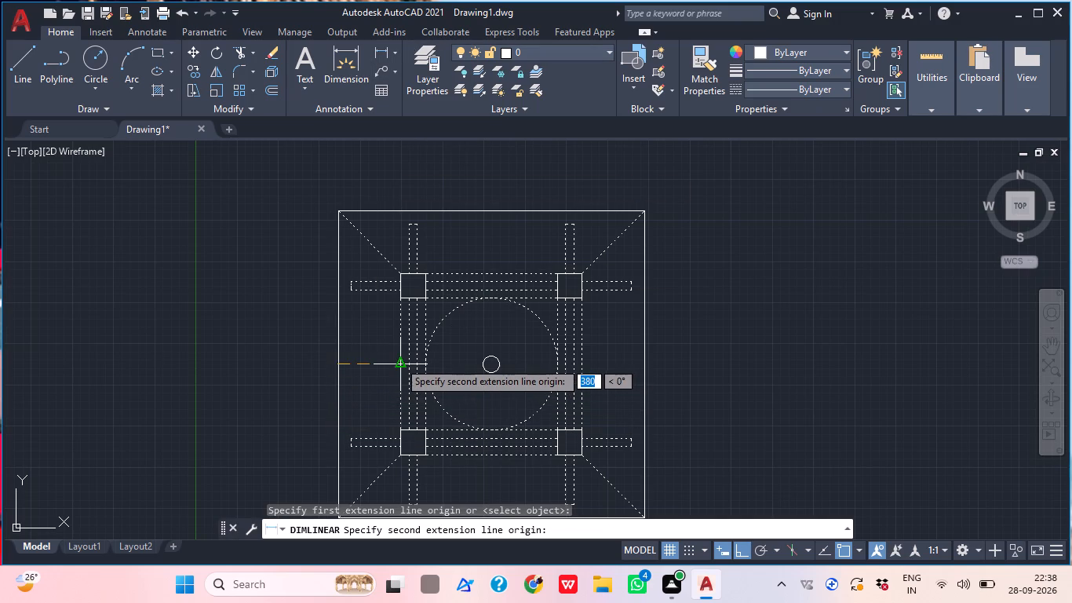
pyautogui.click(399, 361)
pyautogui.click(392, 353)
pyautogui.scroll(2, 366, 357)
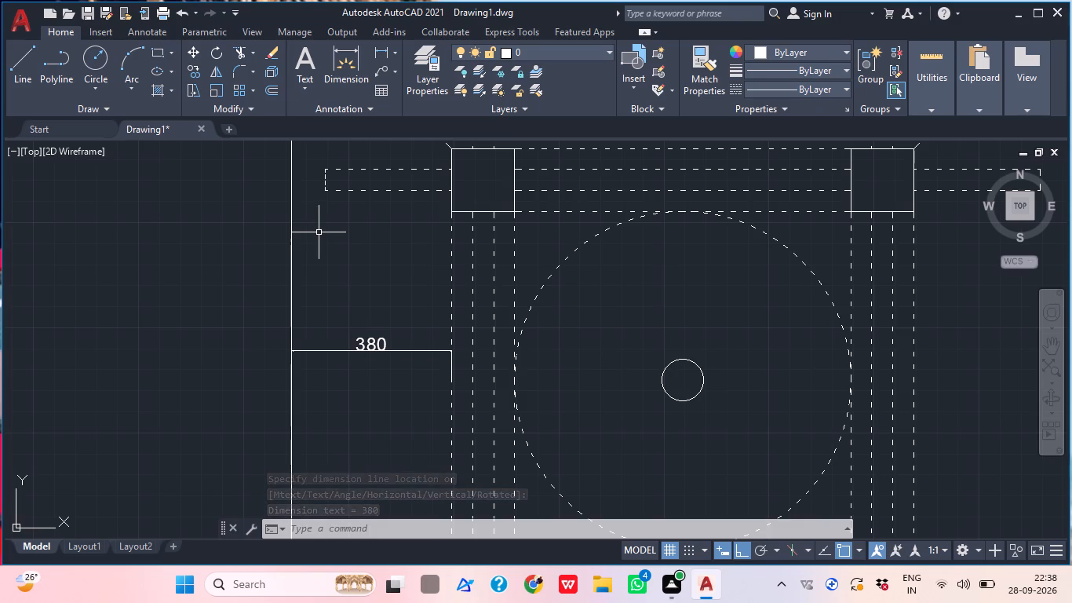
# Undo the horizontal dimension between the outer square's left edge and the dashed frame.
pyautogui.hotkey('ctrl', 'z')
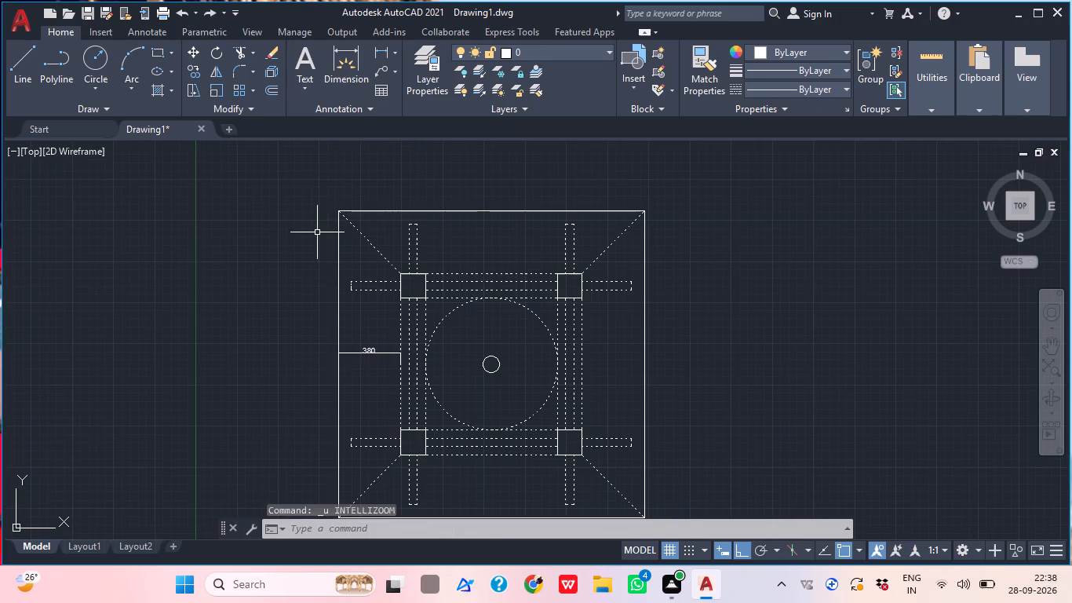
pyautogui.hotkey('ctrl', 'z')
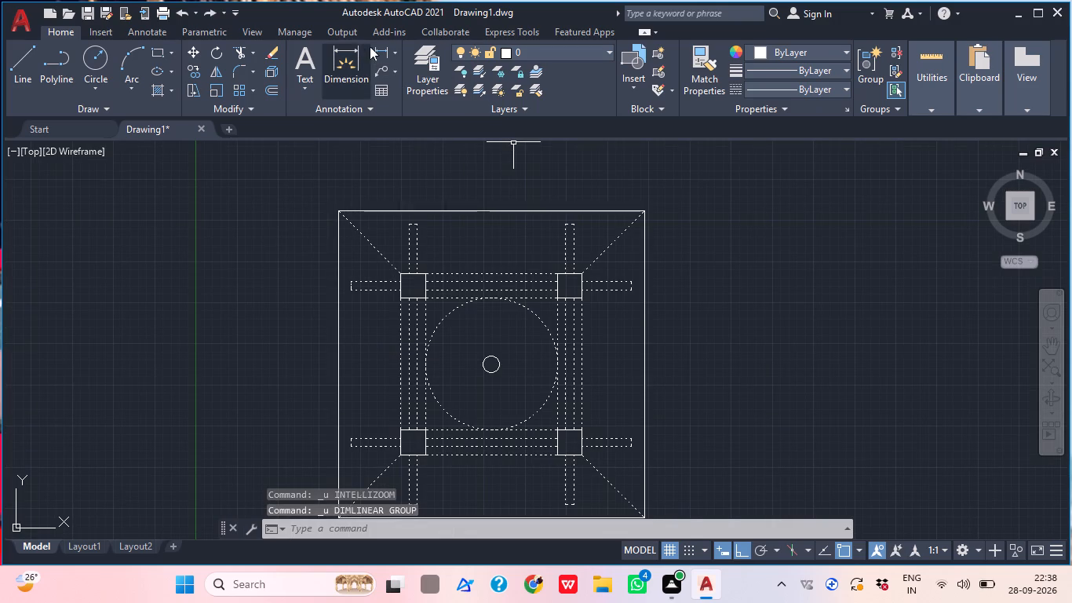
# Add a horizontal linear dimension just below the upper-left dashed side extension, from its free end to the corner block's left edge.
pyautogui.click(385, 50)
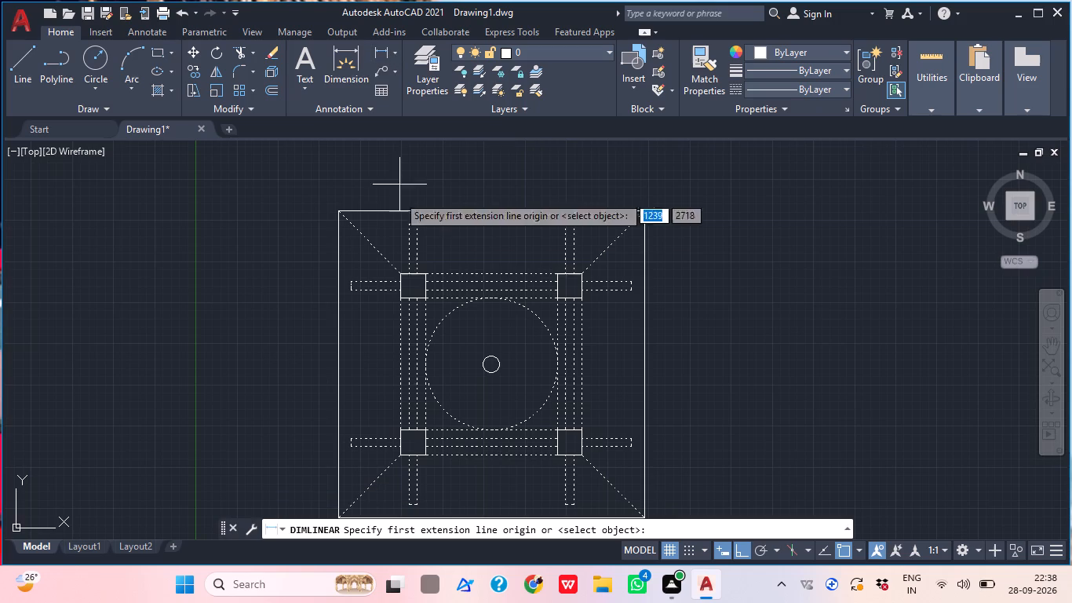
pyautogui.scroll(4, 366, 309)
pyautogui.moveTo(293, 237); pyautogui.dragTo(248, 340, button='middle')
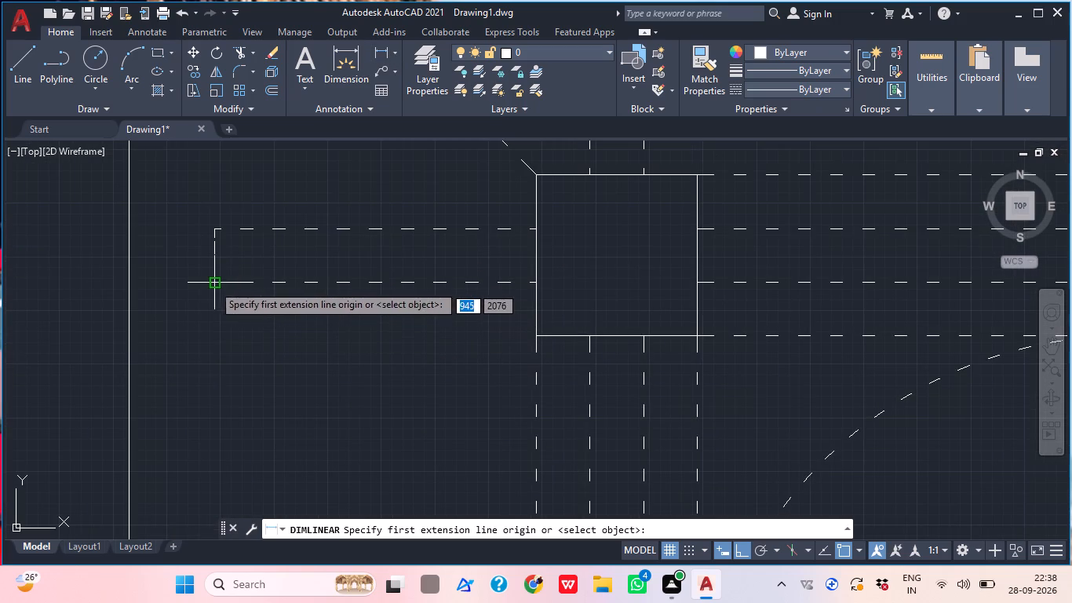
pyautogui.click(210, 284)
pyautogui.click(532, 283)
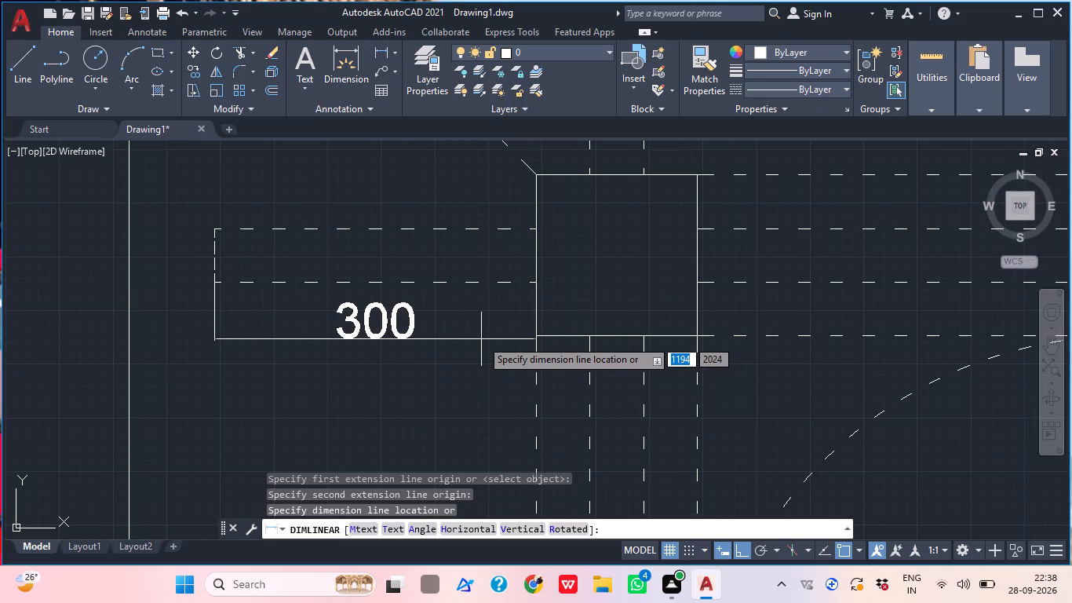
pyautogui.scroll(-2, 476, 345)
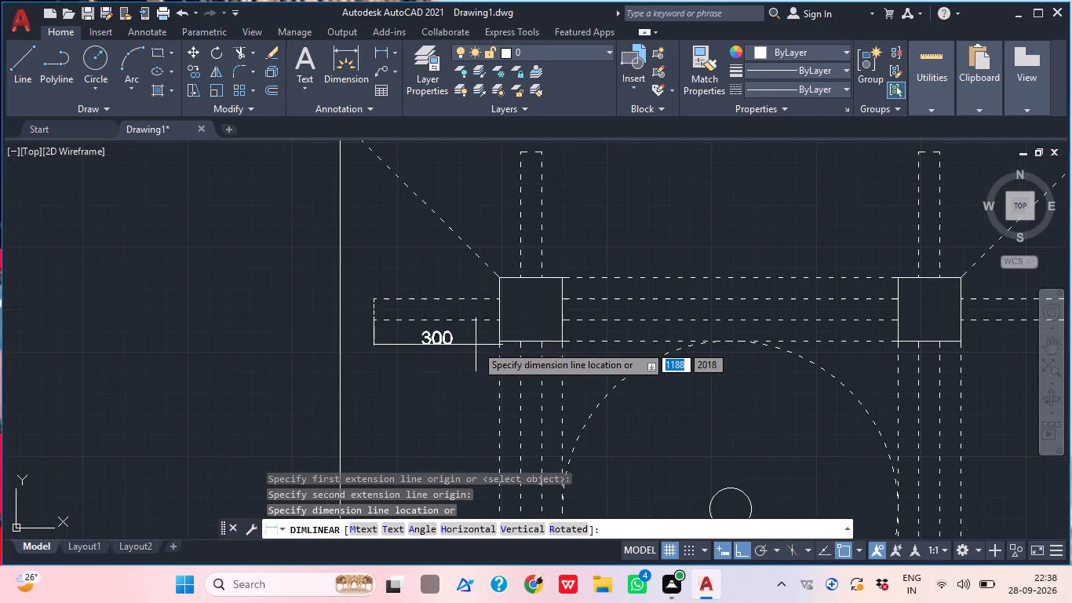
pyautogui.moveTo(463, 364); pyautogui.dragTo(458, 196, button='middle')
pyautogui.scroll(-1, 465, 280)
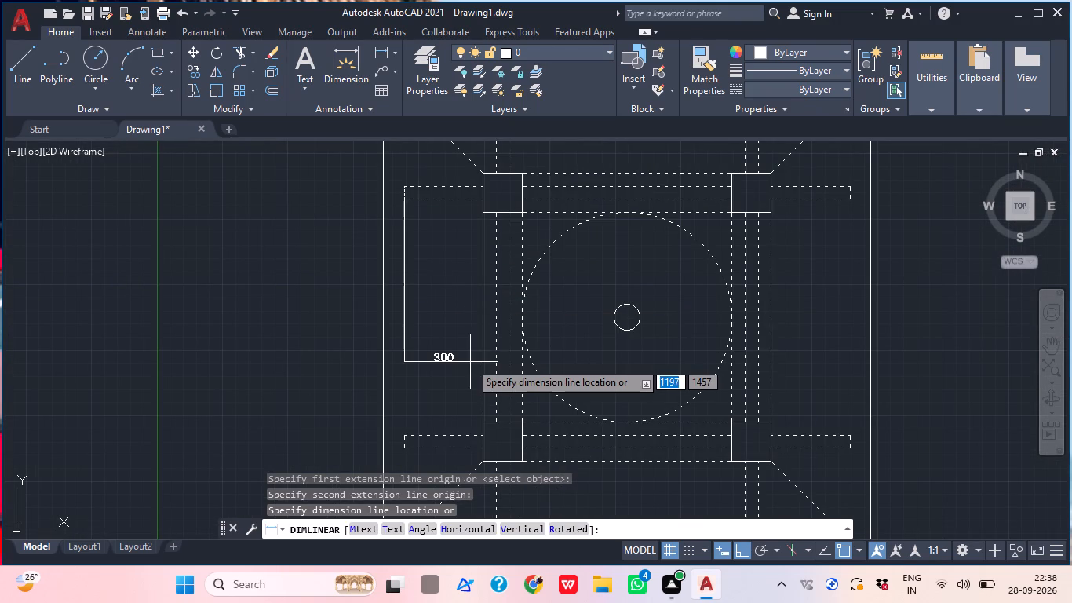
pyautogui.scroll(2, 461, 212)
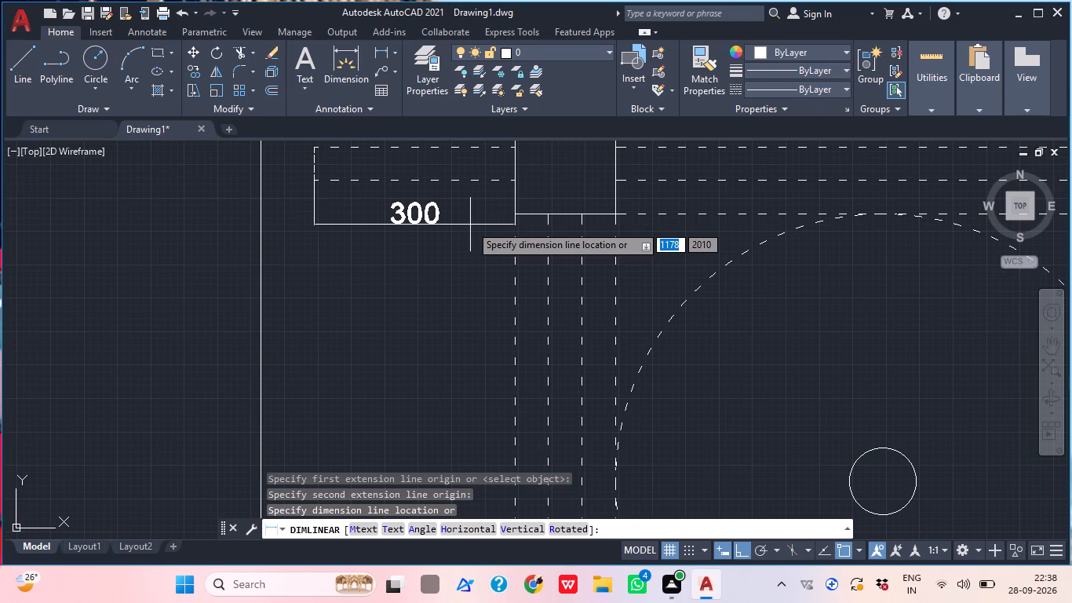
pyautogui.click(470, 225)
pyautogui.scroll(-3, 470, 225)
pyautogui.moveTo(503, 269); pyautogui.dragTo(432, 305, button='middle')
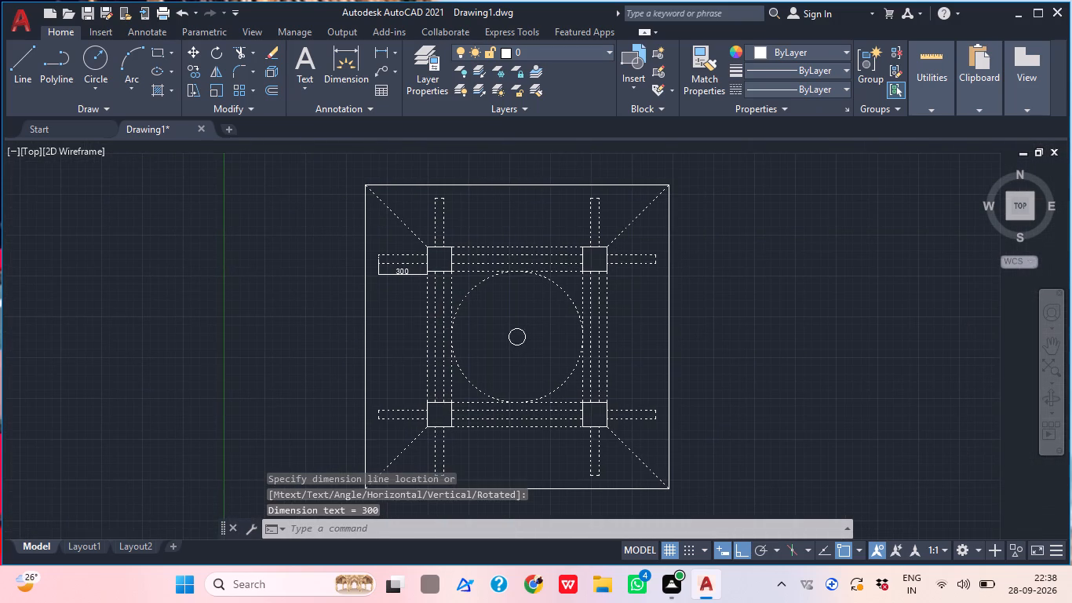
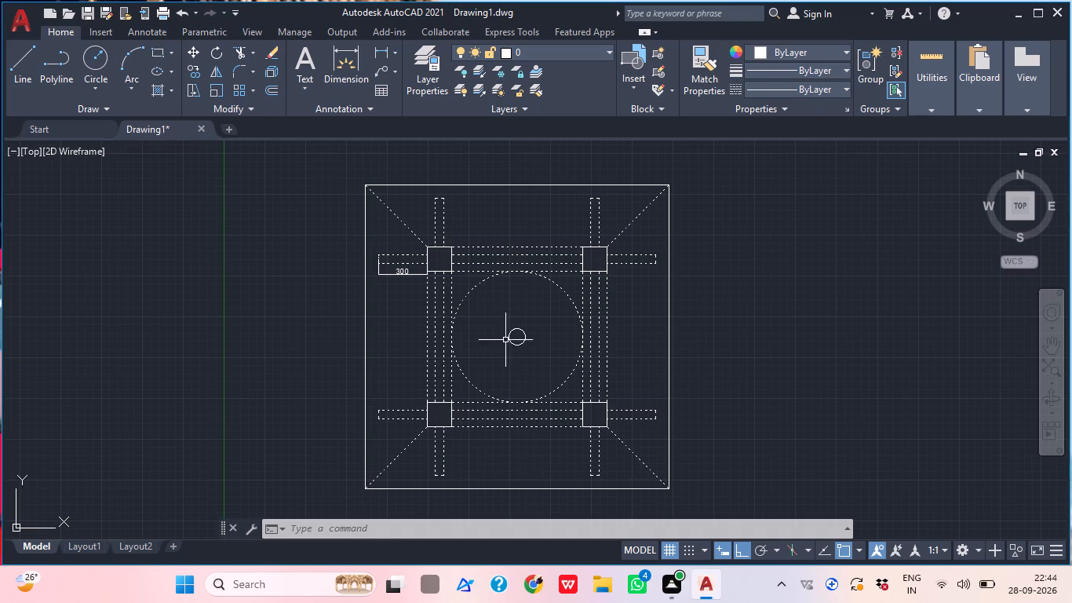
# Add a vertical linear dimension across the end of the lower-left dashed bar, placed outside the outer square.
pyautogui.moveTo(466, 324); pyautogui.dragTo(439, 330, button='middle')
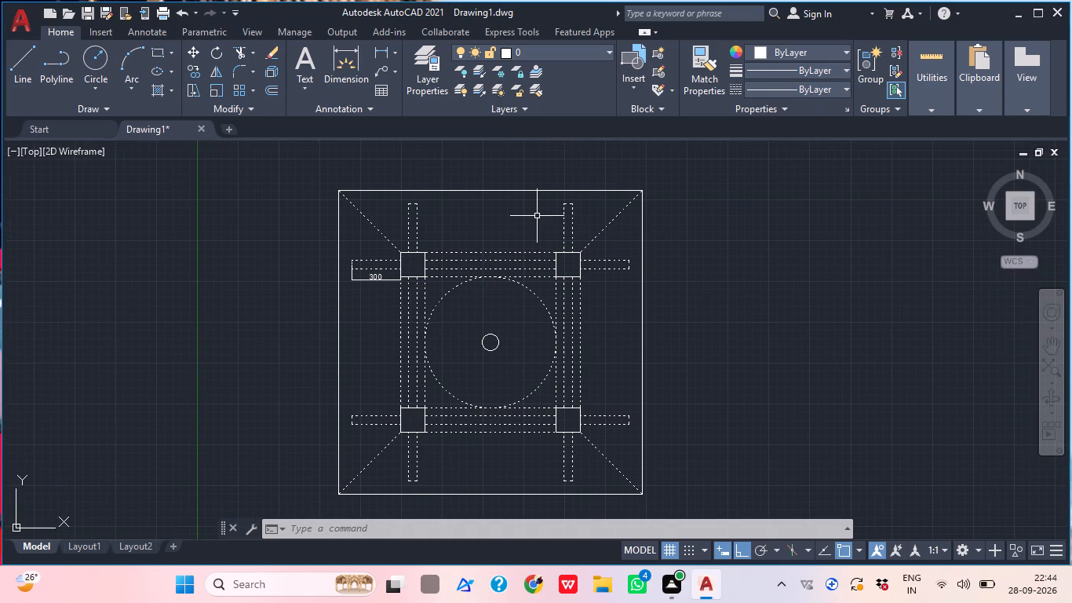
pyautogui.click(376, 53)
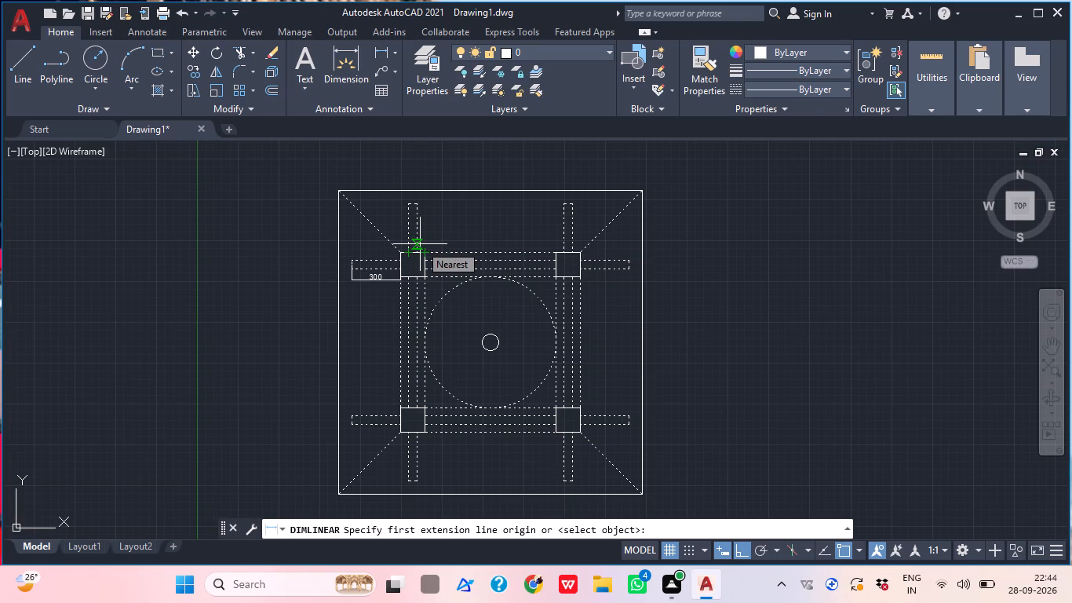
pyautogui.moveTo(396, 348); pyautogui.dragTo(396, 327, button='middle')
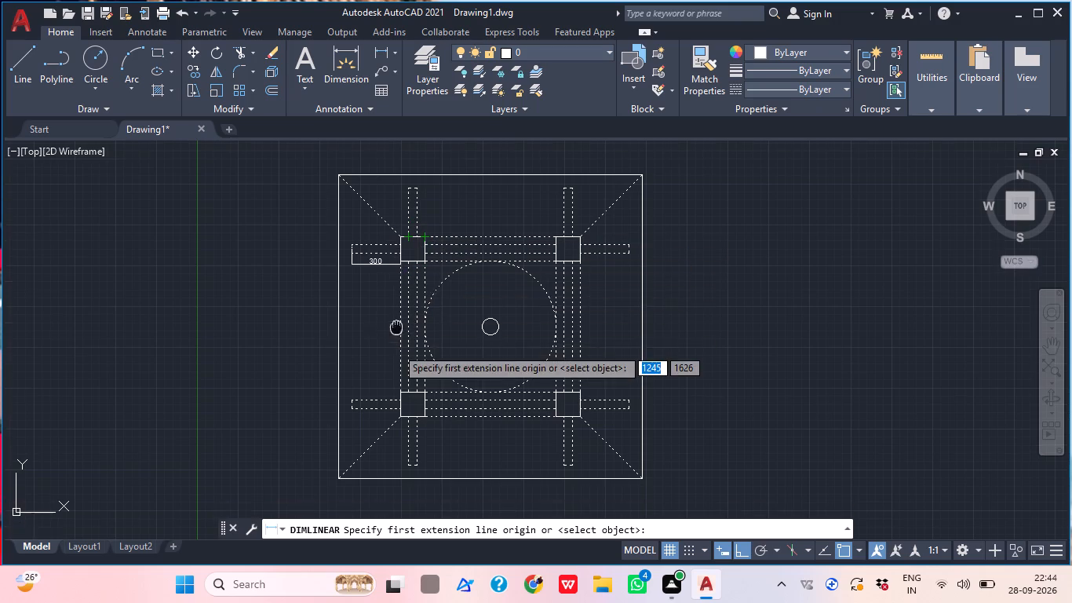
pyautogui.moveTo(396, 327); pyautogui.dragTo(399, 270, button='middle')
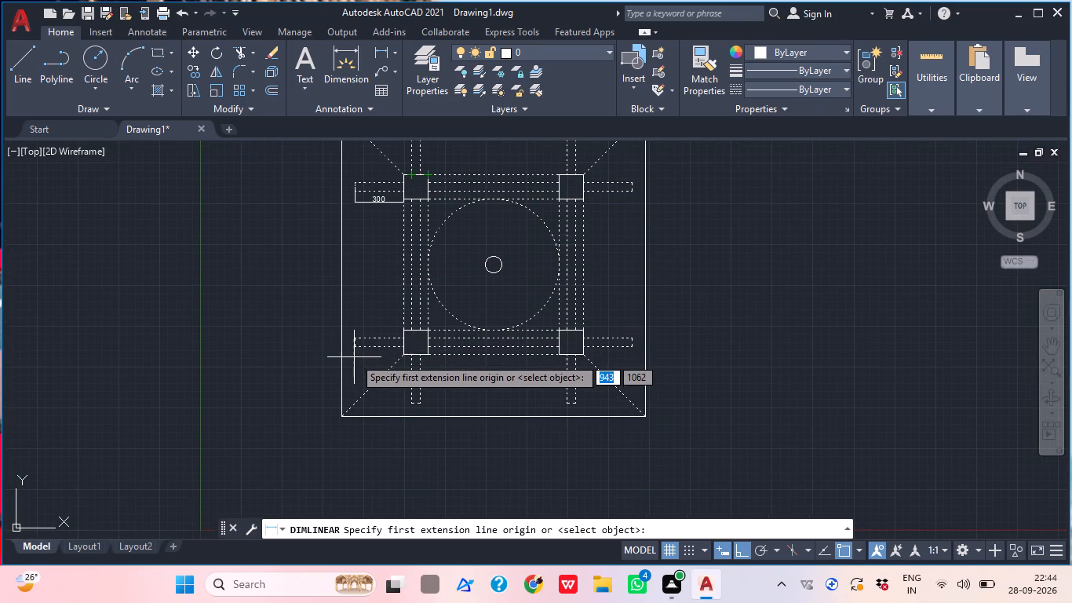
pyautogui.scroll(1, 365, 334)
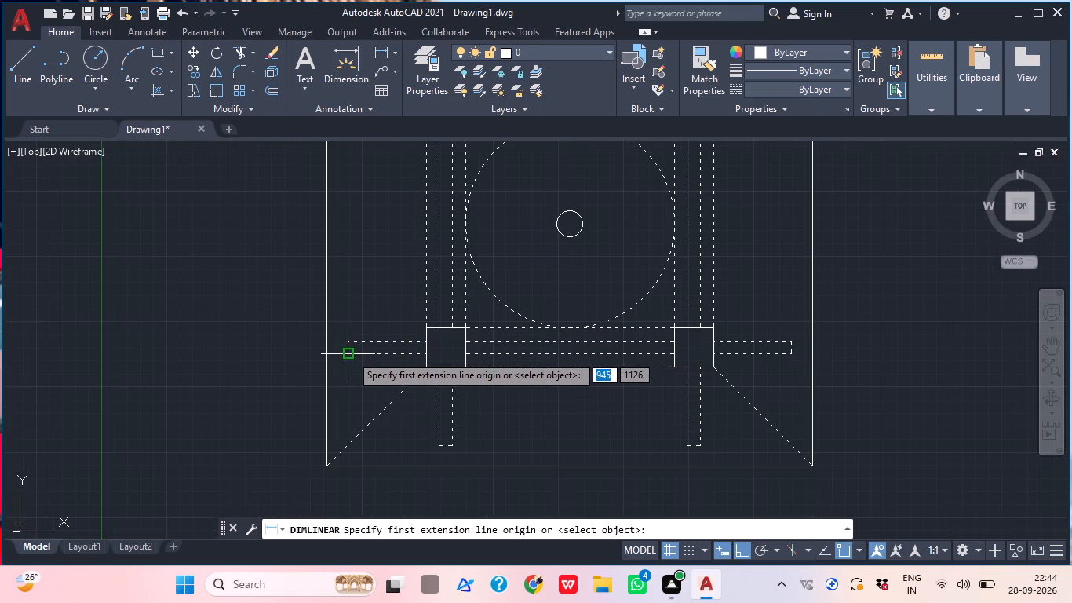
pyautogui.click(346, 359)
pyautogui.click(349, 340)
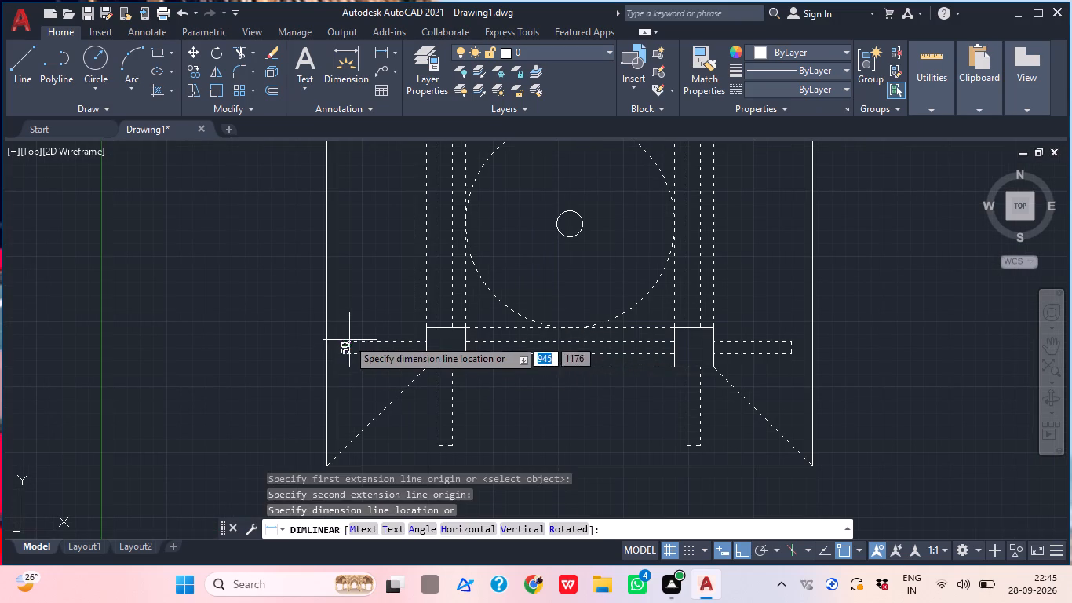
pyautogui.click(297, 333)
pyautogui.middleClick(344, 336)
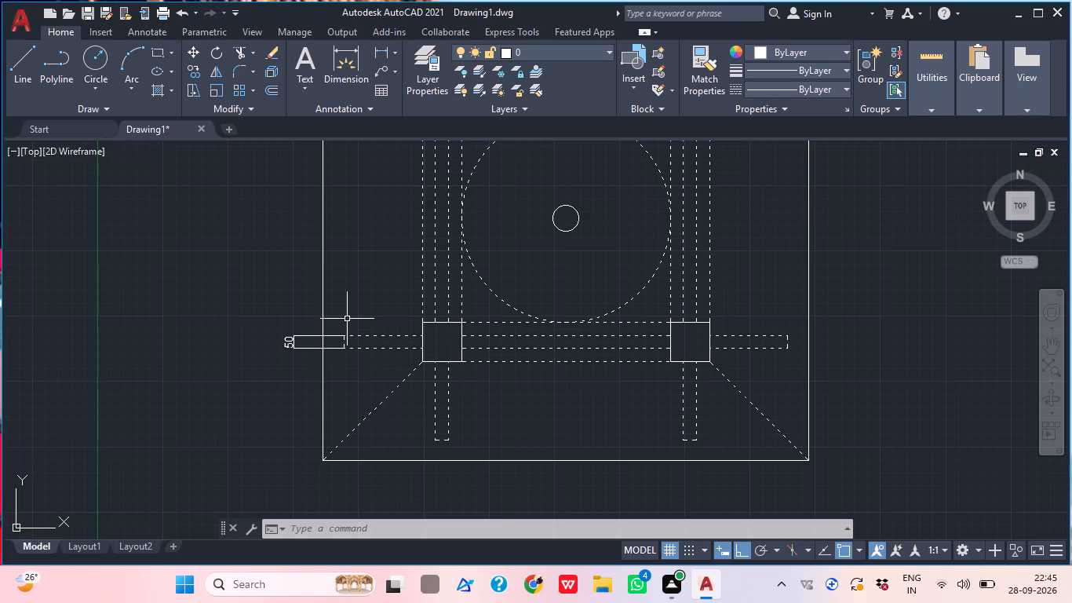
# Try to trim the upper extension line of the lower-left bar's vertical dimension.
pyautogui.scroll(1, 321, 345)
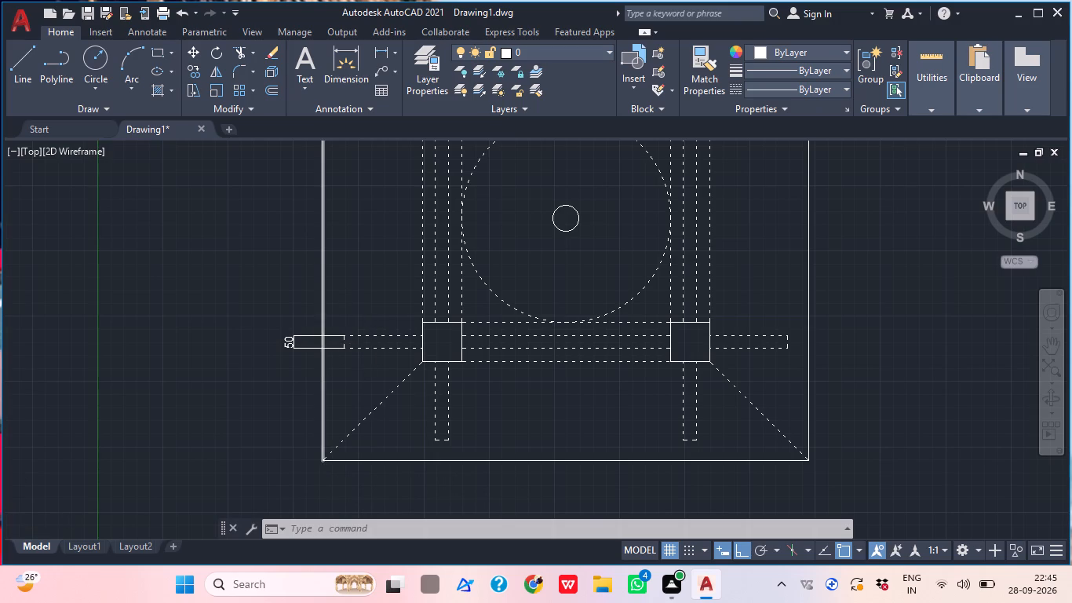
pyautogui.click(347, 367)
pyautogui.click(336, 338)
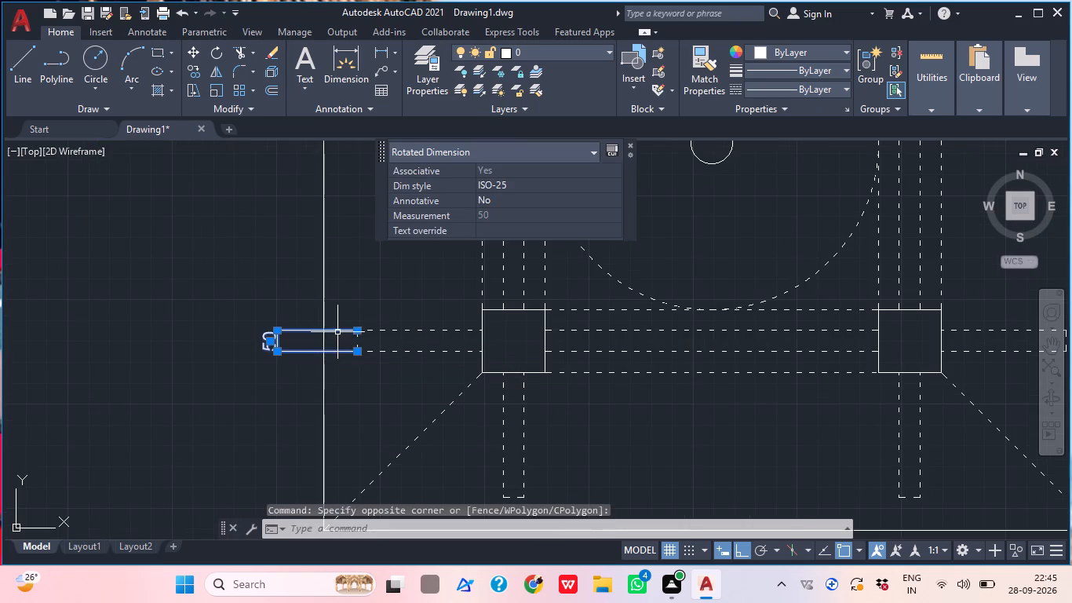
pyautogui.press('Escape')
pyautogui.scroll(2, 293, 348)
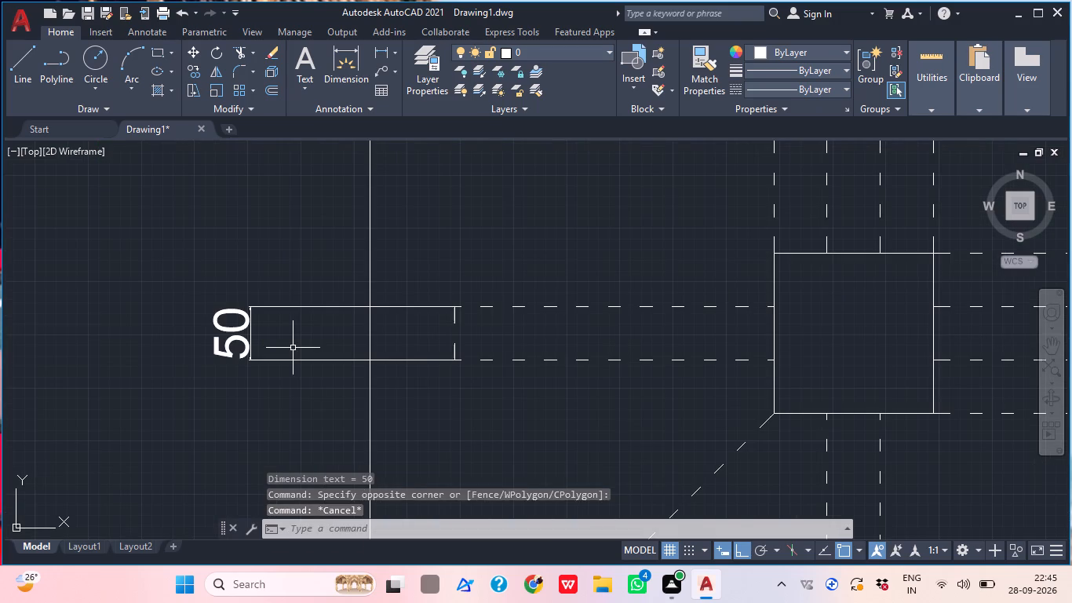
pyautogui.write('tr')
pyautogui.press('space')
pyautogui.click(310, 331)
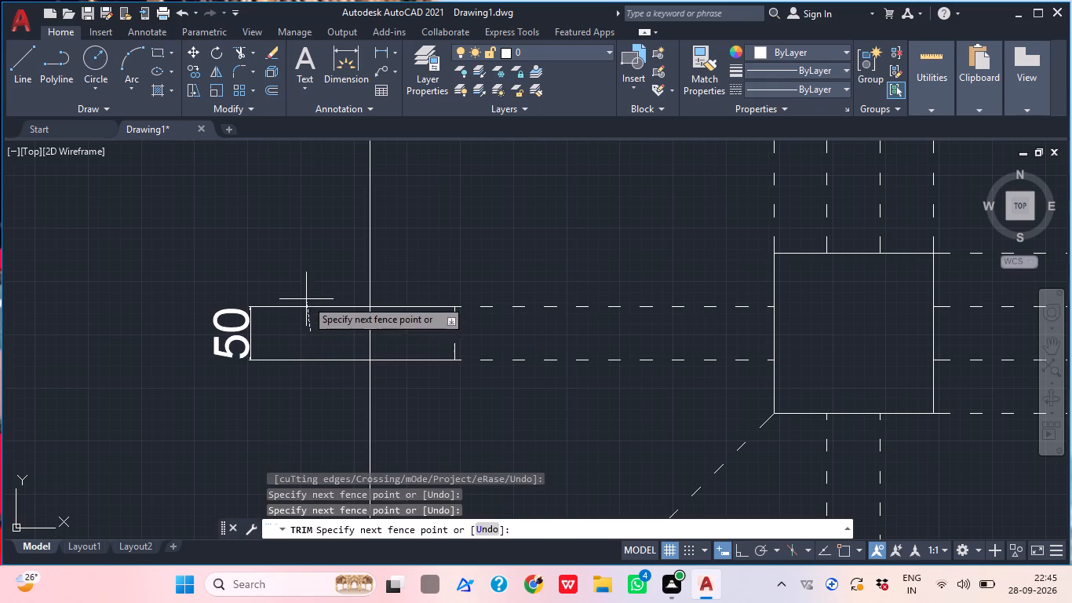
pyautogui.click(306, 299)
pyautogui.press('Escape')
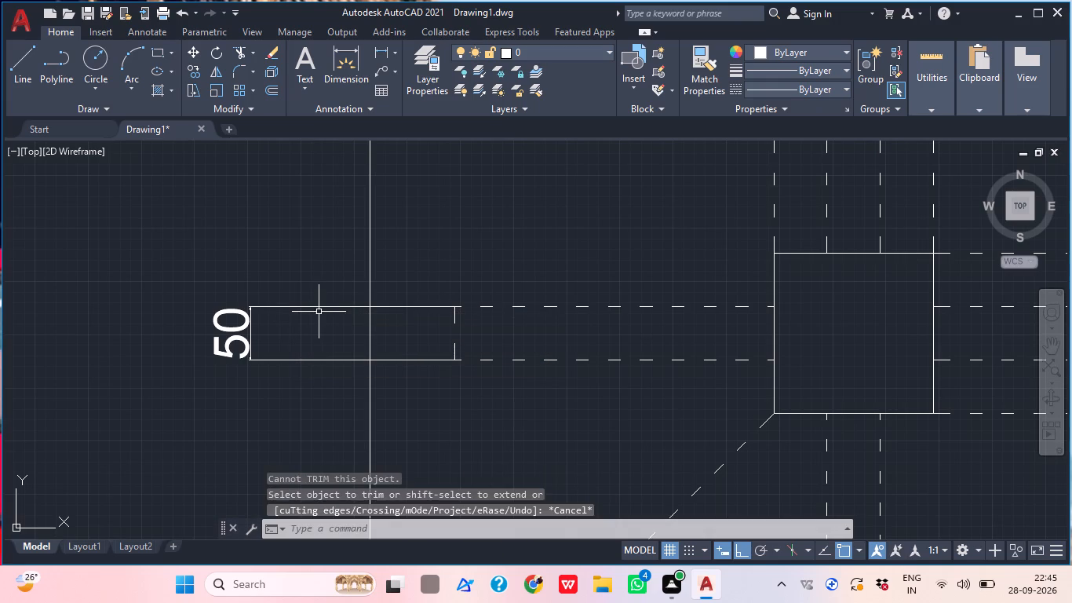
# Shorten both extension lines of the vertical dimension to short stubs beside its dimension line, outside the outer square.
pyautogui.click(321, 305)
pyautogui.moveTo(456, 309); pyautogui.dragTo(454, 309)
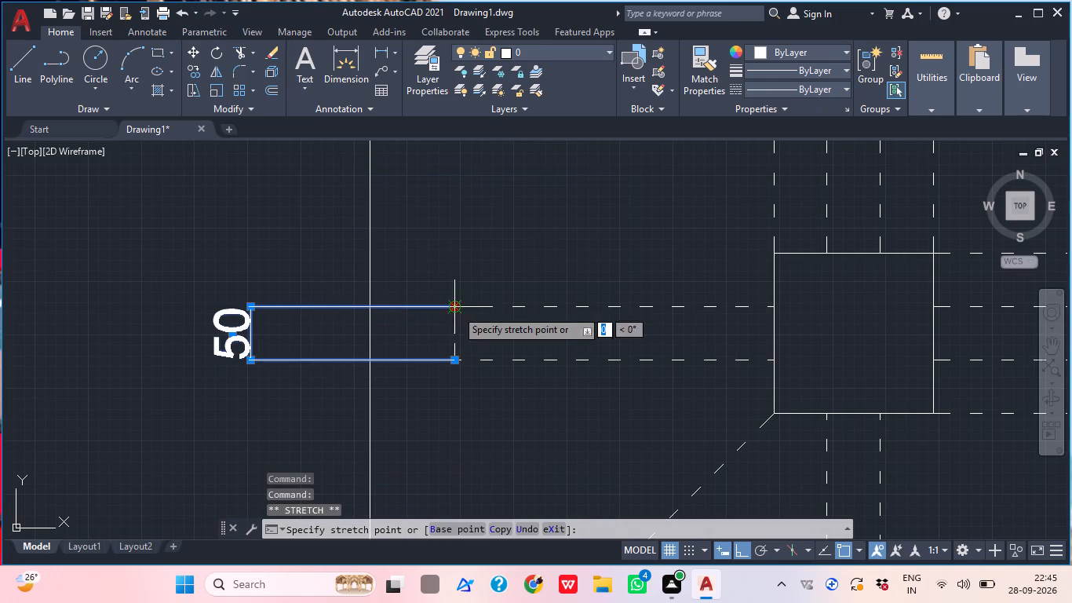
pyautogui.moveTo(454, 309); pyautogui.dragTo(267, 308)
pyautogui.click(267, 308)
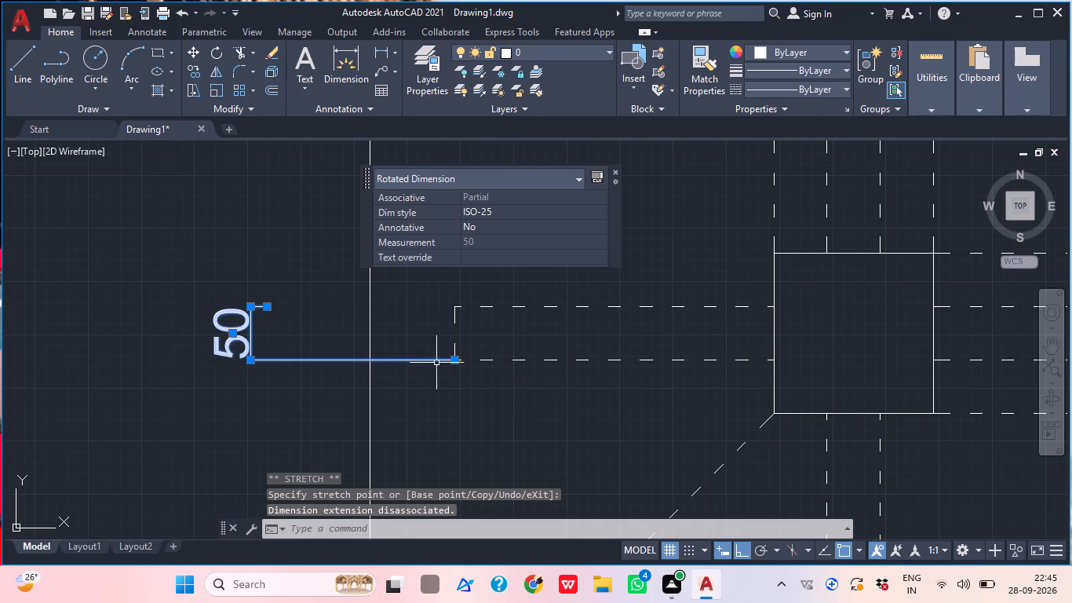
pyautogui.moveTo(457, 357); pyautogui.dragTo(270, 364)
pyautogui.doubleClick(270, 364)
pyautogui.press('Escape')
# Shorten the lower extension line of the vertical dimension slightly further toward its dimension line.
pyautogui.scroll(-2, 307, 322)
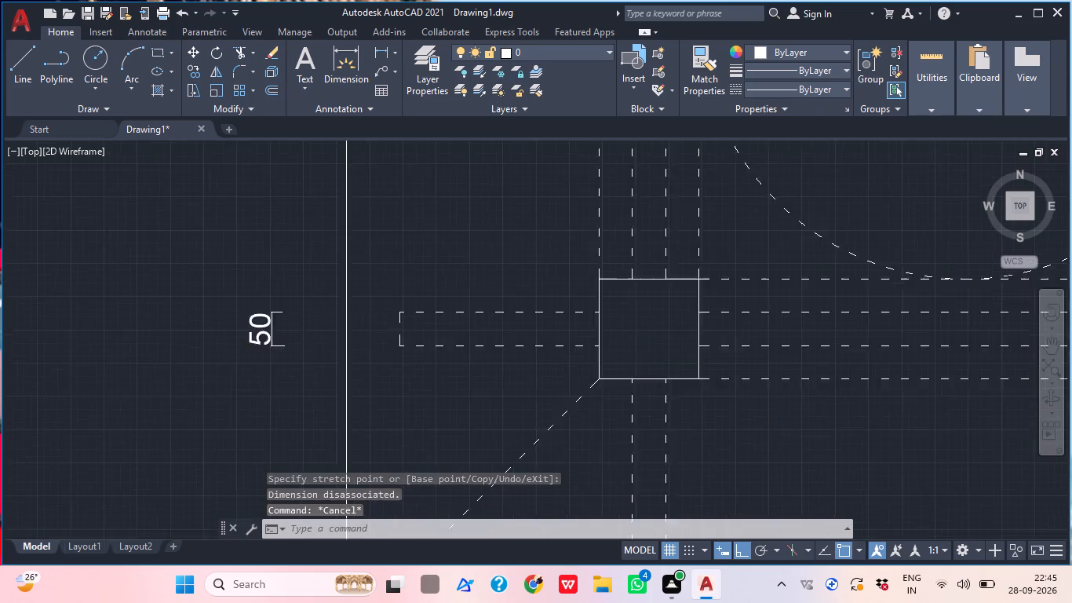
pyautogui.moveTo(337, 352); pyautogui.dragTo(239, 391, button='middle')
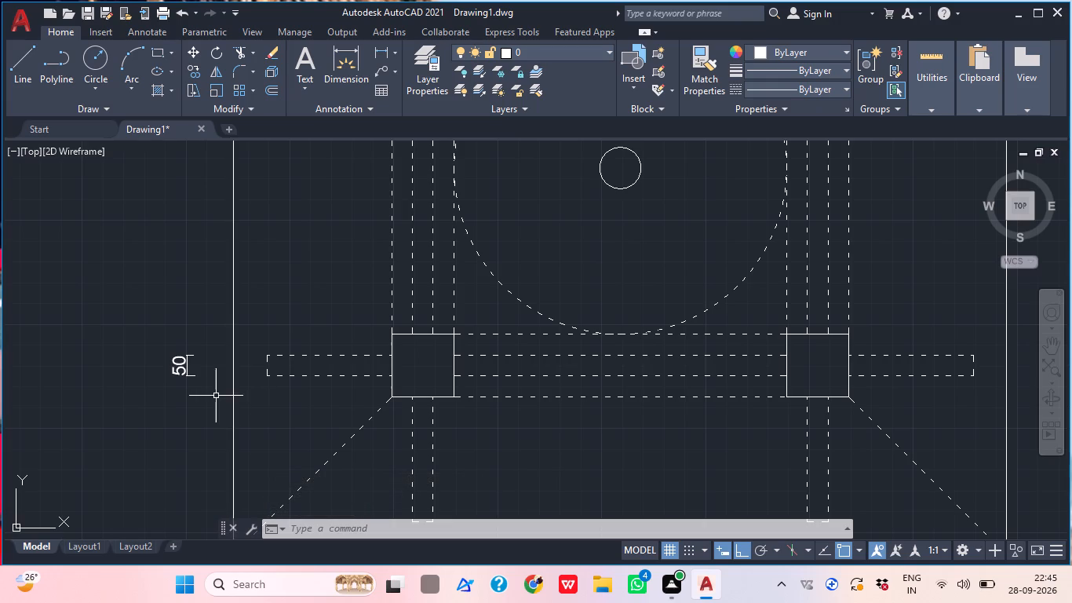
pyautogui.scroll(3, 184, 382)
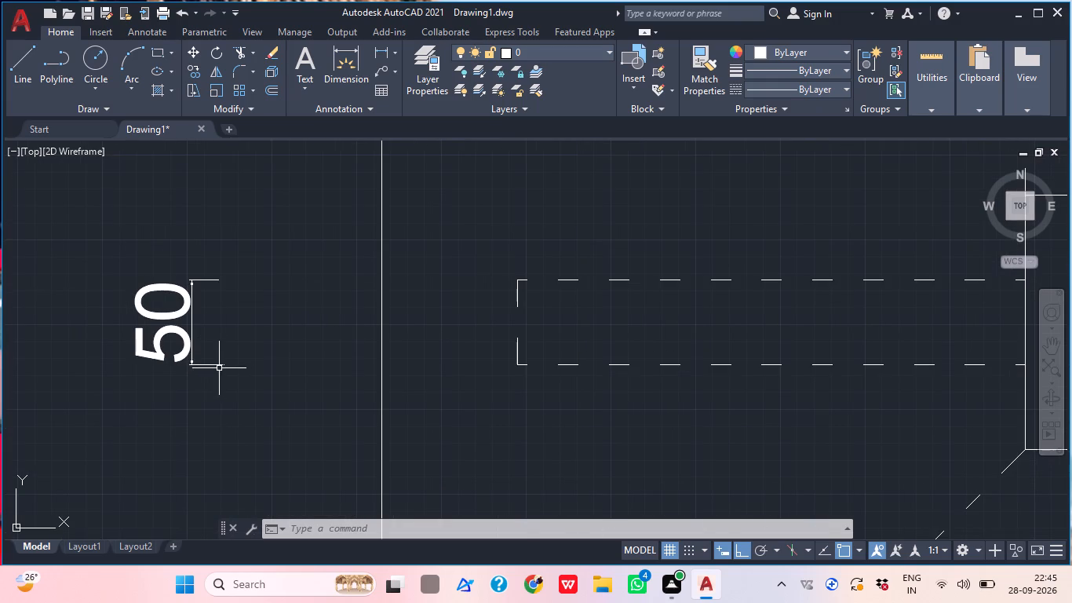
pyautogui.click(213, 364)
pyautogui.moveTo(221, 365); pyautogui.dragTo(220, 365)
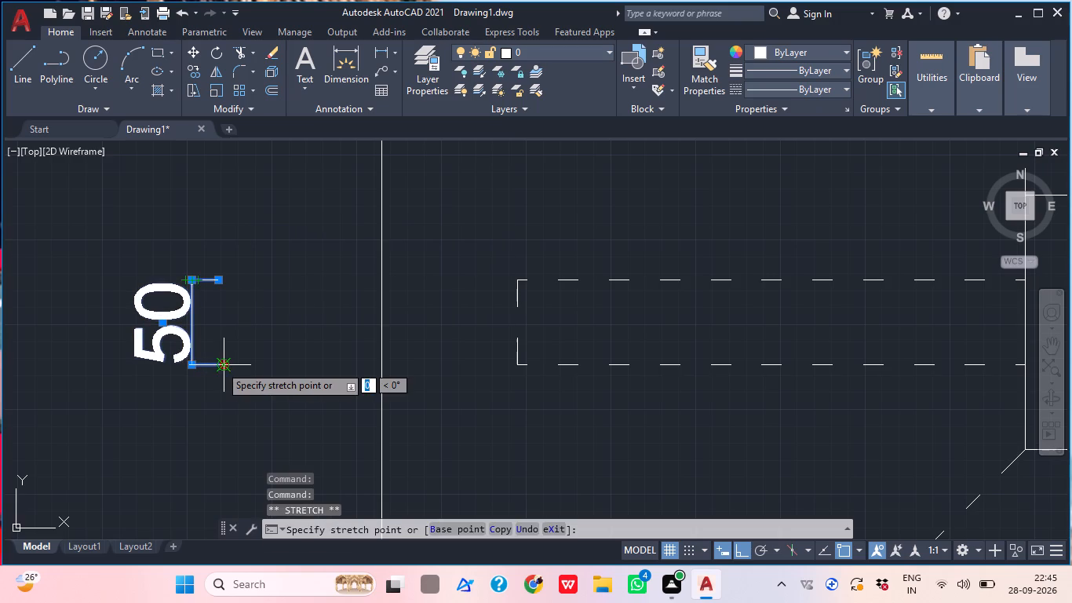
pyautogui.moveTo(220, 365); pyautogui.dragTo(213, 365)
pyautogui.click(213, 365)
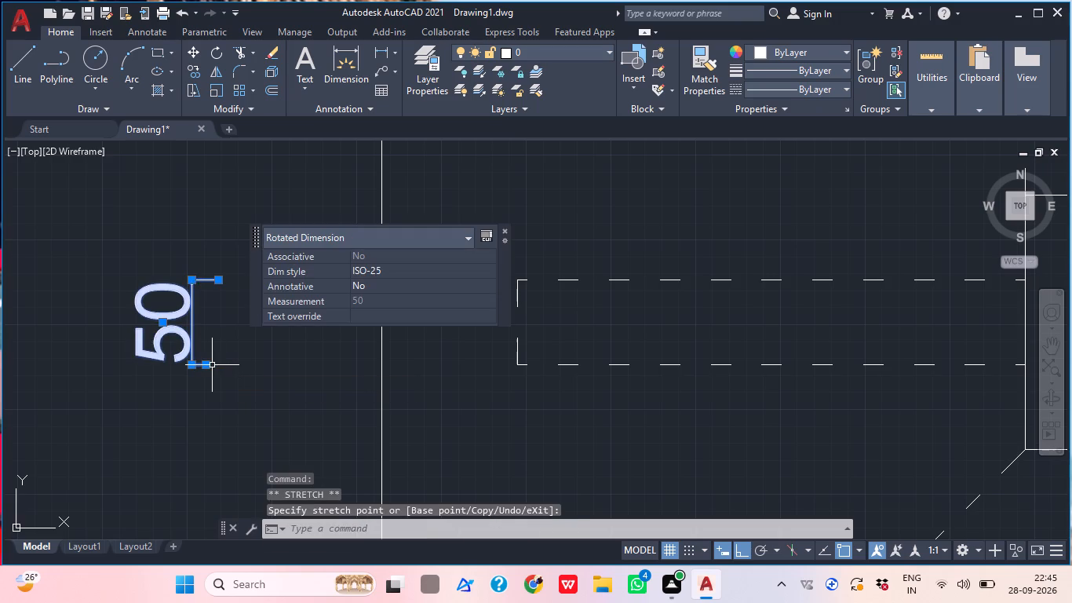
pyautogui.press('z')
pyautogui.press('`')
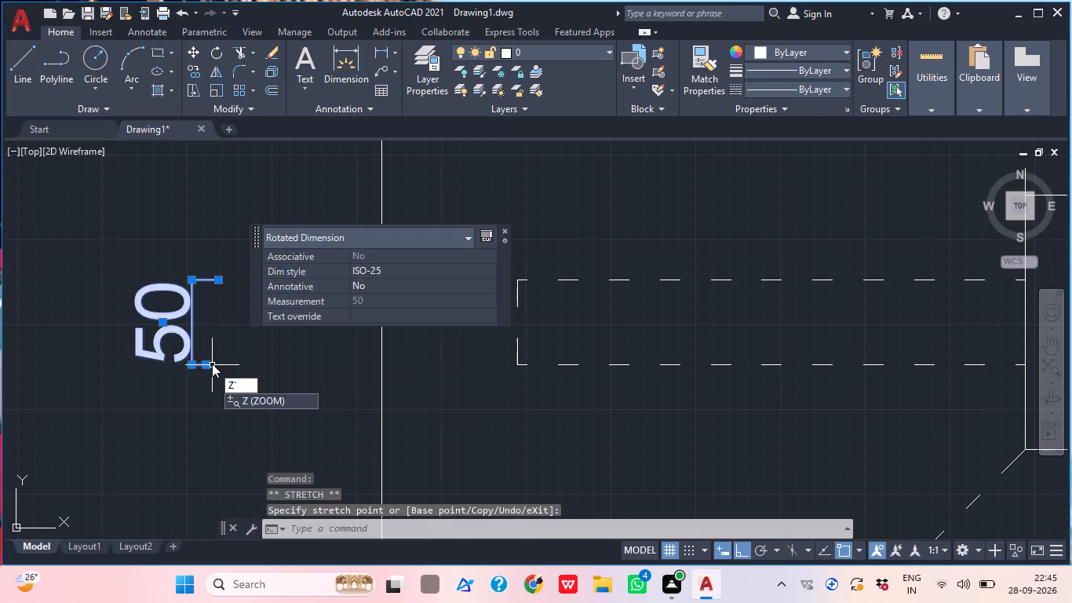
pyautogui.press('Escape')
# Stretch the lower extension line of the vertical dimension outward to match the length of the upper one.
pyautogui.scroll(2, 161, 381)
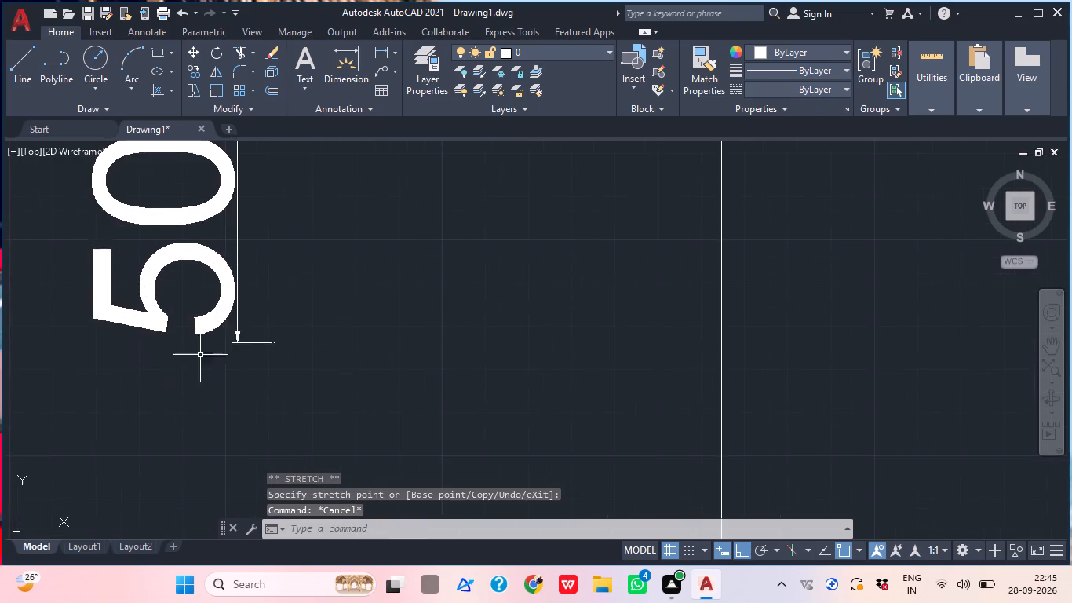
pyautogui.moveTo(253, 348); pyautogui.dragTo(177, 452, button='middle')
pyautogui.scroll(1, 177, 442)
pyautogui.scroll(-4, 183, 440)
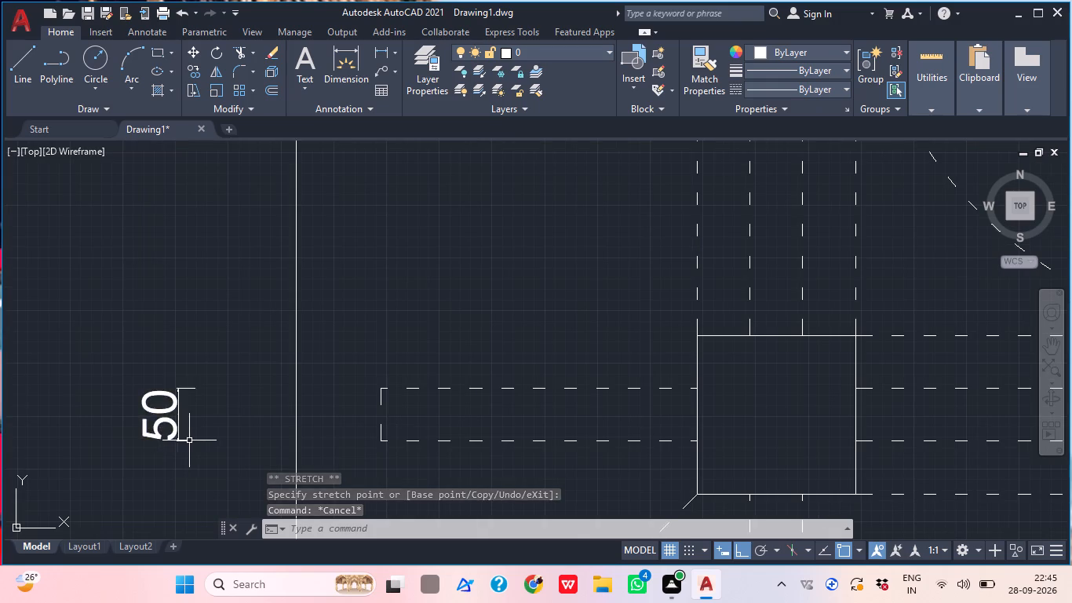
pyautogui.click(188, 440)
pyautogui.scroll(2, 188, 440)
pyautogui.click(186, 451)
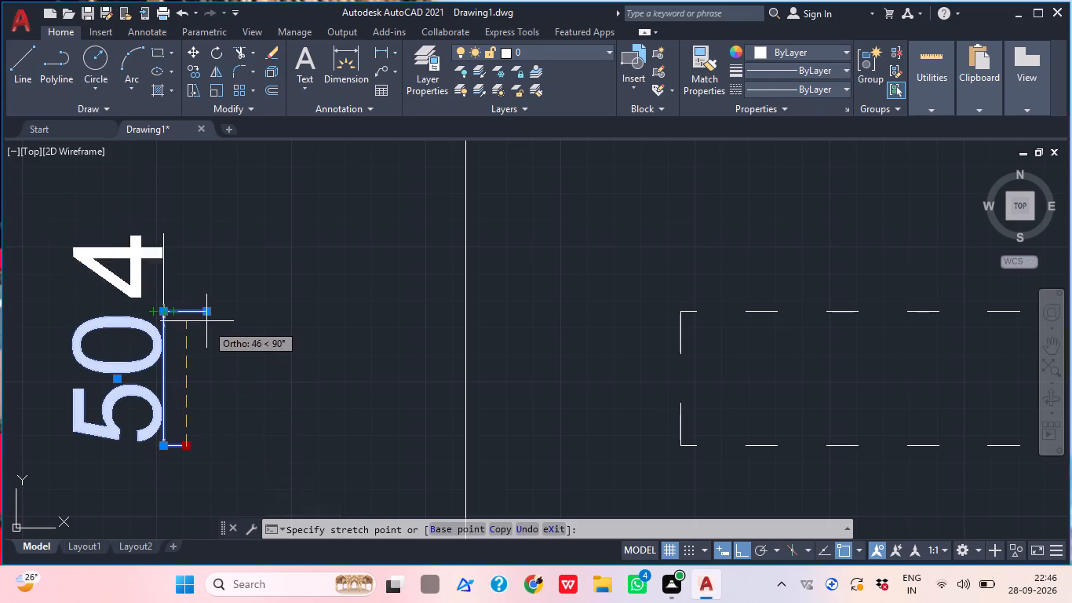
pyautogui.click(206, 448)
pyautogui.press('Escape')
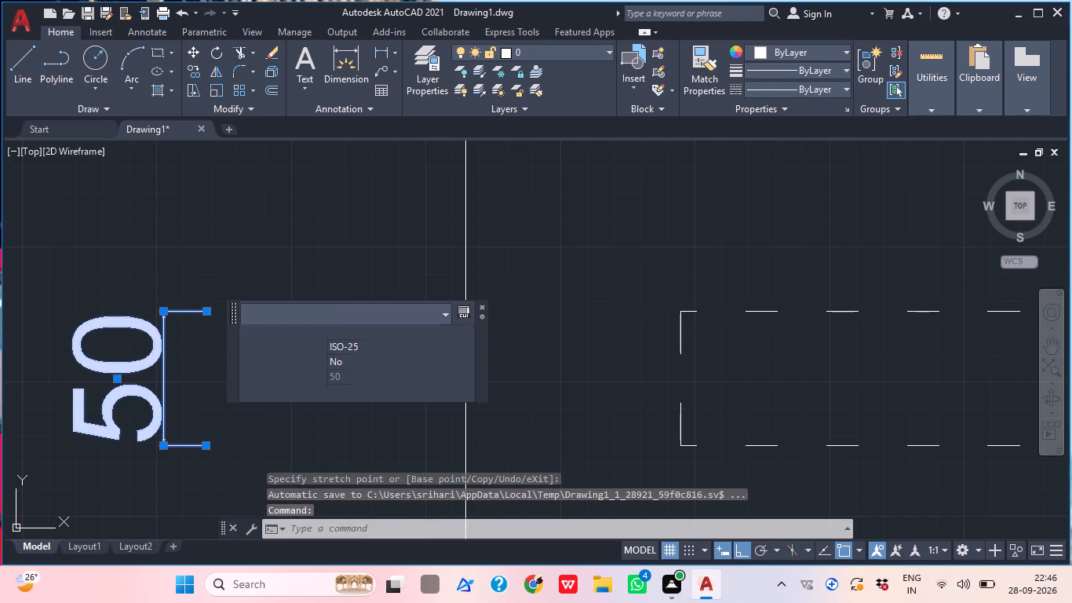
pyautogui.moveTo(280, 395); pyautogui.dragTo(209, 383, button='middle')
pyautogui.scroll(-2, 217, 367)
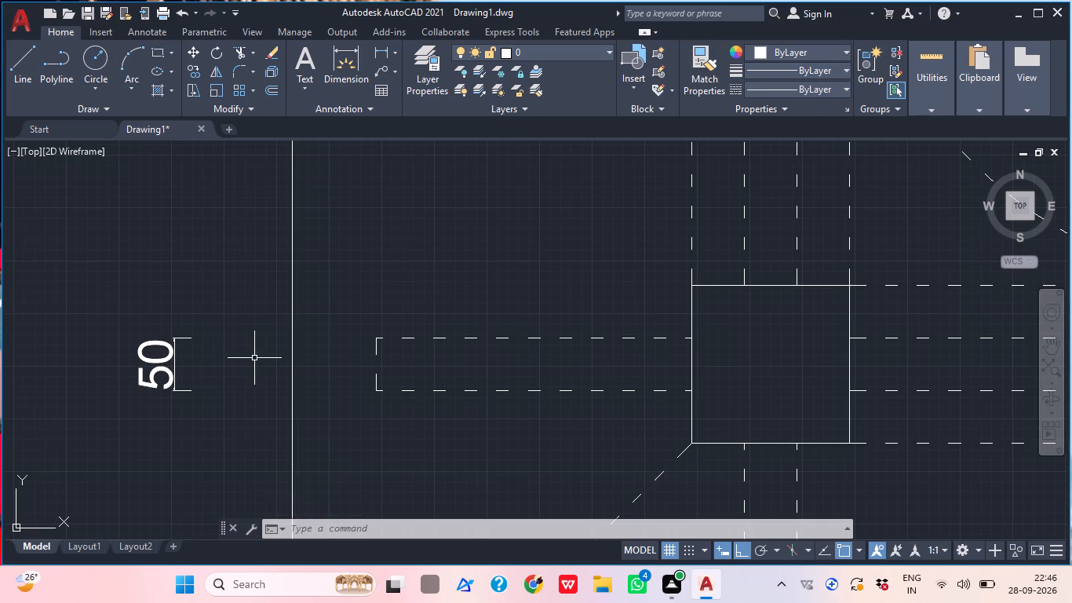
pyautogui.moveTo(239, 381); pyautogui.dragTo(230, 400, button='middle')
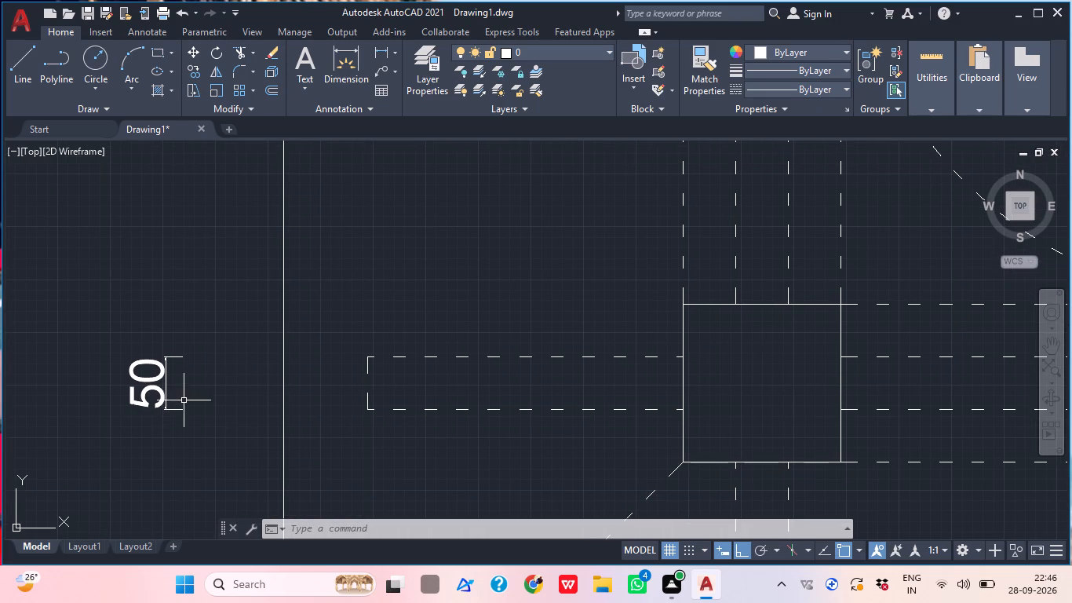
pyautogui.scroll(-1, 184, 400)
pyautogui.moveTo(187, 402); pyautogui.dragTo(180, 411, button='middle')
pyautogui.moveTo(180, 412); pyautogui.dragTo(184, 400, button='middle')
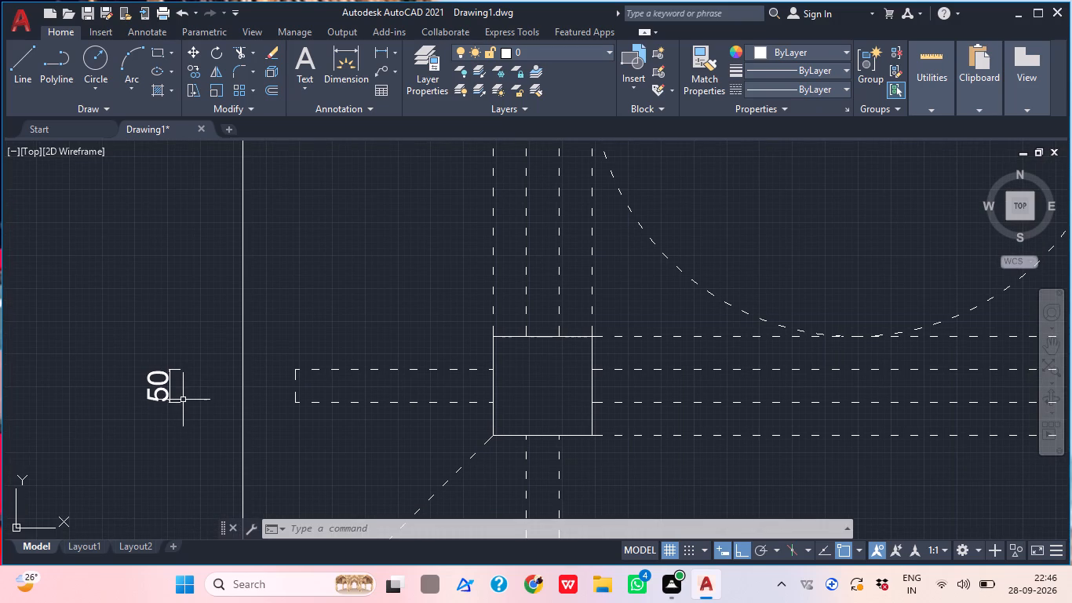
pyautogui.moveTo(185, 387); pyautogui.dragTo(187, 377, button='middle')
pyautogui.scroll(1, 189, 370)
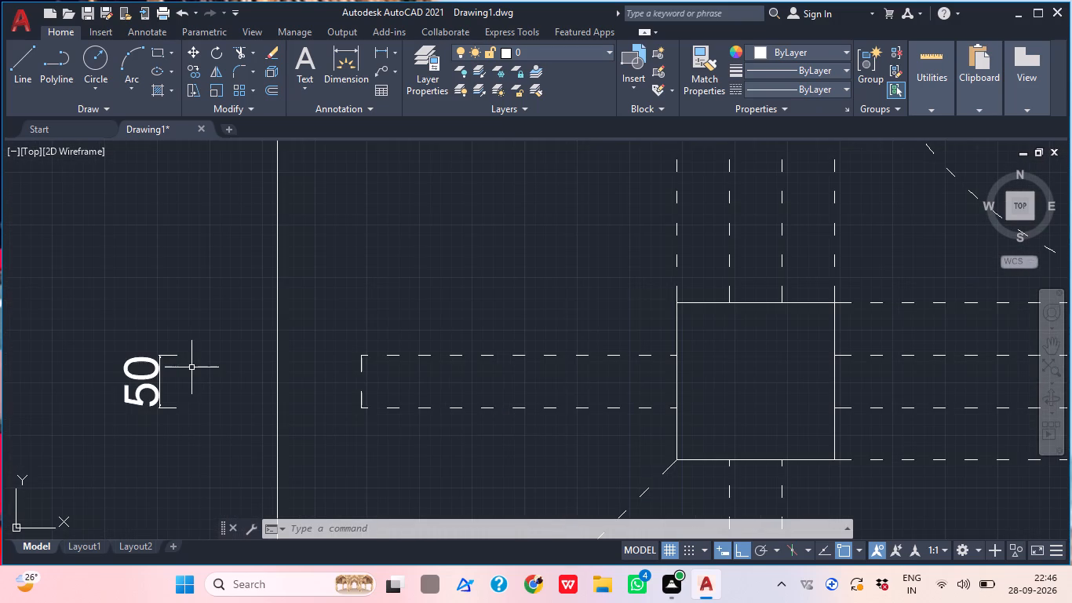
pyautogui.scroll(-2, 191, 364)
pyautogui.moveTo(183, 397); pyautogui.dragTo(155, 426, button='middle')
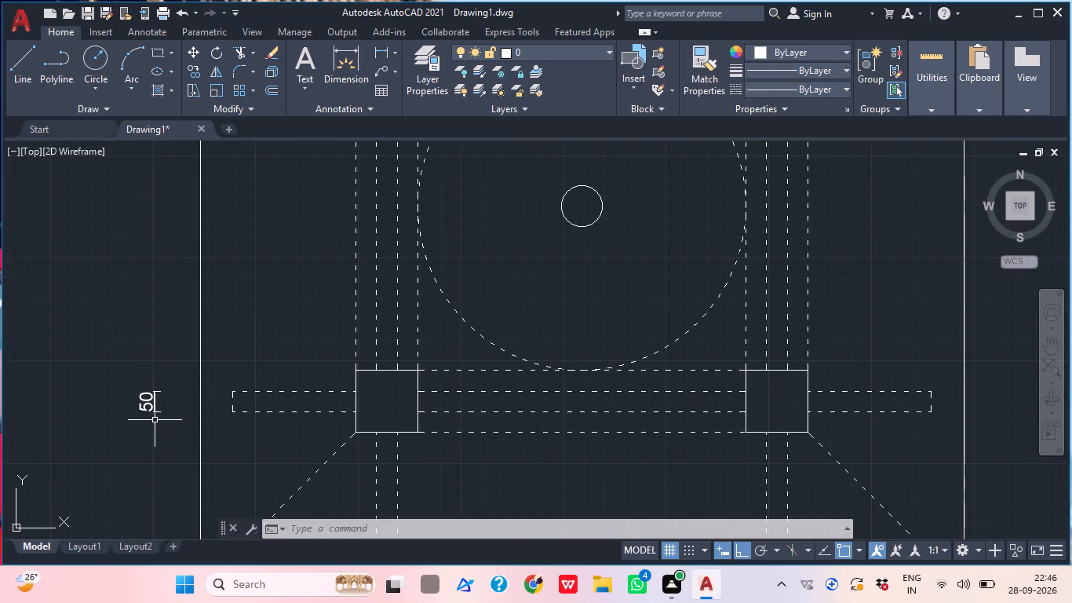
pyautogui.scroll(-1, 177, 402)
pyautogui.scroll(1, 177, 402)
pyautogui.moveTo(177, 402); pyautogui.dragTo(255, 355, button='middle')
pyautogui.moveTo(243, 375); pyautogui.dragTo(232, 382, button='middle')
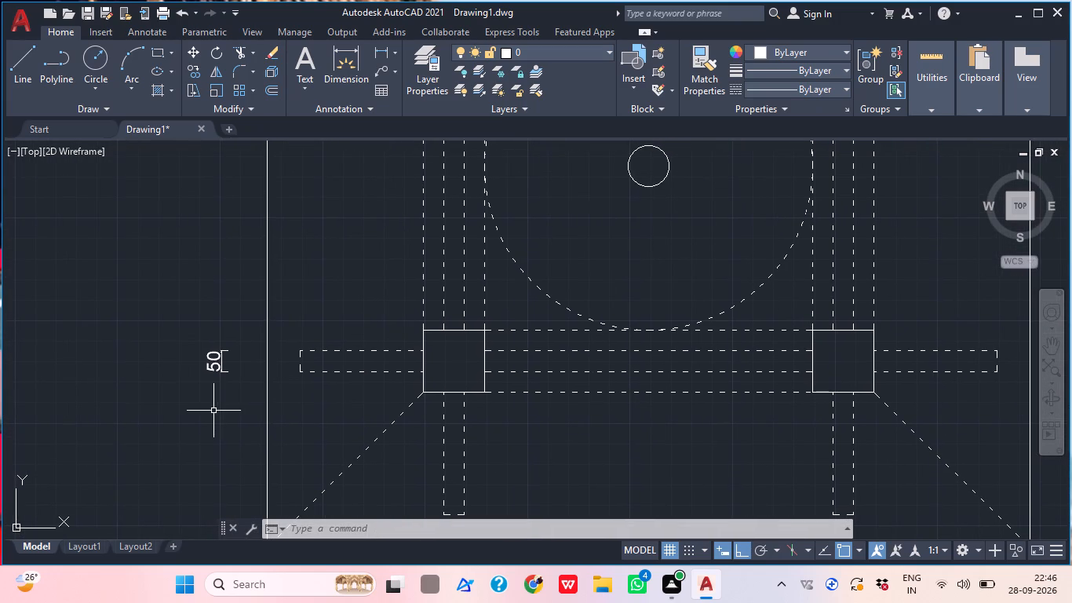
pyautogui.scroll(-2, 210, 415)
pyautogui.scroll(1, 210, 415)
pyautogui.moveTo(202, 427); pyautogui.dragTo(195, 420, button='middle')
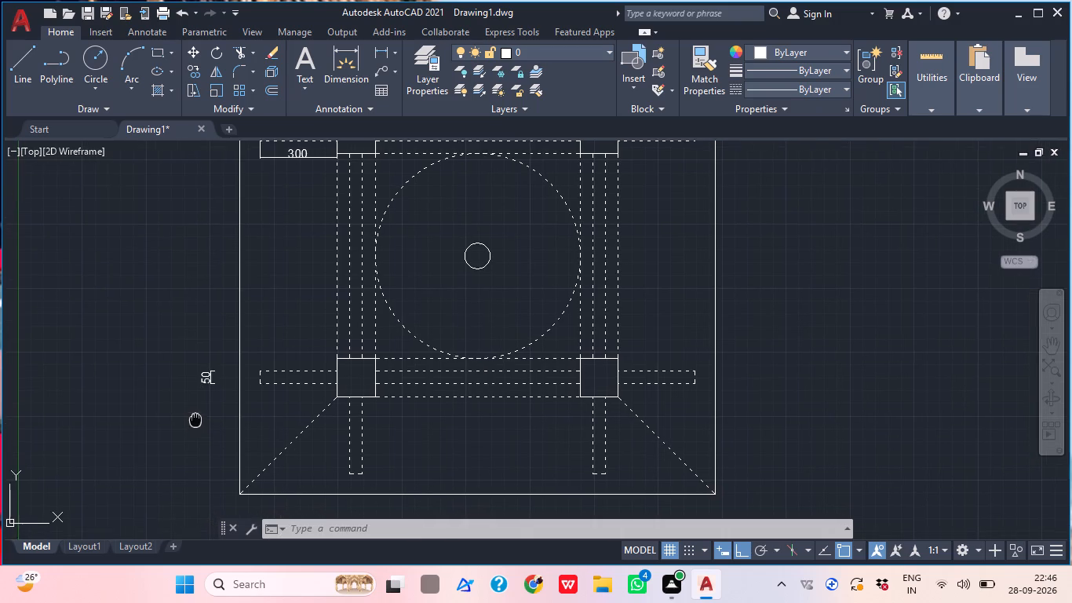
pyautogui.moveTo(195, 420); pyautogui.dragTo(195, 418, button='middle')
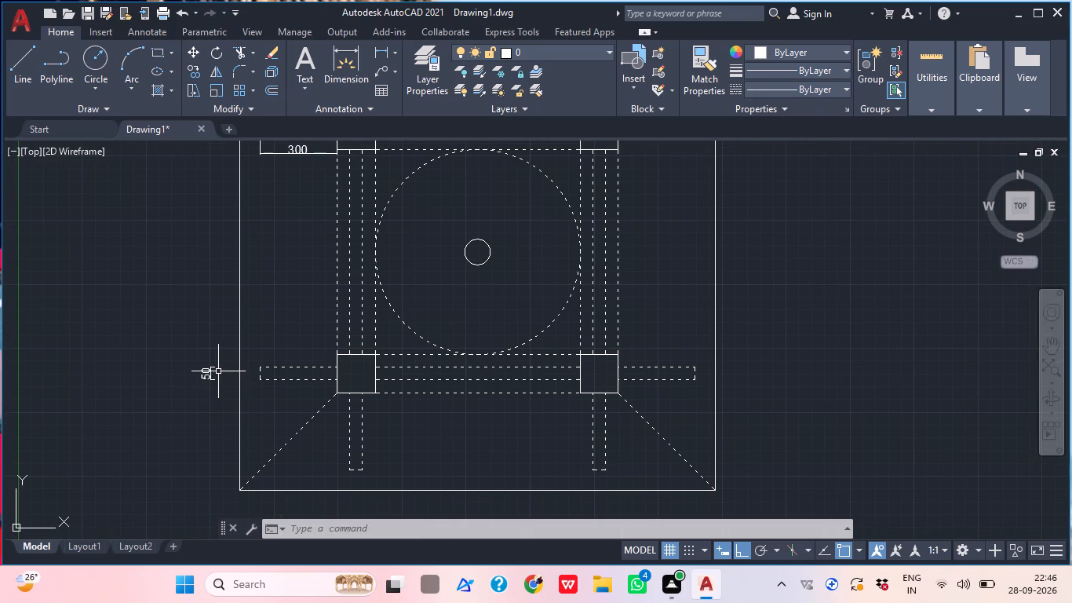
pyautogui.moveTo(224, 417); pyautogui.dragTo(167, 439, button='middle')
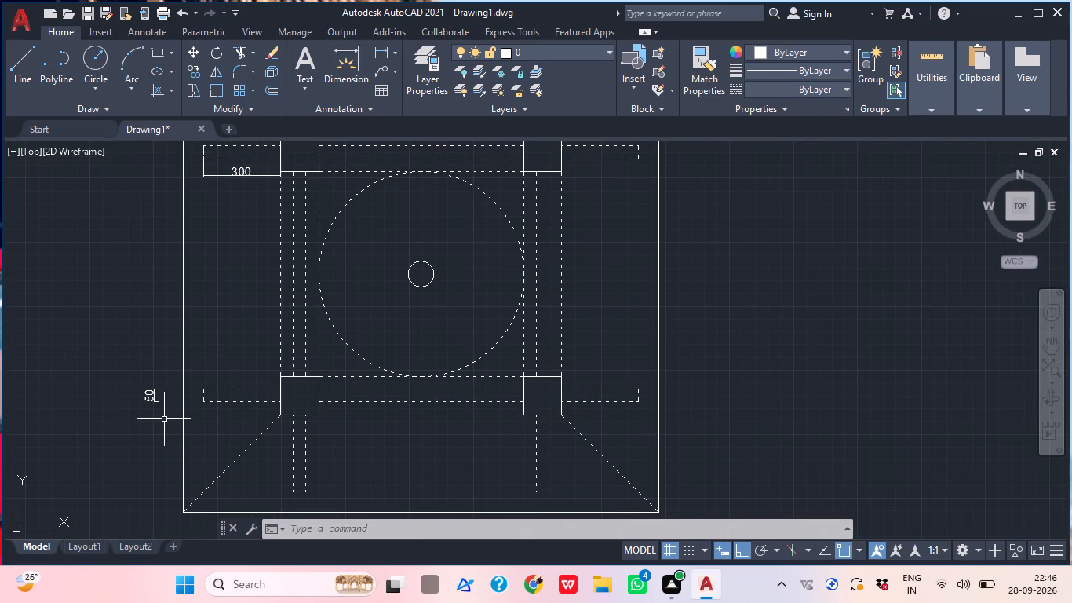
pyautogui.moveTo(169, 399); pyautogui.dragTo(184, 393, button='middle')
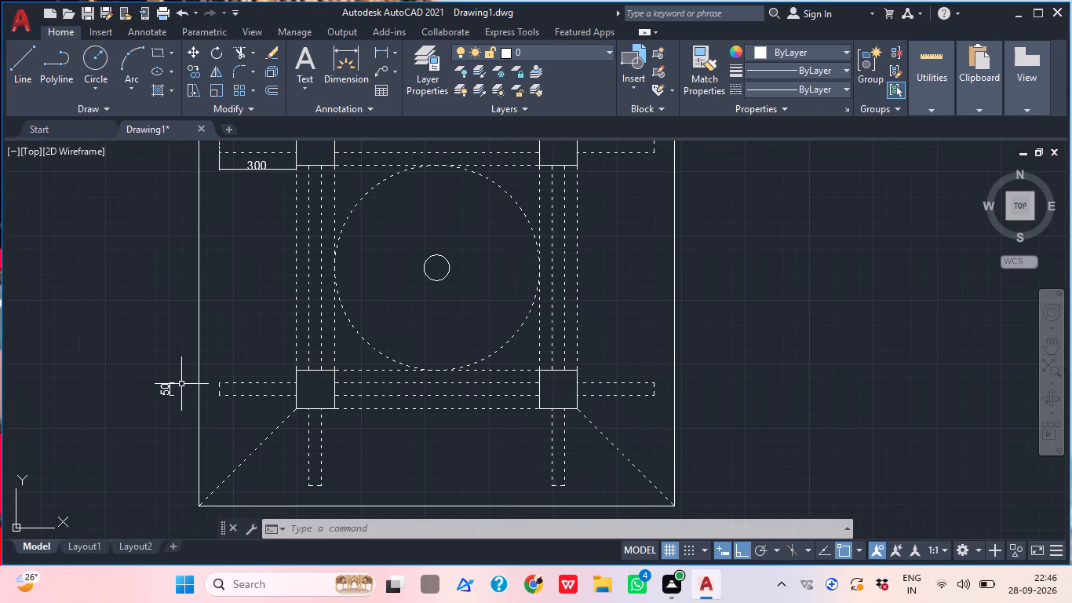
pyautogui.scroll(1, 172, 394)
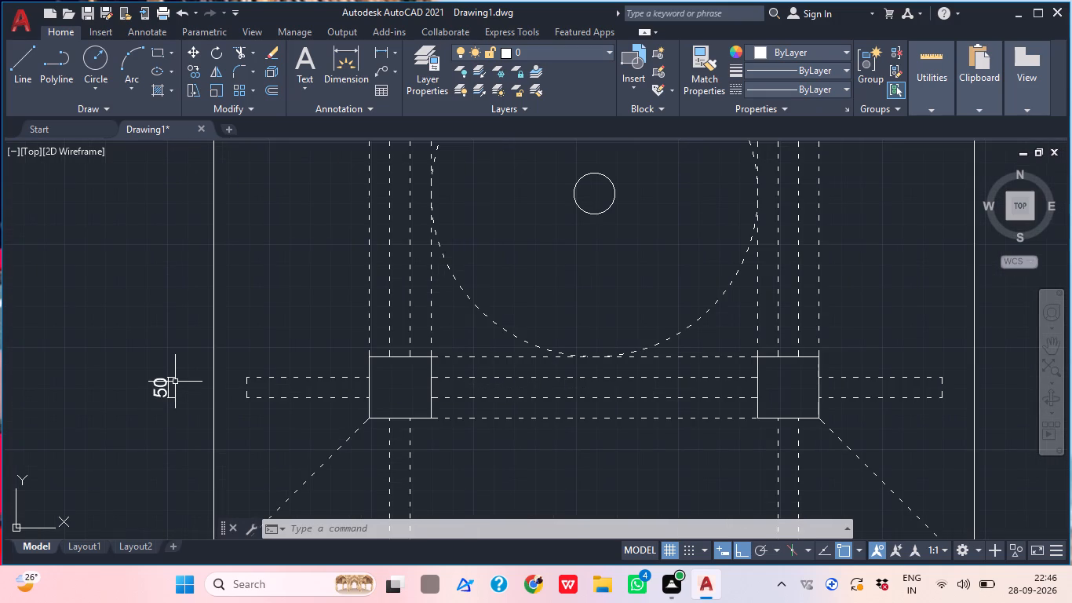
# Inspect the shortened vertical dimension beside the lower-left bar and its surroundings in the footing plan.
pyautogui.scroll(-1, 175, 382)
pyautogui.moveTo(170, 395); pyautogui.dragTo(159, 410, button='middle')
pyautogui.scroll(2, 159, 409)
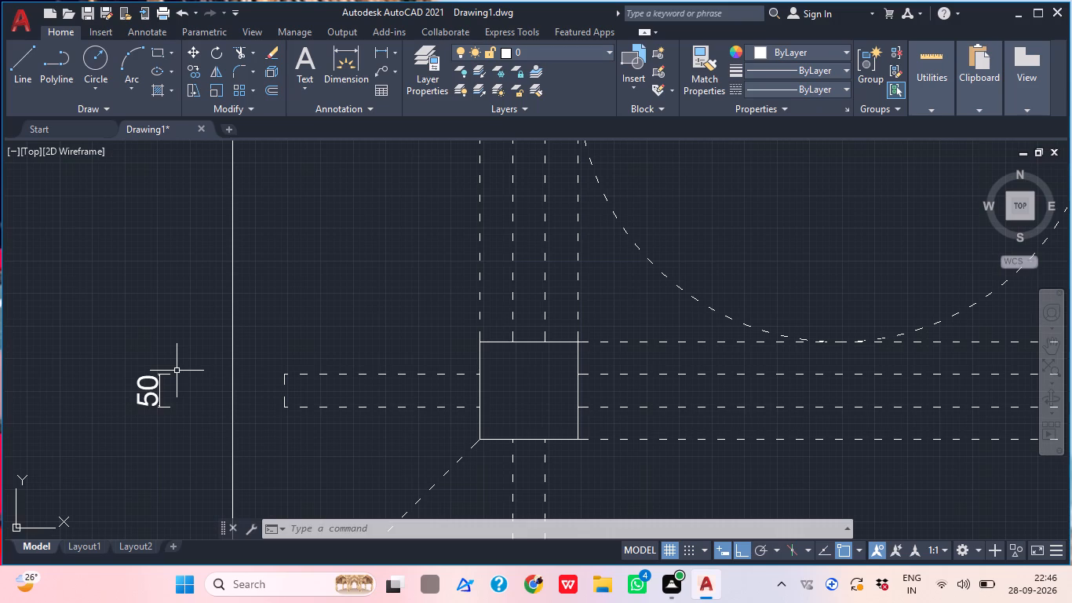
pyautogui.scroll(-2, 182, 366)
pyautogui.moveTo(199, 381); pyautogui.dragTo(177, 459, button='middle')
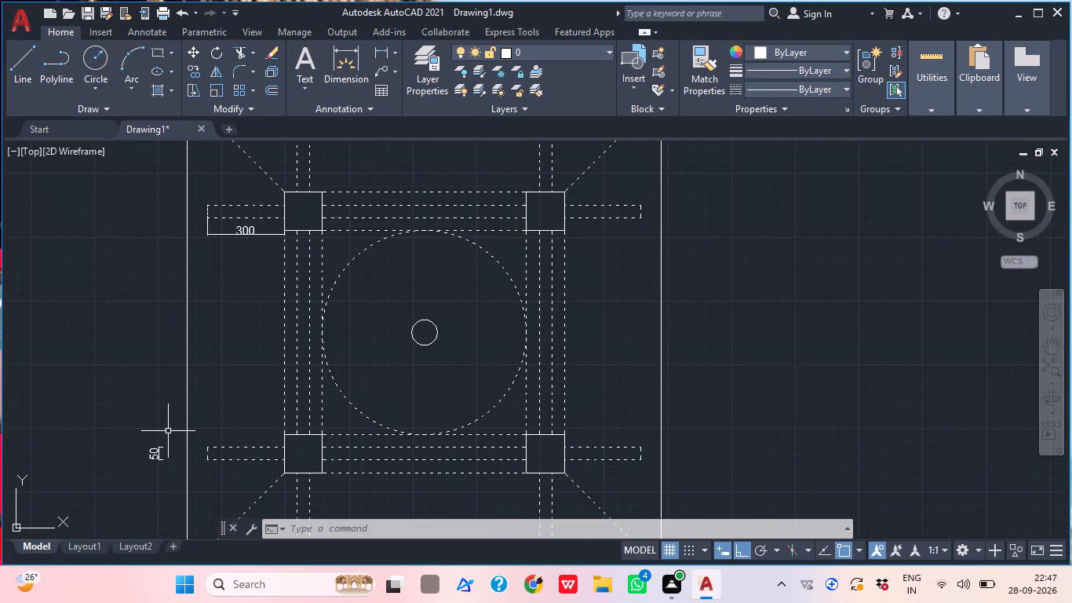
pyautogui.moveTo(170, 455); pyautogui.dragTo(210, 419, button='middle')
pyautogui.scroll(1, 206, 430)
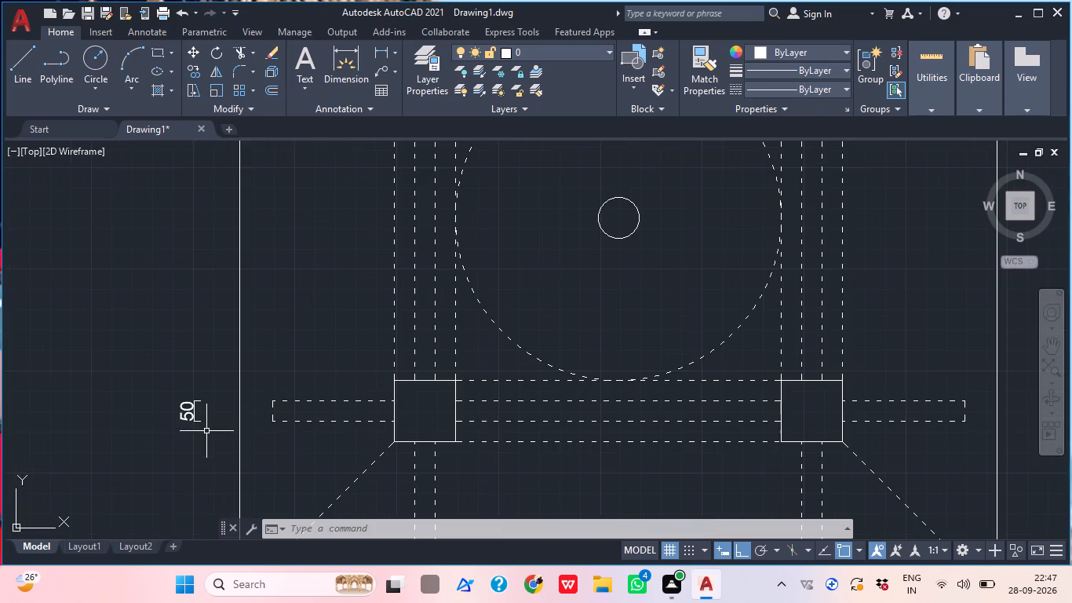
pyautogui.scroll(-1, 207, 428)
pyautogui.middleClick(200, 412)
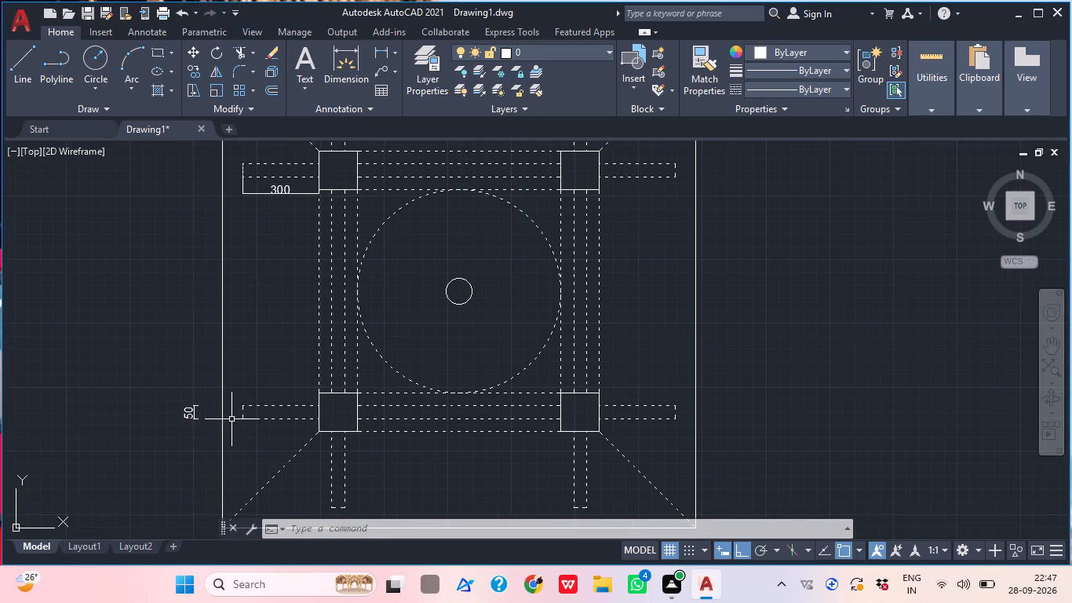
pyautogui.moveTo(210, 410); pyautogui.dragTo(194, 386, button='middle')
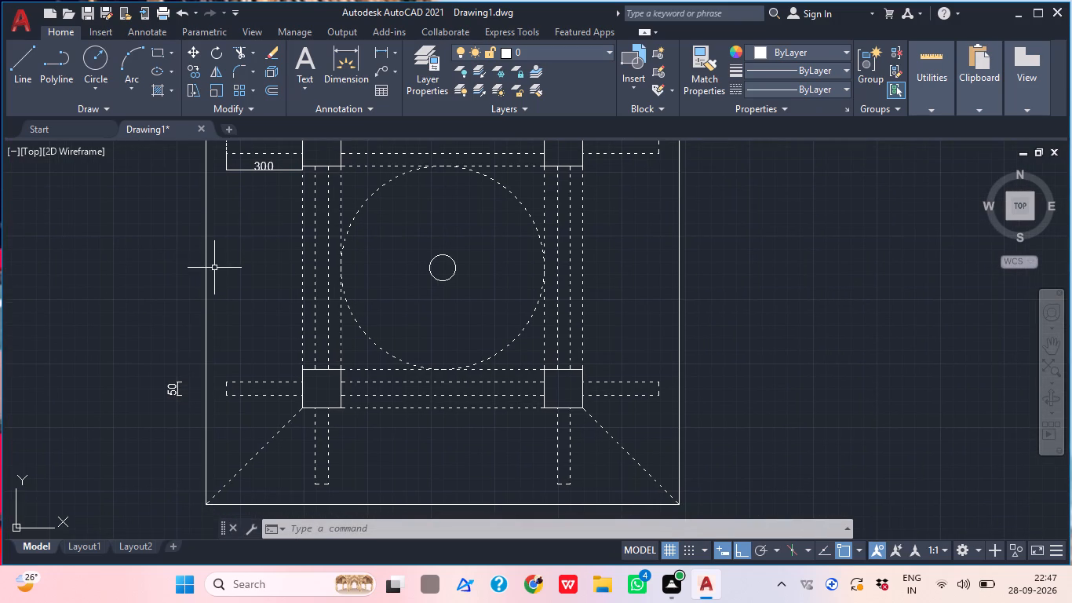
pyautogui.moveTo(214, 268); pyautogui.dragTo(204, 319, button='middle')
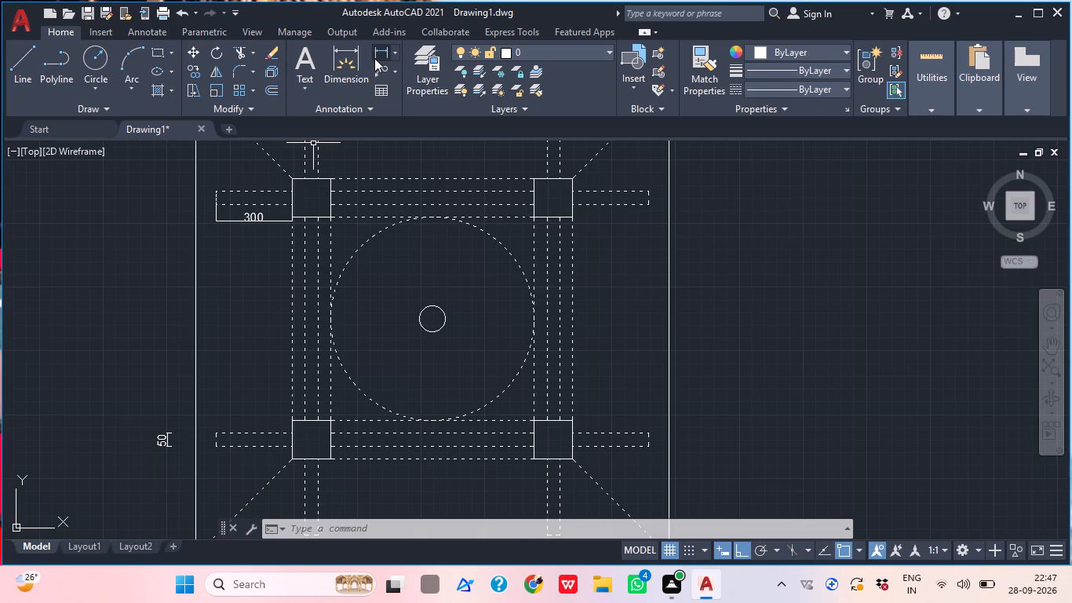
# Add a vertical linear dimension from the outer square's upper-left corner to the upper-left block's top corner, placed outside the square.
pyautogui.click(374, 58)
pyautogui.scroll(-2, 170, 269)
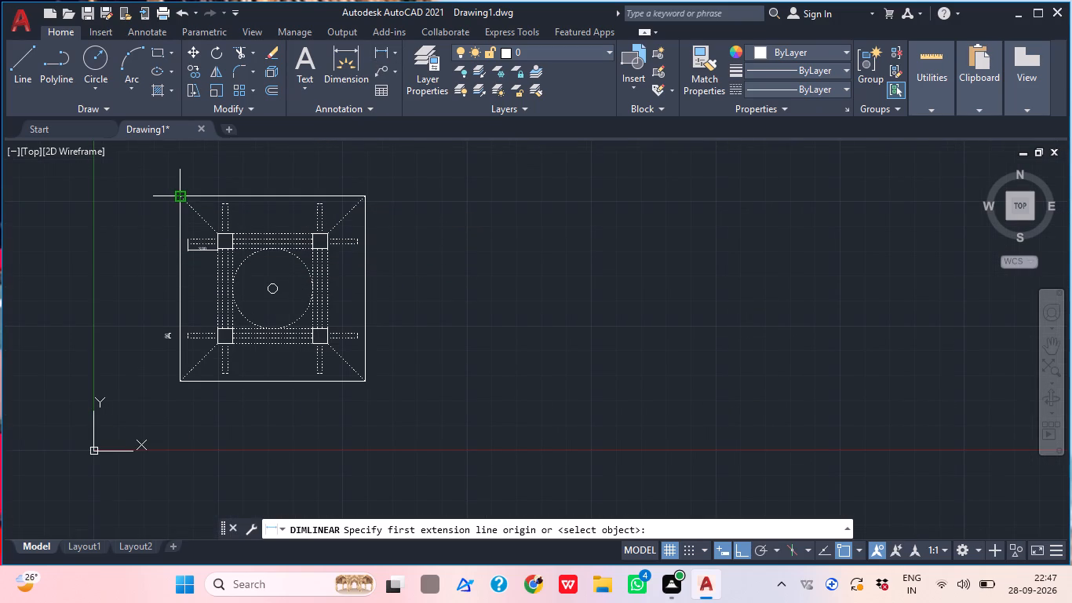
pyautogui.click(180, 198)
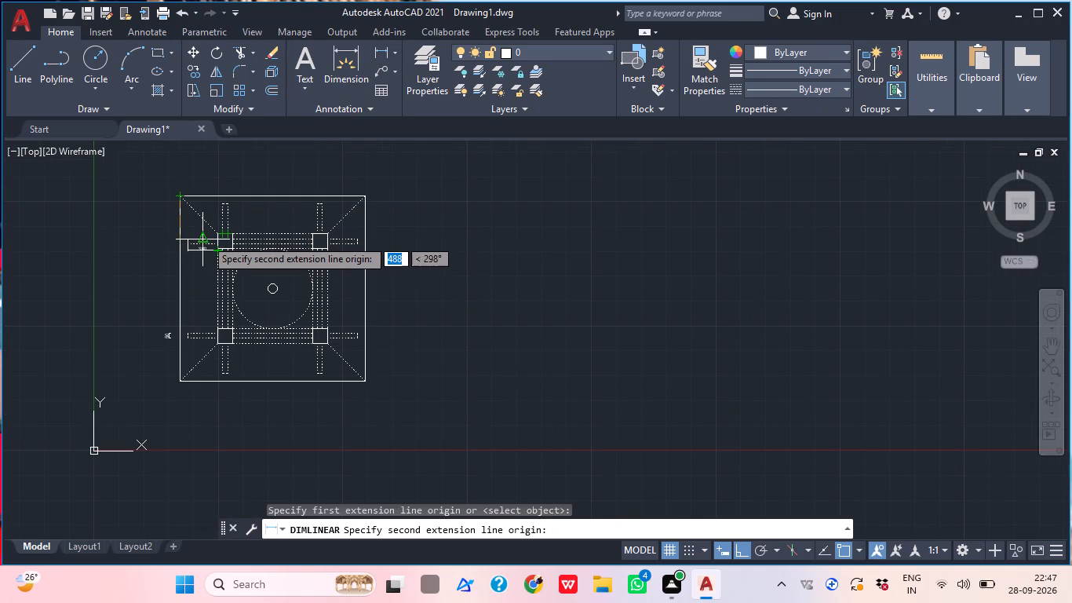
pyautogui.click(216, 233)
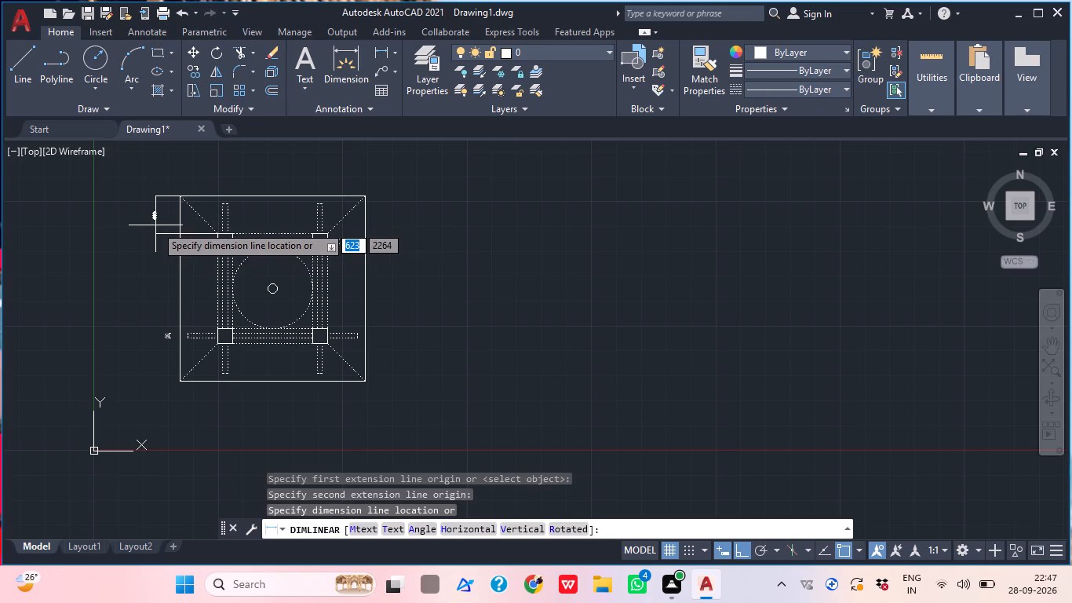
pyautogui.scroll(1, 155, 225)
pyautogui.moveTo(159, 244); pyautogui.dragTo(170, 301, button='middle')
pyautogui.scroll(2, 177, 294)
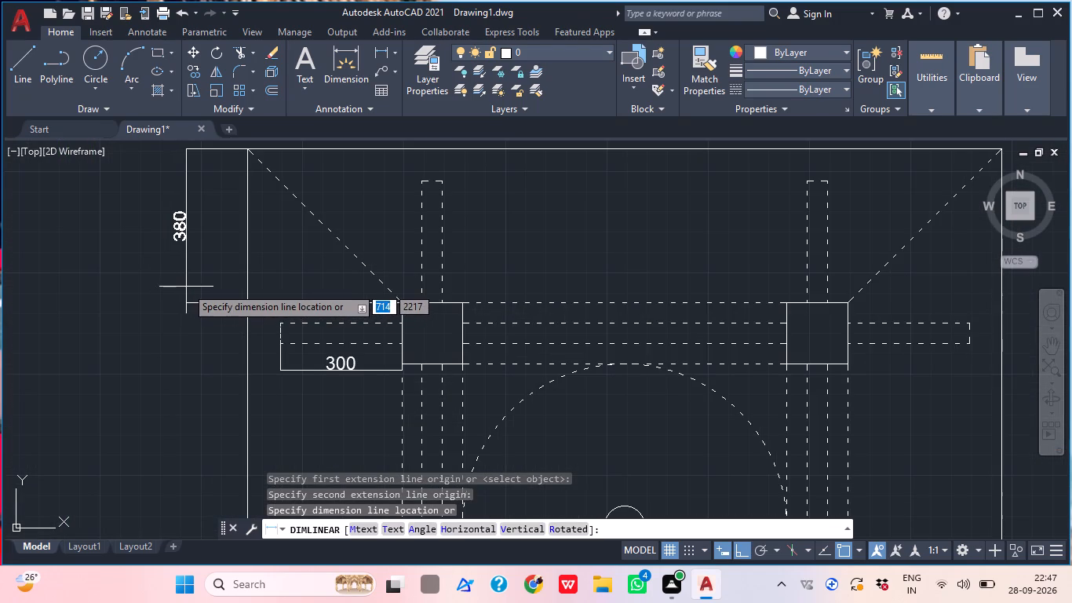
pyautogui.click(186, 287)
pyautogui.middleClick(184, 326)
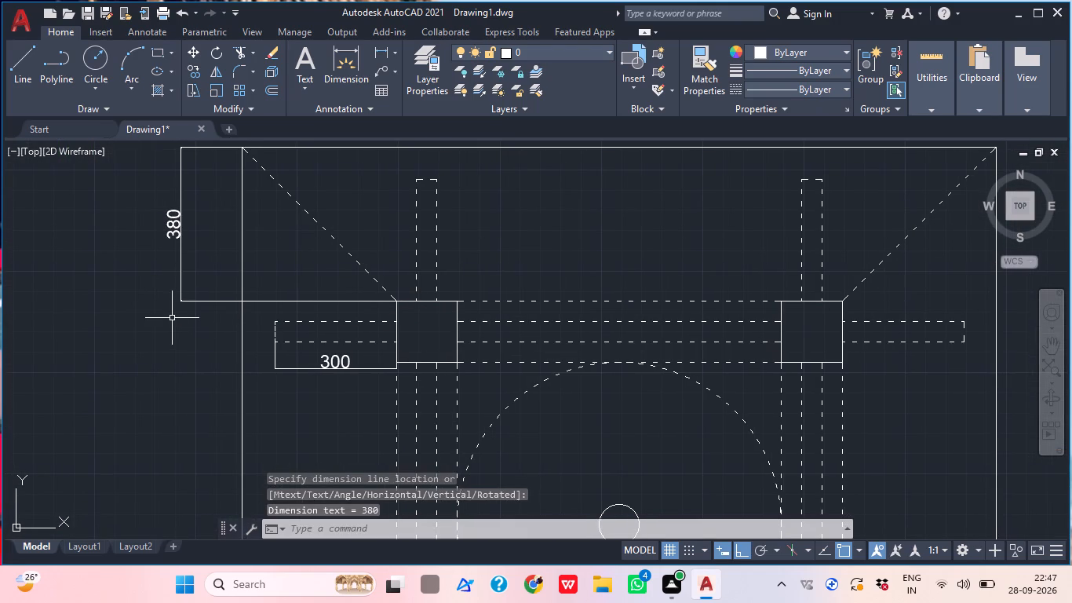
# Dimension the outer square's left edge from the upper-left block's top level down to the lower-left bar's upper edge level, placed outside the square.
pyautogui.click(377, 56)
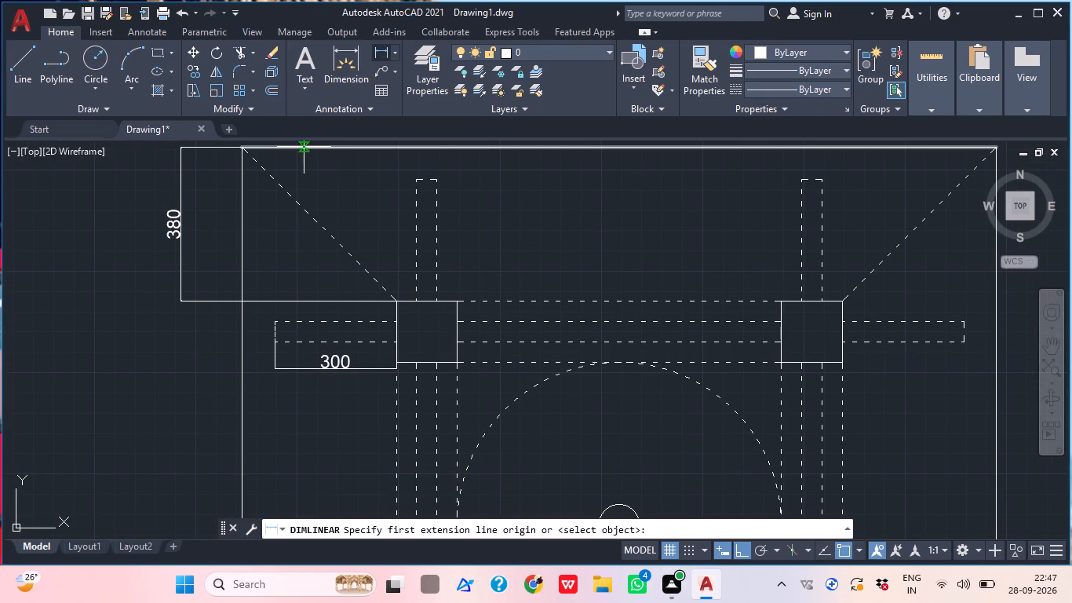
pyautogui.click(241, 302)
pyautogui.scroll(-3, 244, 268)
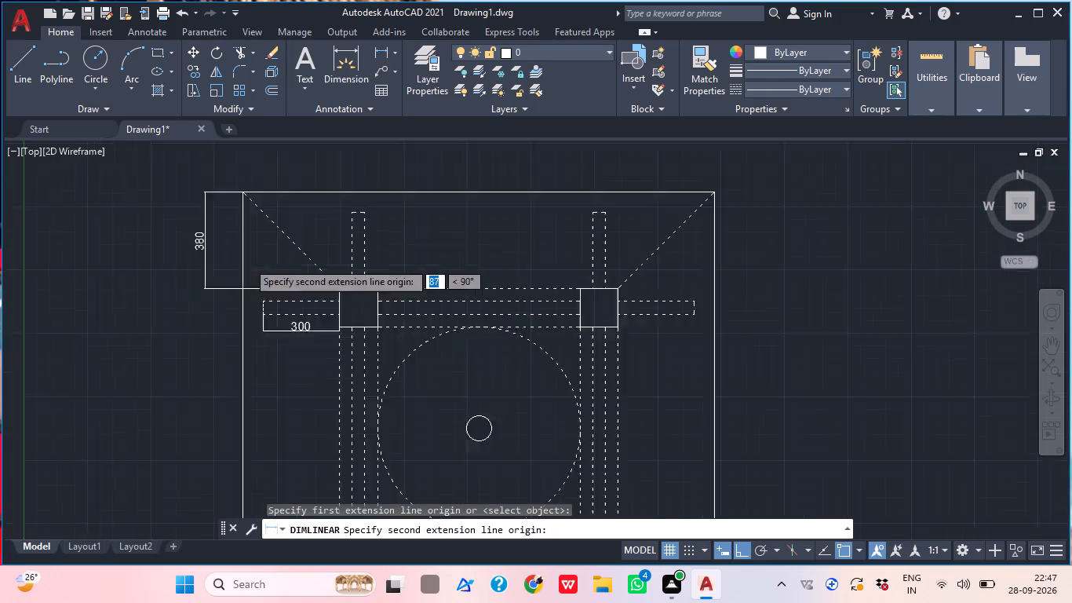
pyautogui.scroll(-1, 252, 256)
pyautogui.scroll(2, 260, 323)
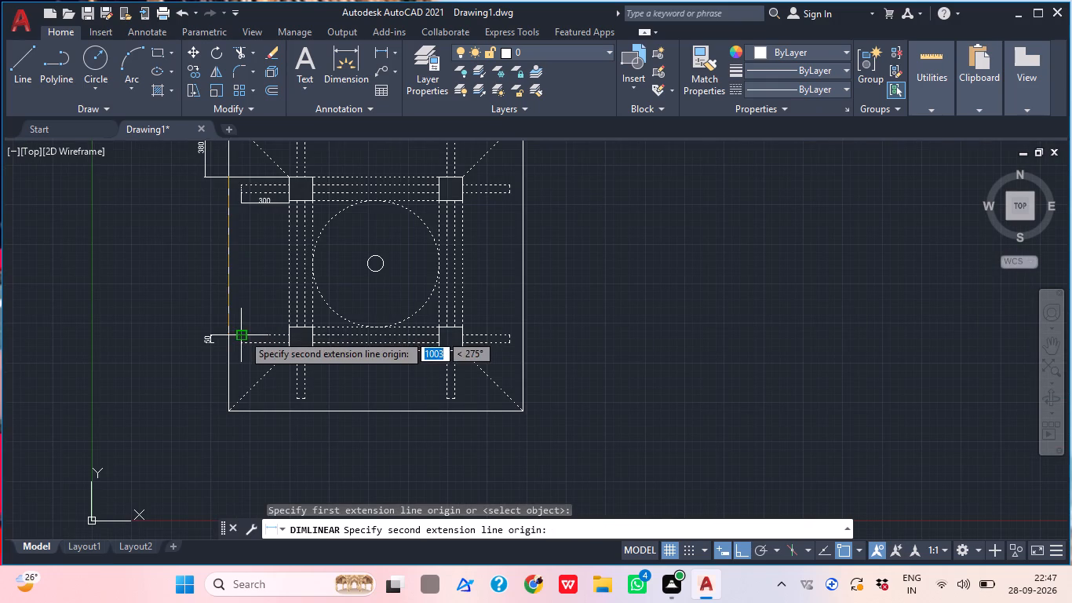
pyautogui.scroll(3, 204, 338)
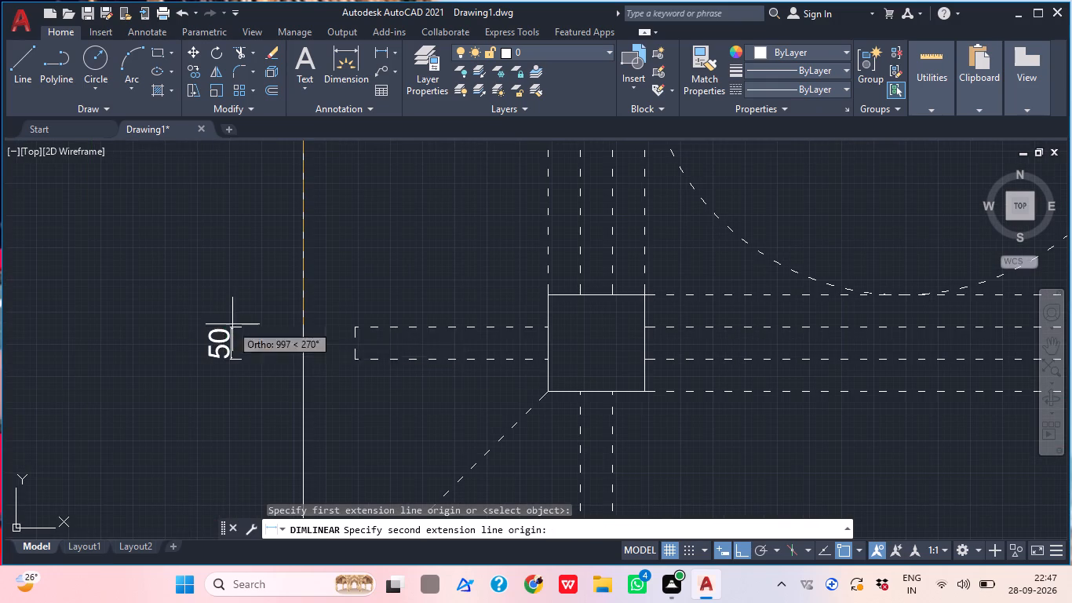
pyautogui.click(301, 327)
pyautogui.scroll(2, 235, 330)
pyautogui.scroll(-1, 235, 330)
pyautogui.scroll(1, 235, 330)
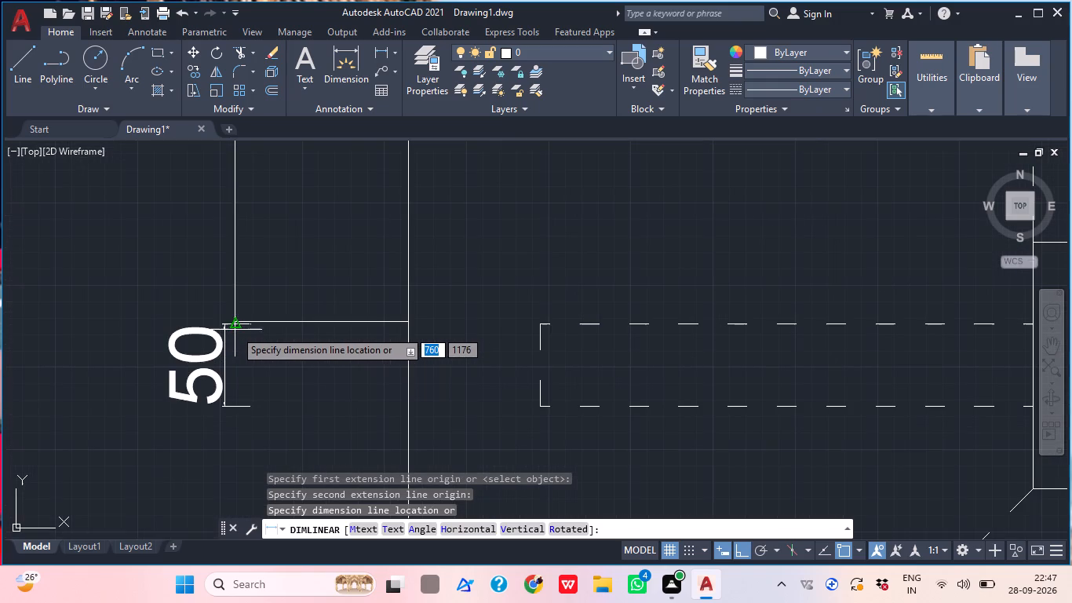
pyautogui.click(235, 325)
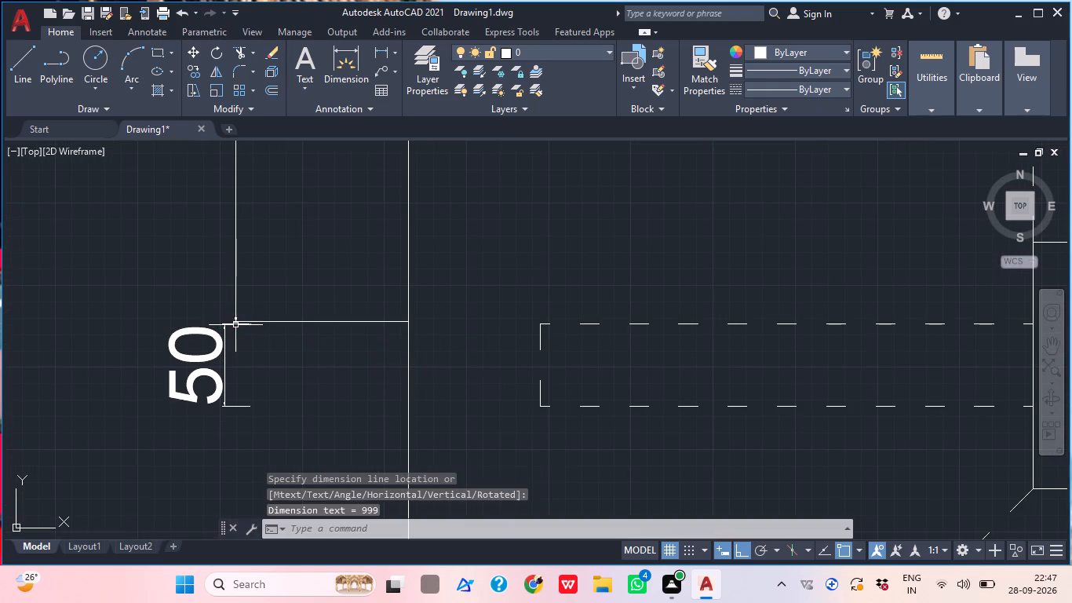
pyautogui.scroll(-7, 255, 309)
pyautogui.moveTo(264, 342); pyautogui.dragTo(257, 356, button='middle')
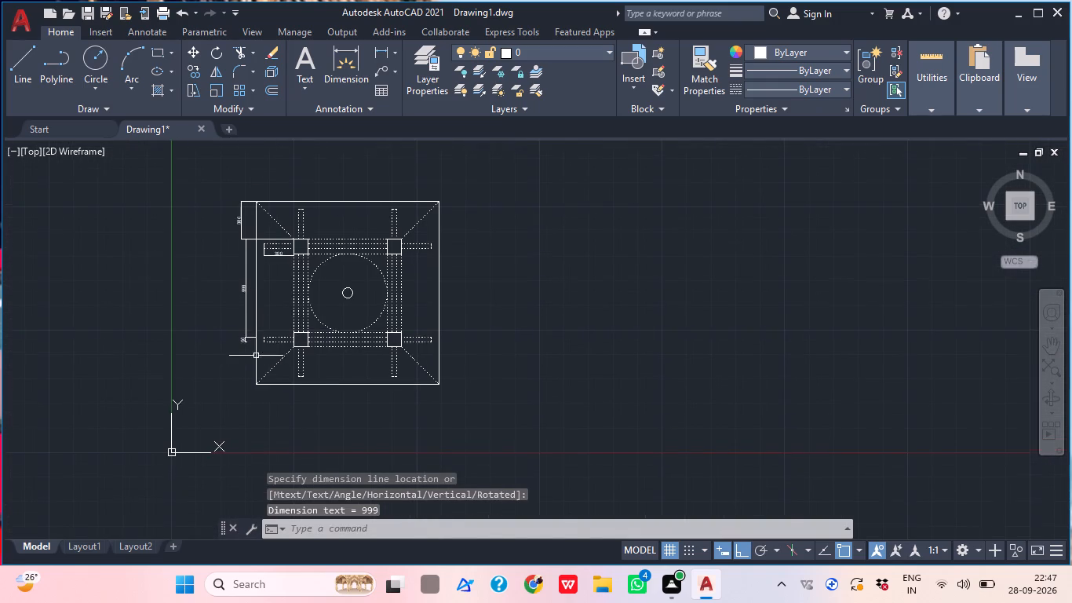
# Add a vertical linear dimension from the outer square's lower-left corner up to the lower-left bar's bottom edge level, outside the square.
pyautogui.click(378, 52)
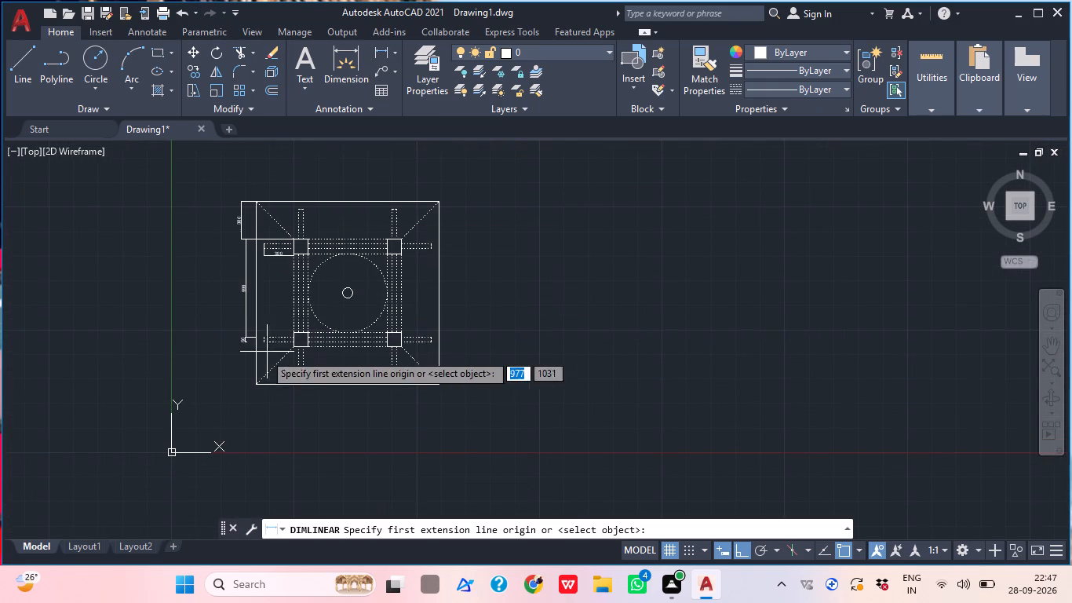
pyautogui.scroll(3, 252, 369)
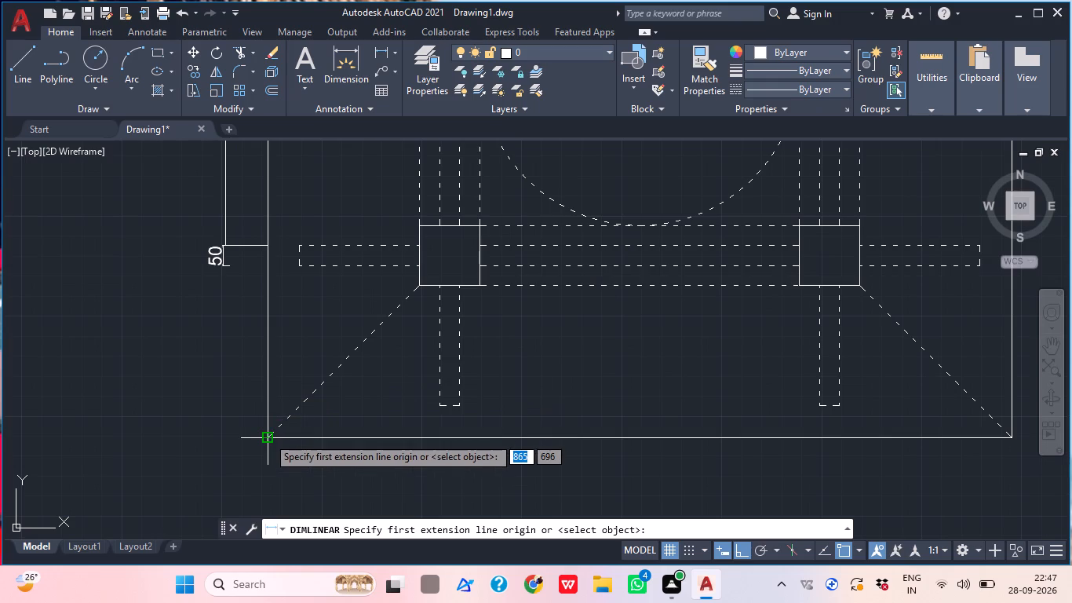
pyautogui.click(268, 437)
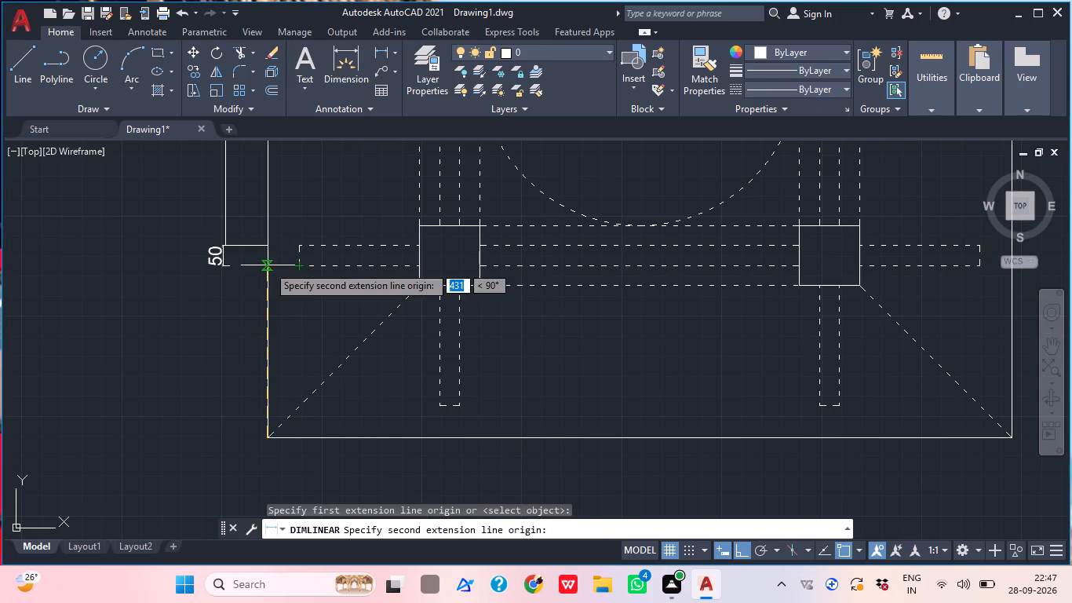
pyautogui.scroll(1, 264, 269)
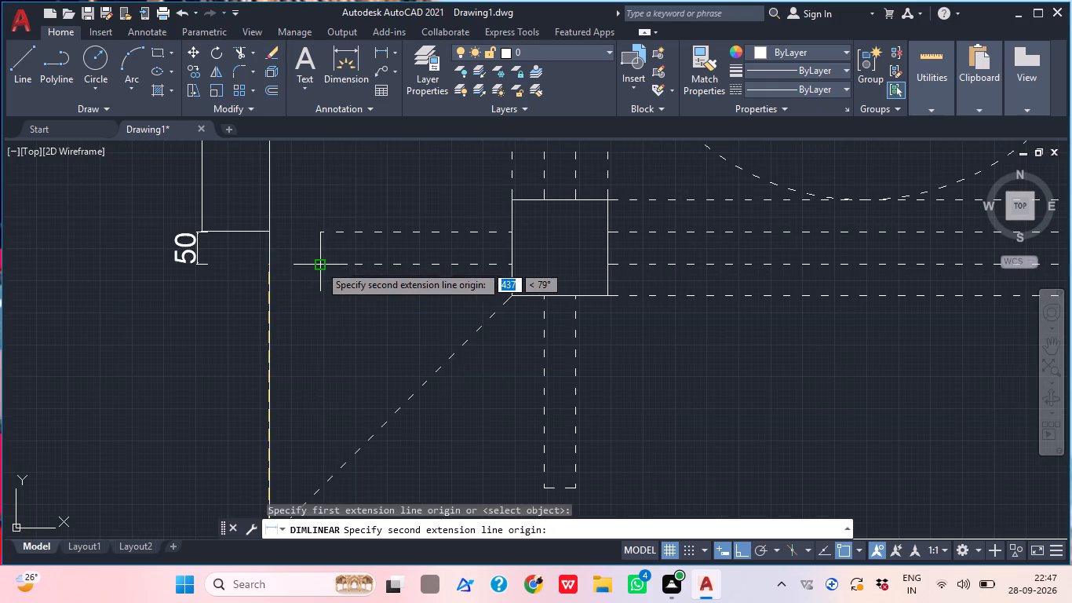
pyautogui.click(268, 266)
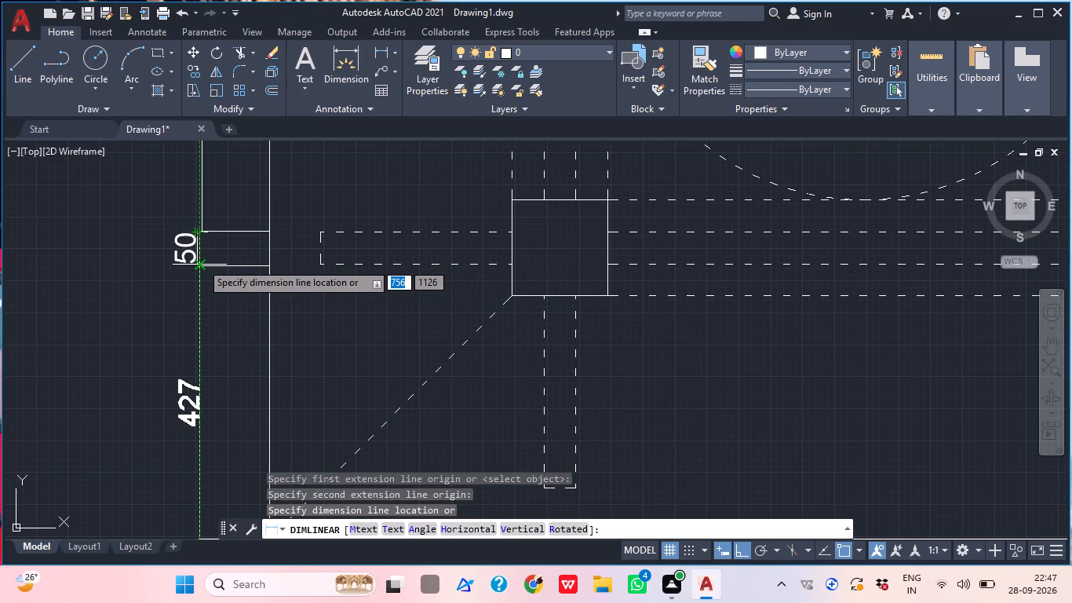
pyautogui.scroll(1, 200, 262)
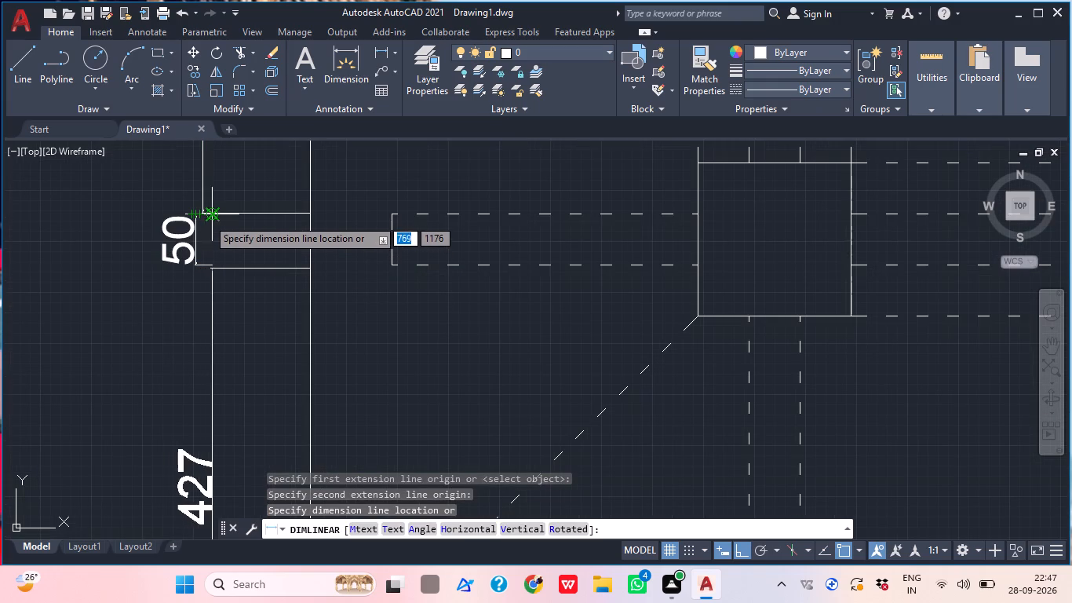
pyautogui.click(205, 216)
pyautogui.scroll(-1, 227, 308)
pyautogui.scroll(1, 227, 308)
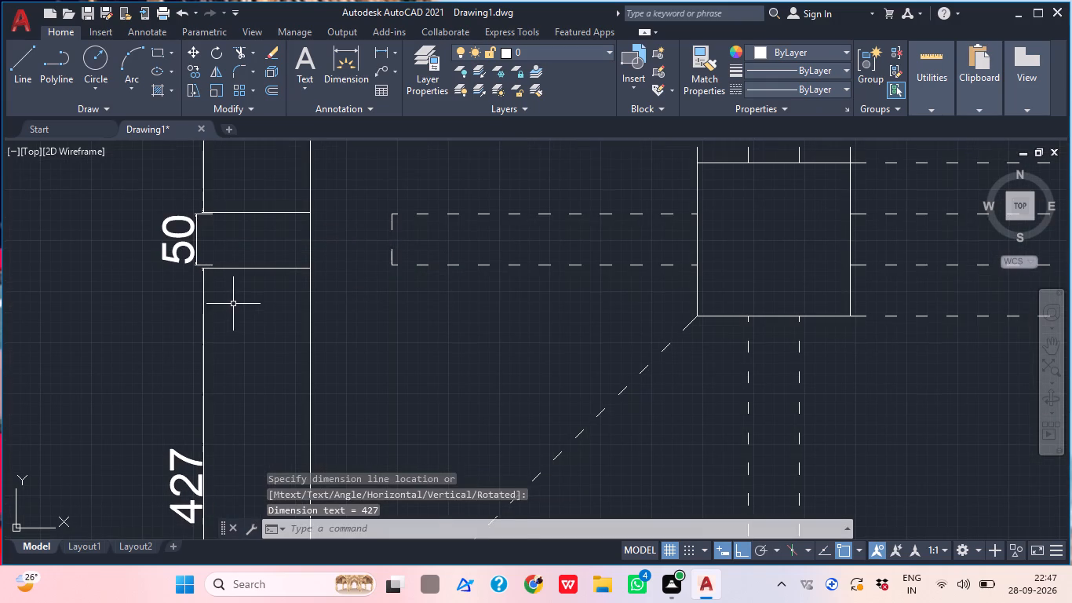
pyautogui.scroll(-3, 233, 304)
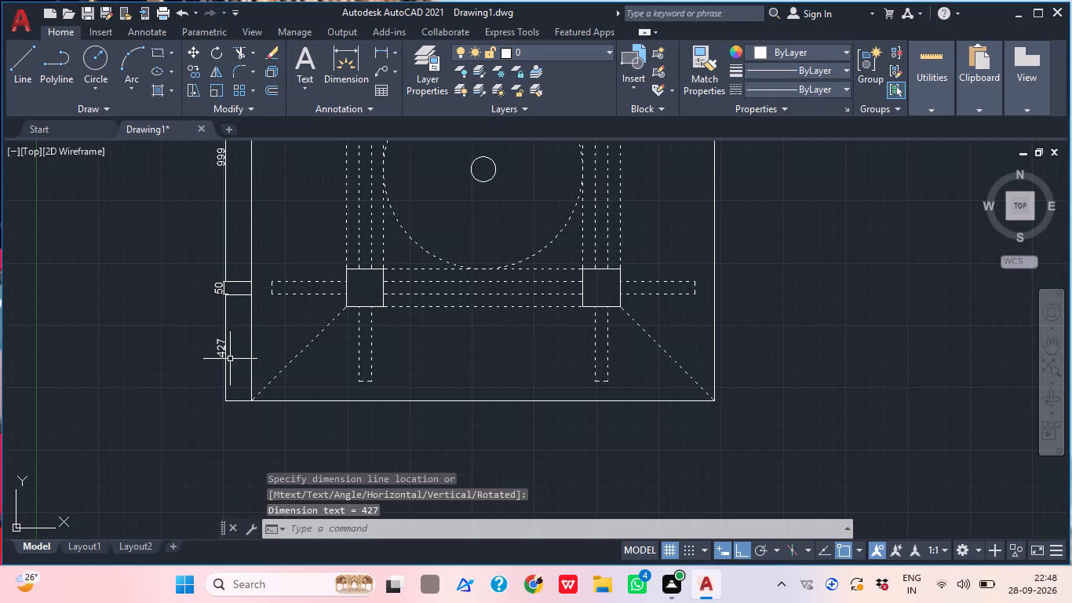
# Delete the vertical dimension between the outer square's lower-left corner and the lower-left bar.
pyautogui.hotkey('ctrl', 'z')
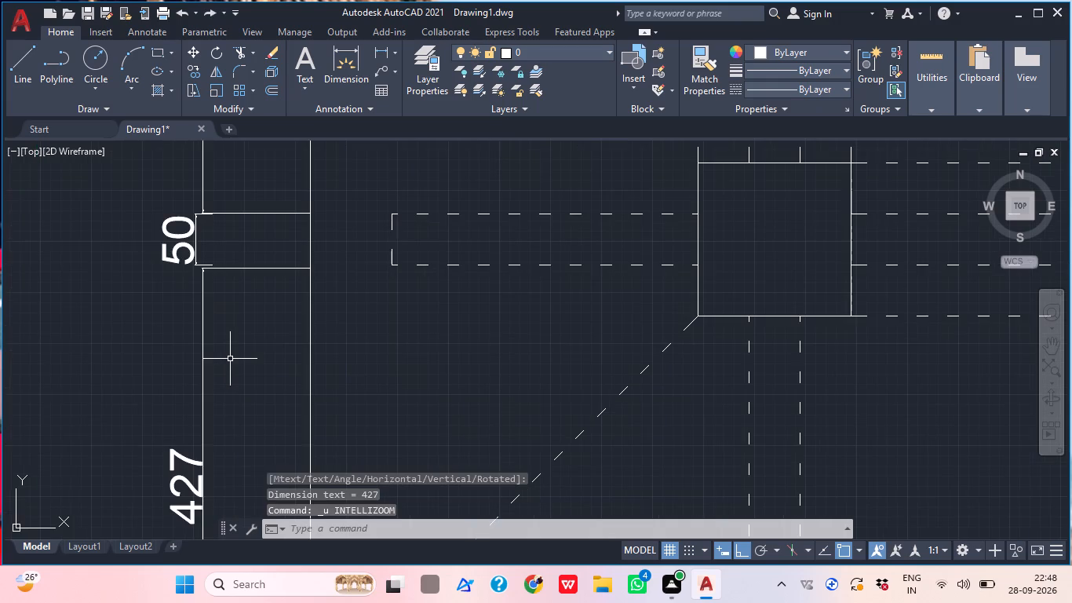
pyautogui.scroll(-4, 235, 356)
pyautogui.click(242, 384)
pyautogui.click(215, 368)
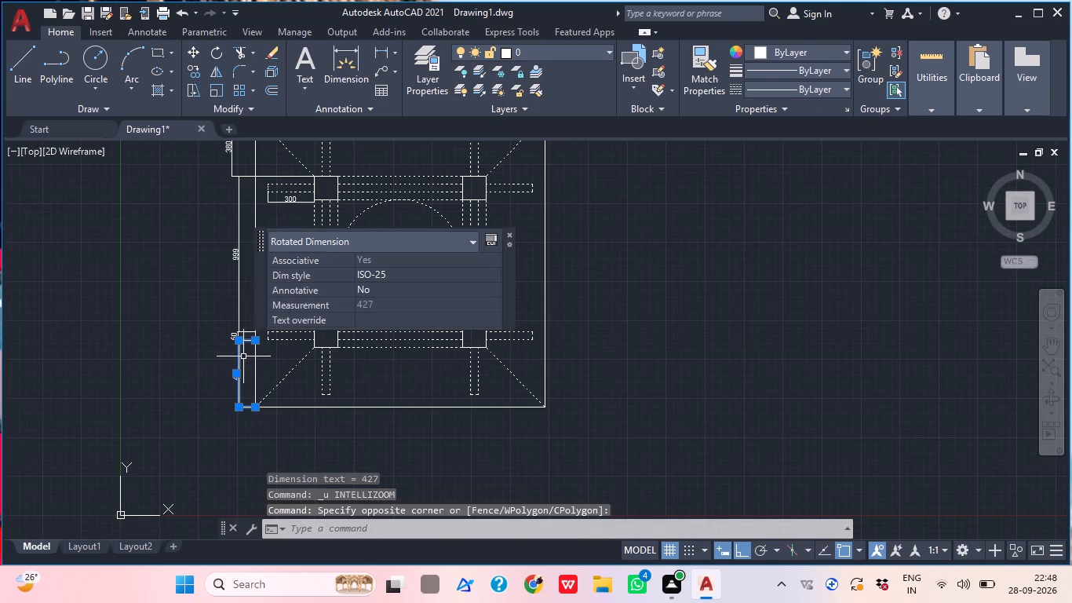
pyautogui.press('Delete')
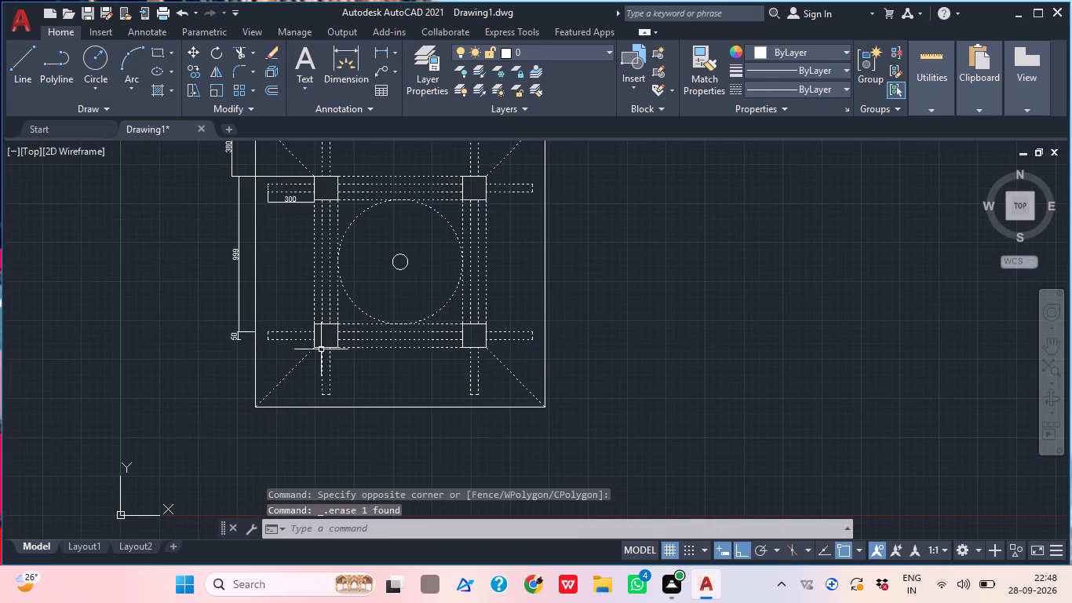
# Stretch the long middle vertical dimension's dimension line outward to align with the upper vertical dimension's line.
pyautogui.moveTo(261, 348); pyautogui.dragTo(225, 409, button='middle')
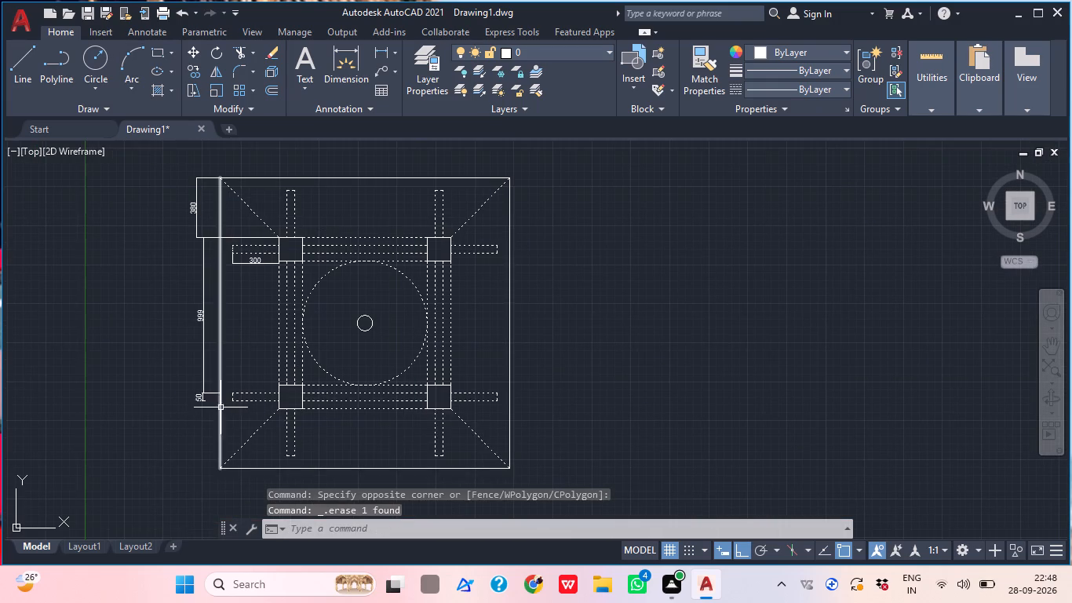
pyautogui.scroll(2, 208, 237)
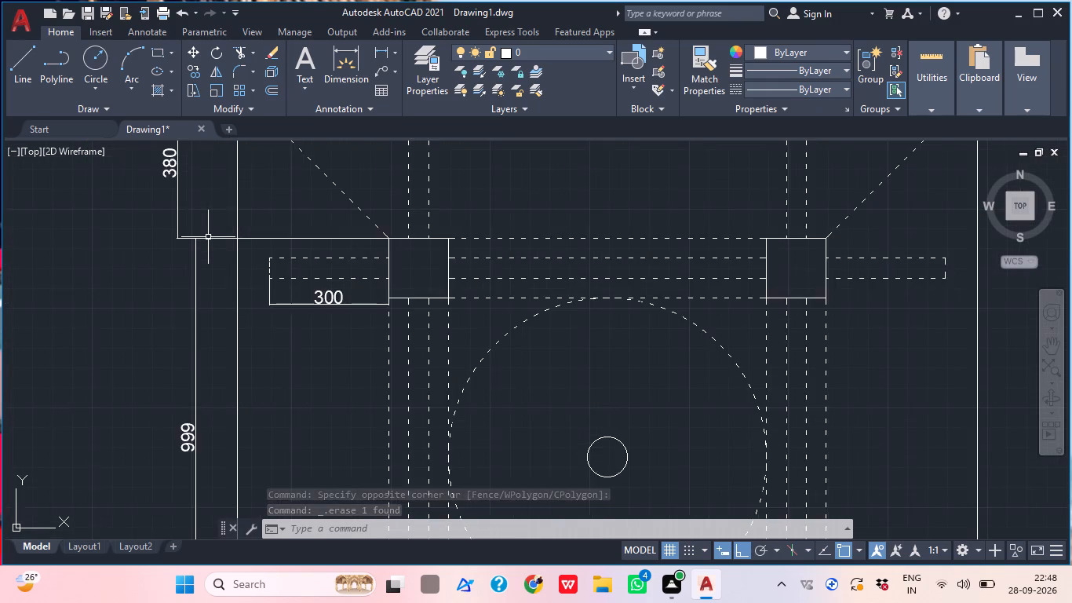
pyautogui.scroll(2, 208, 237)
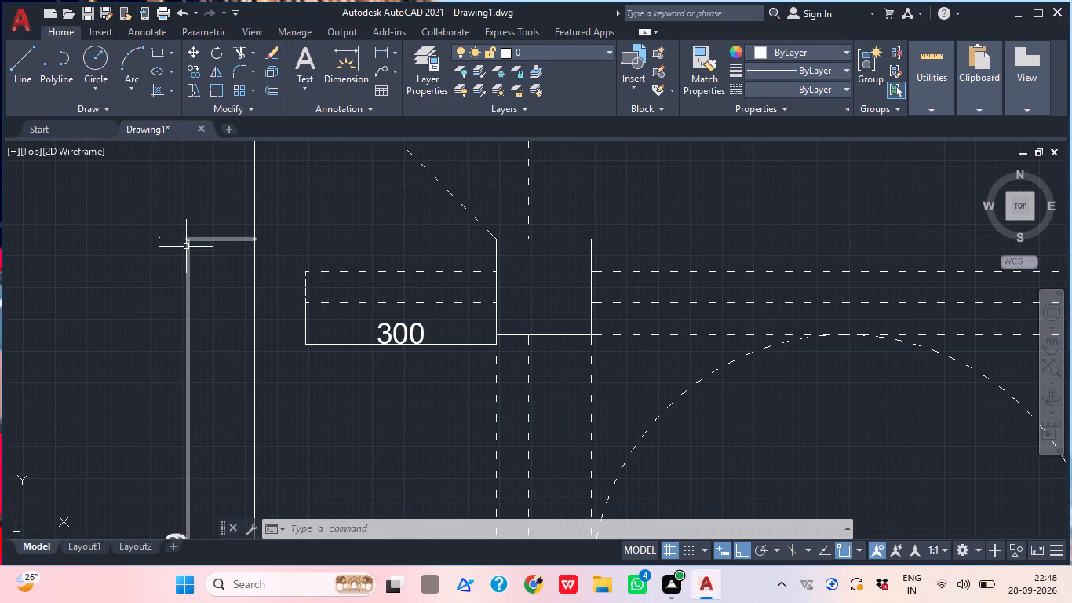
pyautogui.click(188, 247)
pyautogui.click(188, 236)
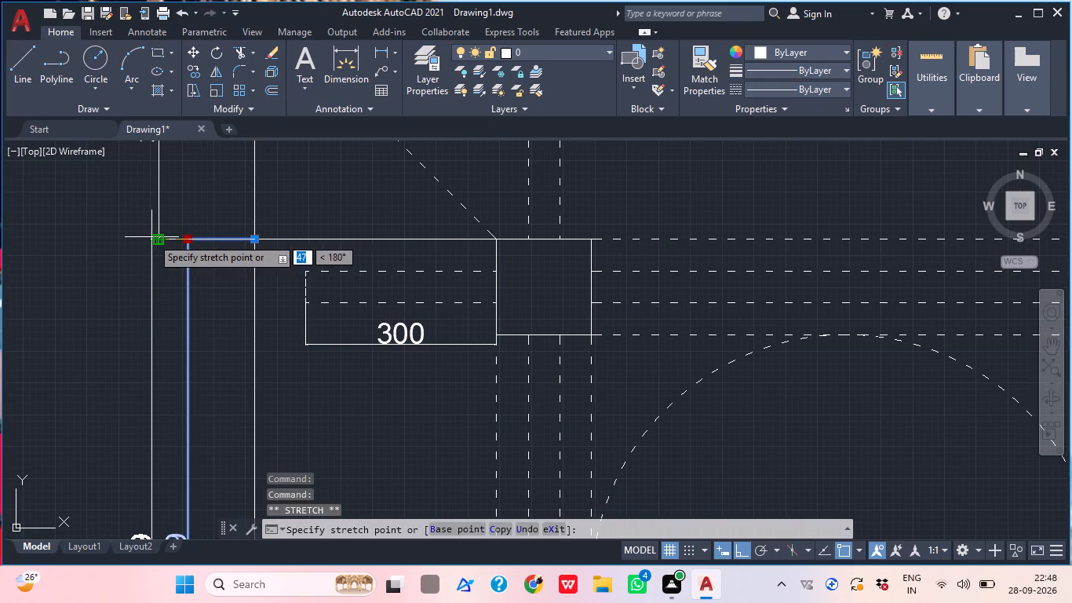
pyautogui.click(154, 237)
pyautogui.scroll(-2, 181, 209)
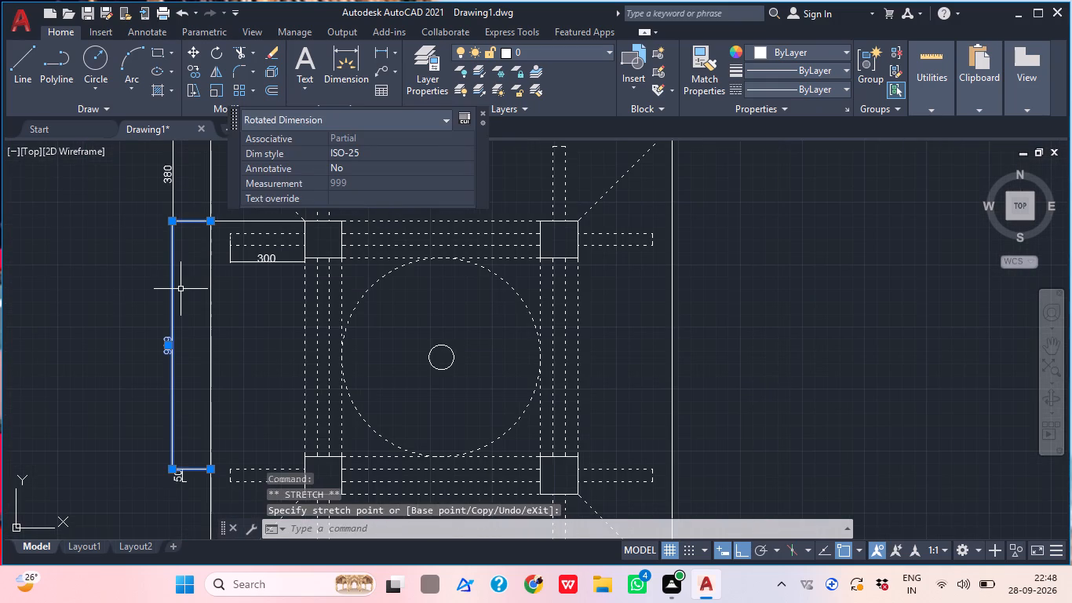
pyautogui.press('Escape')
# Stretch the 50 dimension's dimension line outward to align with the long vertical dimension's line above it.
pyautogui.moveTo(184, 280); pyautogui.dragTo(184, 212, button='middle')
pyautogui.scroll(3, 162, 444)
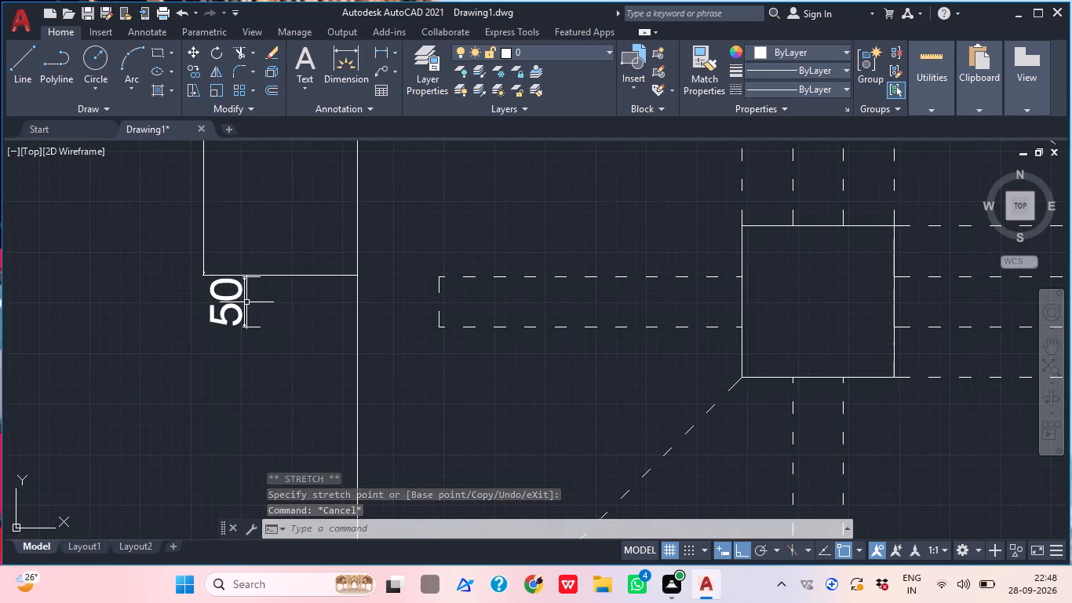
pyautogui.click(246, 302)
pyautogui.click(238, 301)
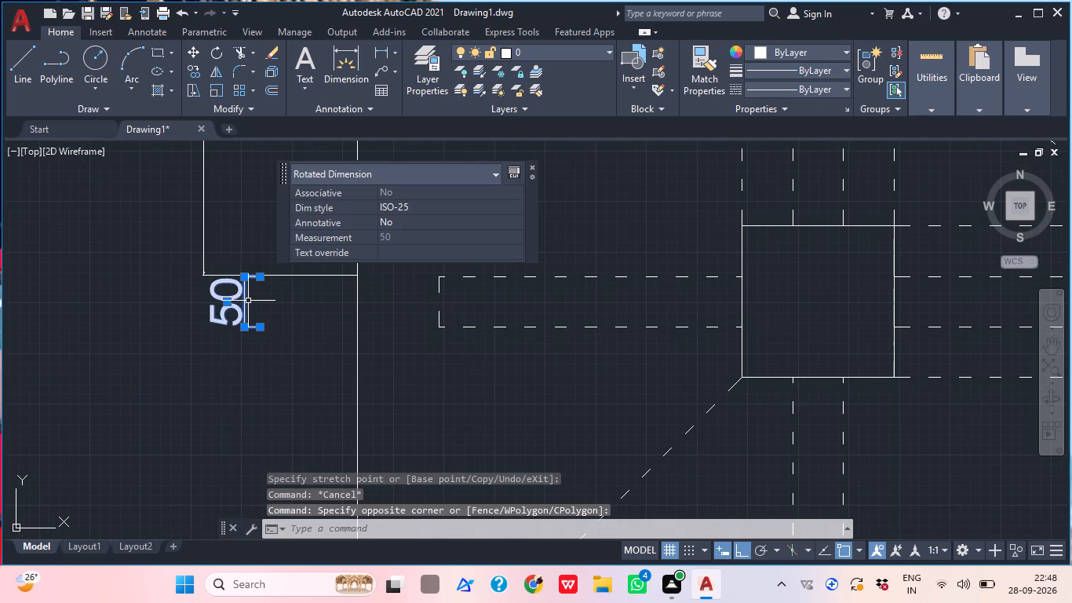
pyautogui.scroll(1, 256, 280)
pyautogui.click(233, 271)
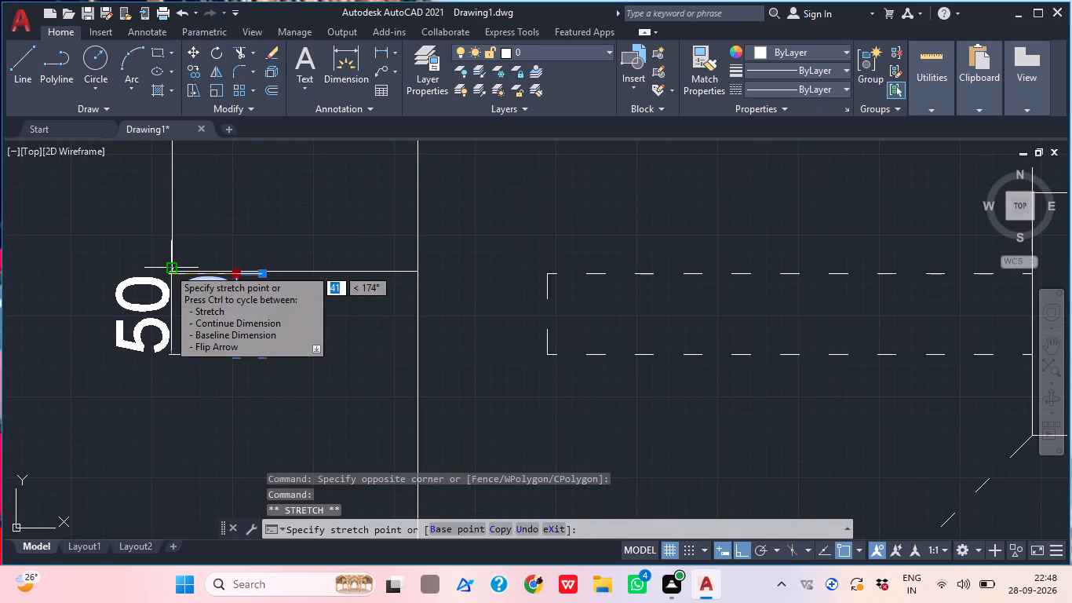
pyautogui.click(168, 268)
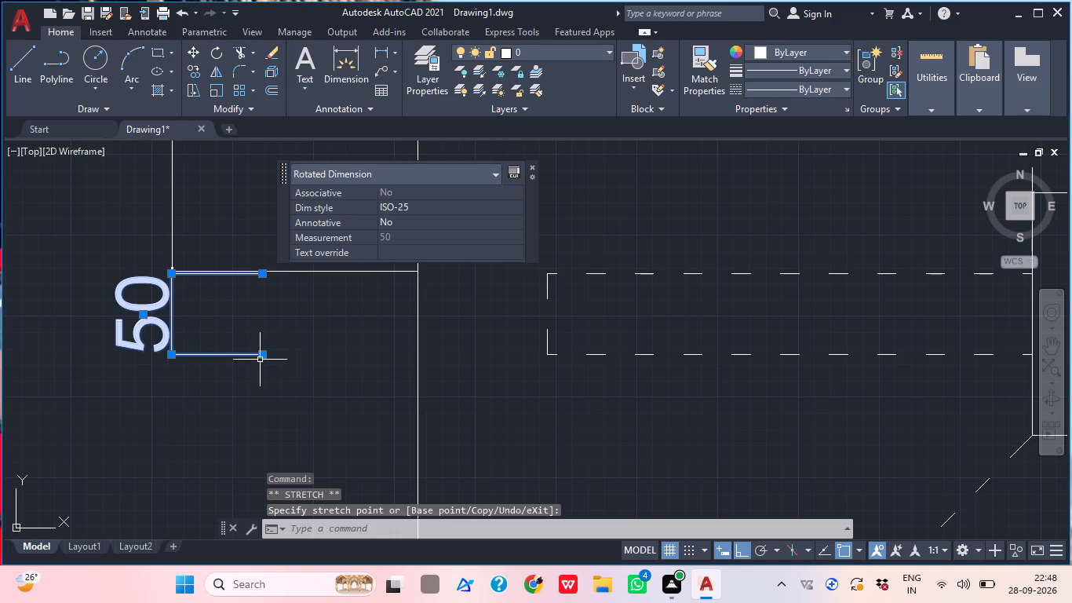
# Shorten both extension lines of the 50 dimension by moving their origin points closer to its dimension line.
pyautogui.click(264, 356)
pyautogui.click(191, 357)
pyautogui.click(261, 274)
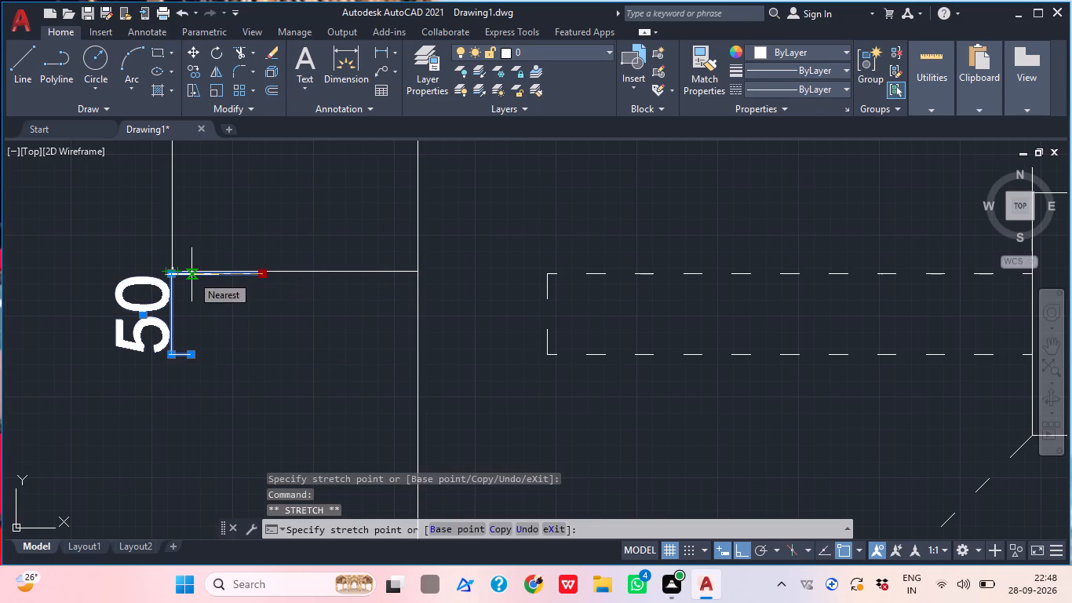
pyautogui.click(191, 275)
pyautogui.press('Escape')
pyautogui.scroll(-1, 162, 326)
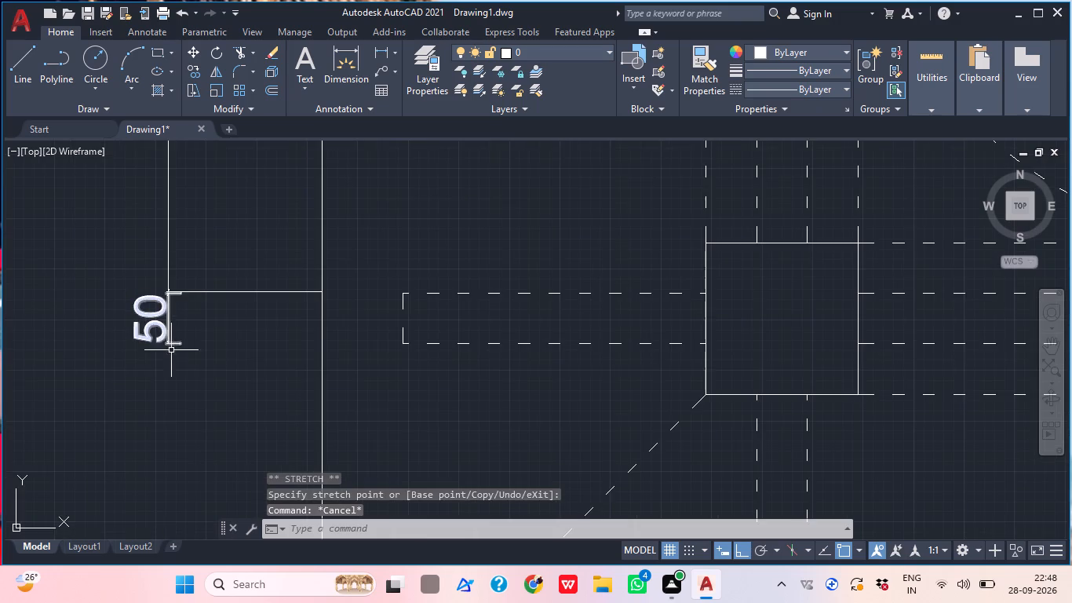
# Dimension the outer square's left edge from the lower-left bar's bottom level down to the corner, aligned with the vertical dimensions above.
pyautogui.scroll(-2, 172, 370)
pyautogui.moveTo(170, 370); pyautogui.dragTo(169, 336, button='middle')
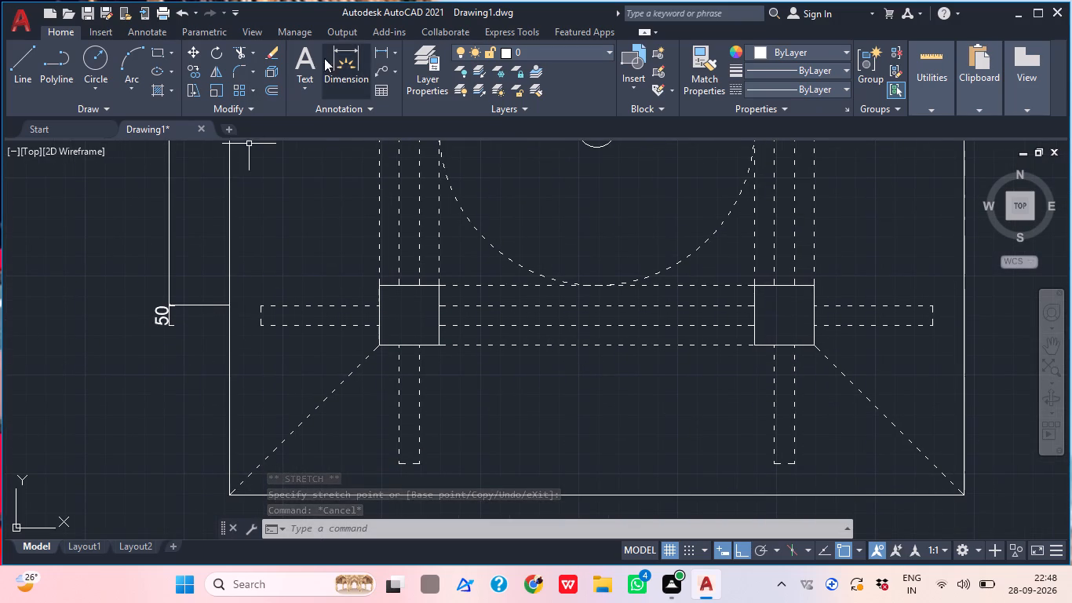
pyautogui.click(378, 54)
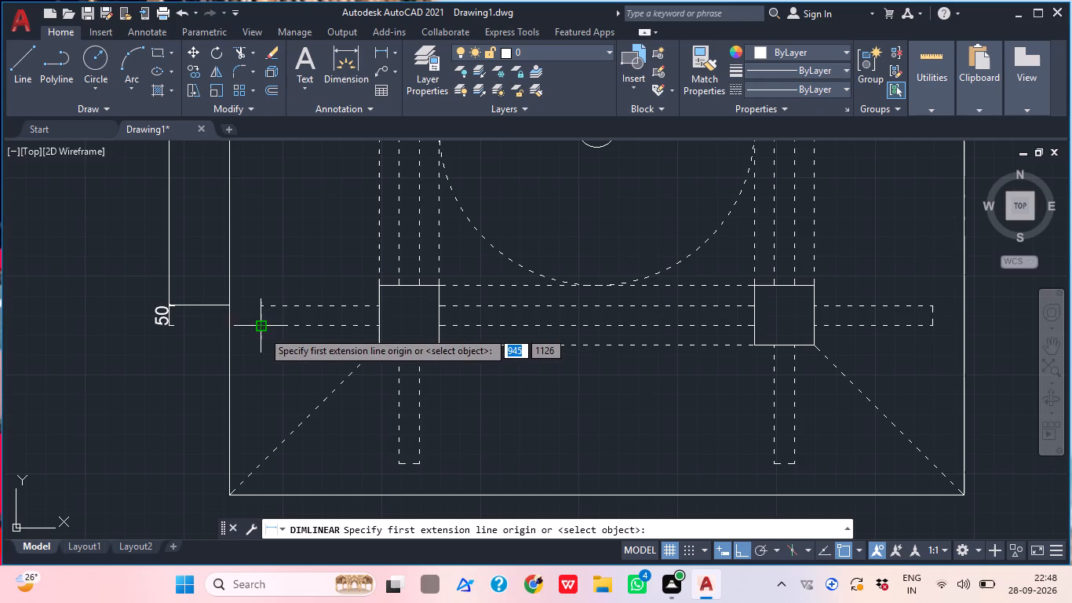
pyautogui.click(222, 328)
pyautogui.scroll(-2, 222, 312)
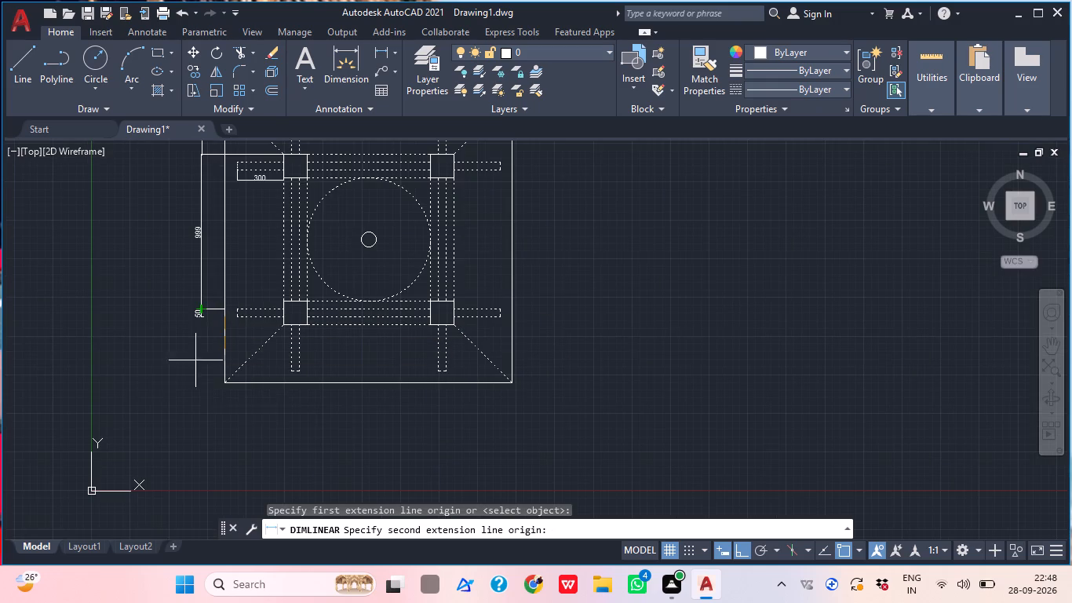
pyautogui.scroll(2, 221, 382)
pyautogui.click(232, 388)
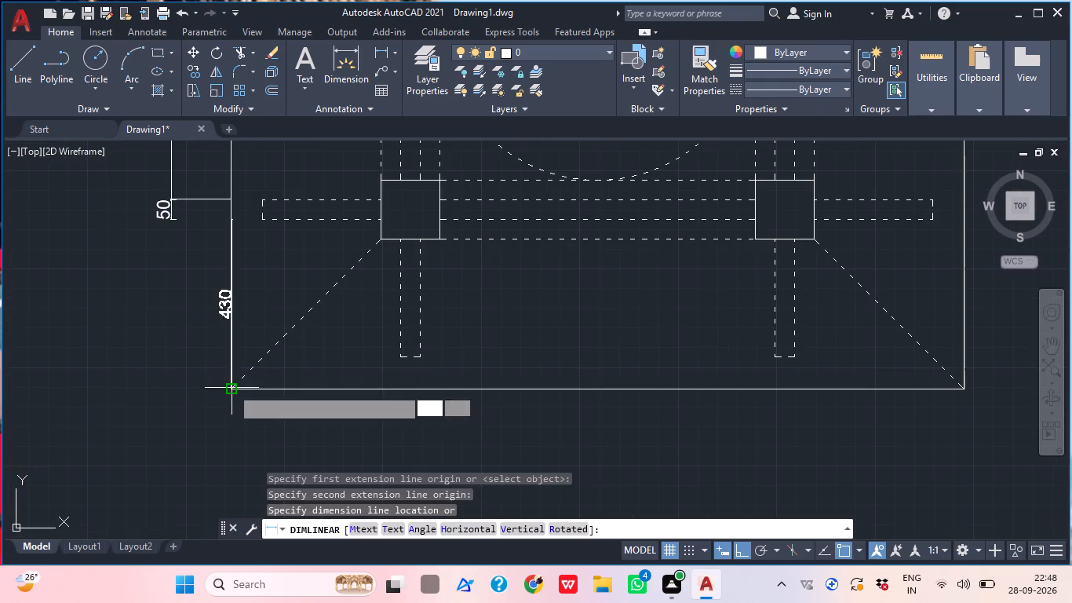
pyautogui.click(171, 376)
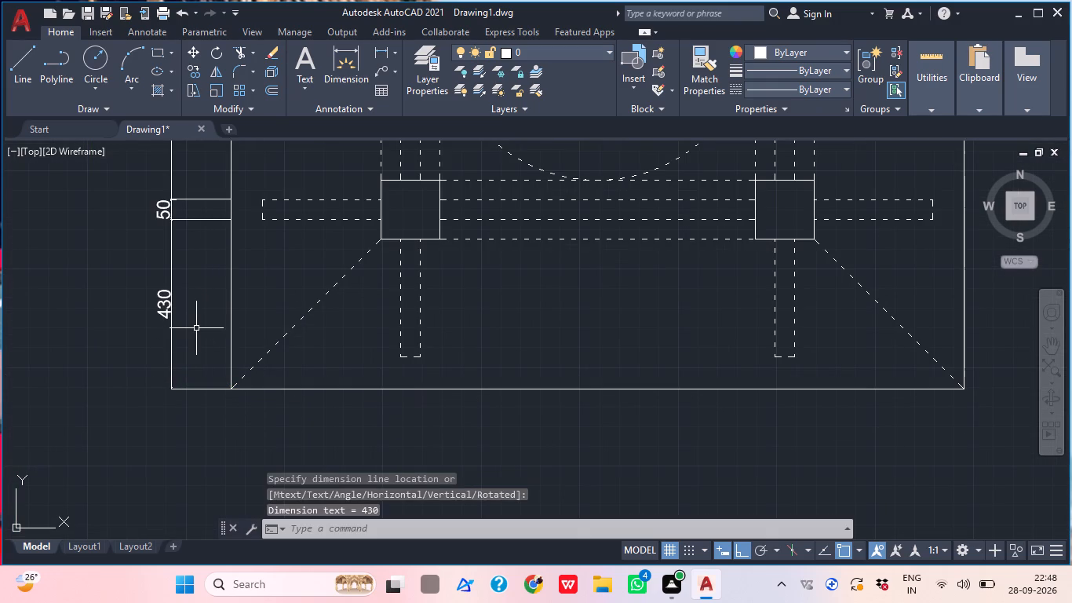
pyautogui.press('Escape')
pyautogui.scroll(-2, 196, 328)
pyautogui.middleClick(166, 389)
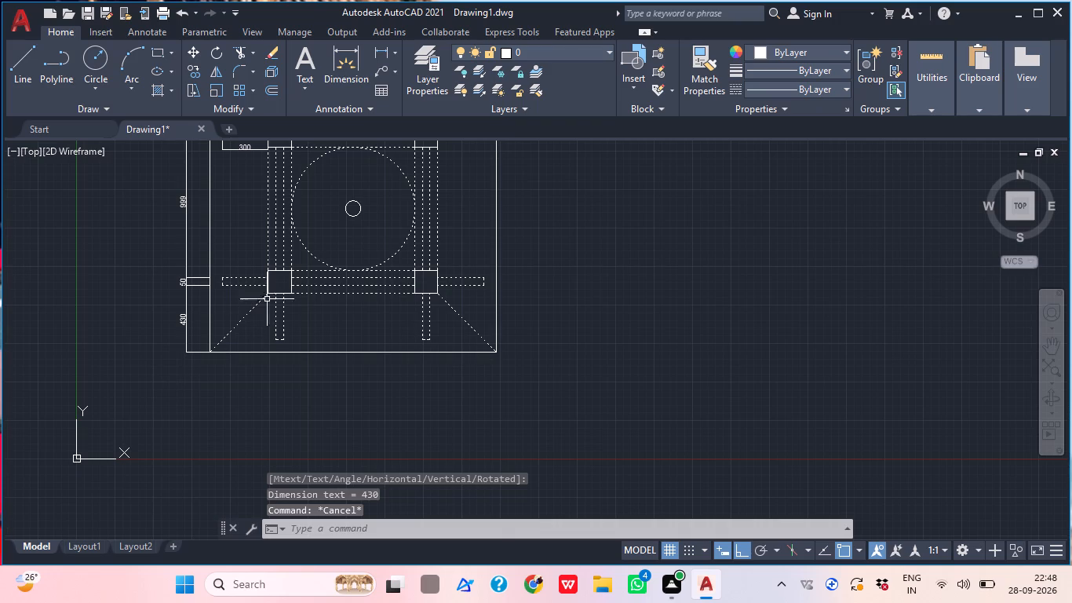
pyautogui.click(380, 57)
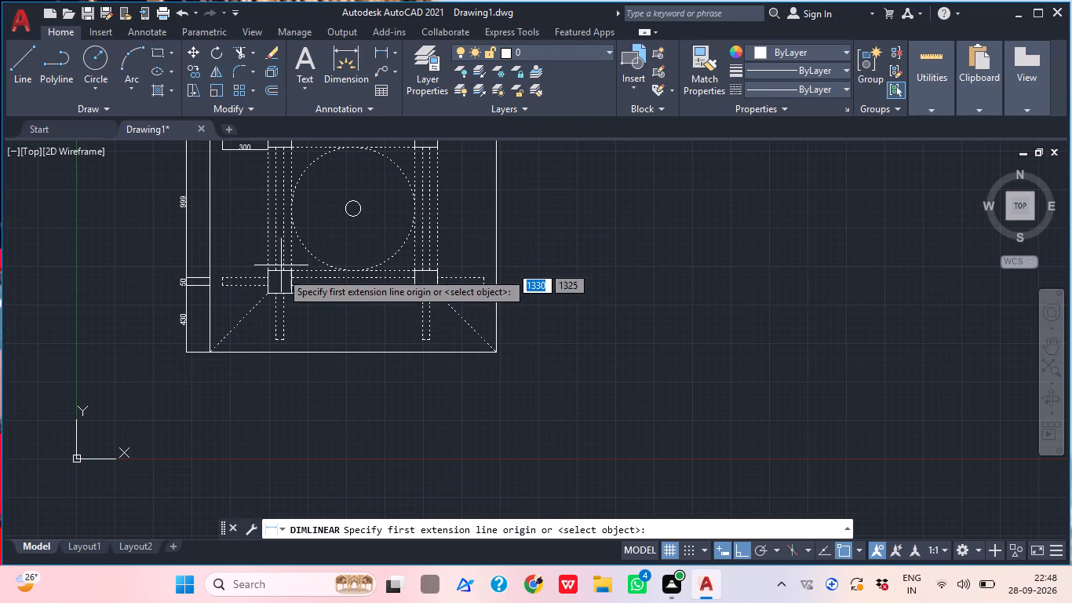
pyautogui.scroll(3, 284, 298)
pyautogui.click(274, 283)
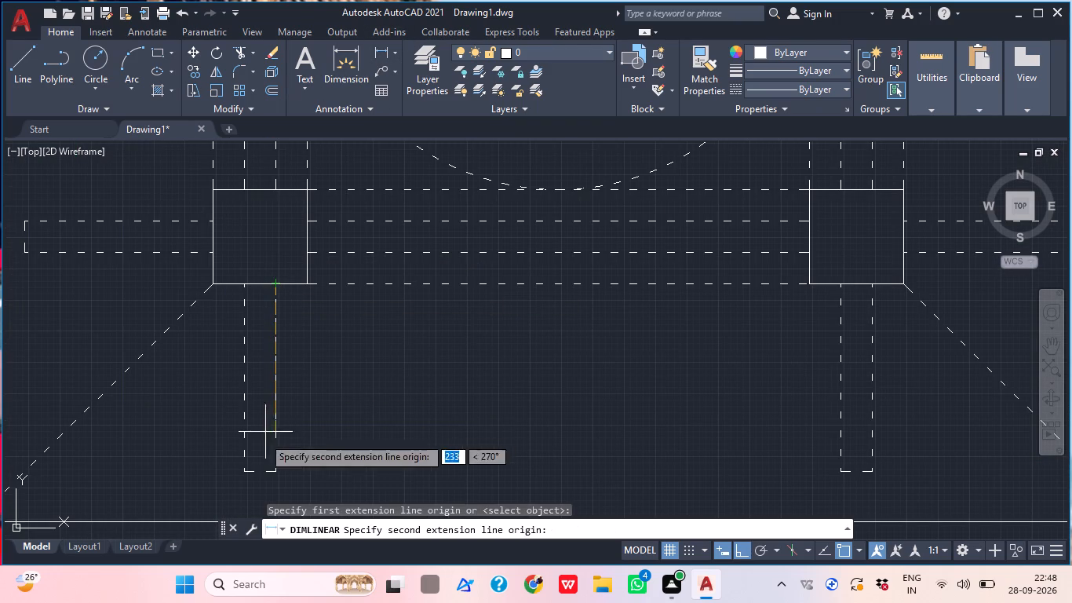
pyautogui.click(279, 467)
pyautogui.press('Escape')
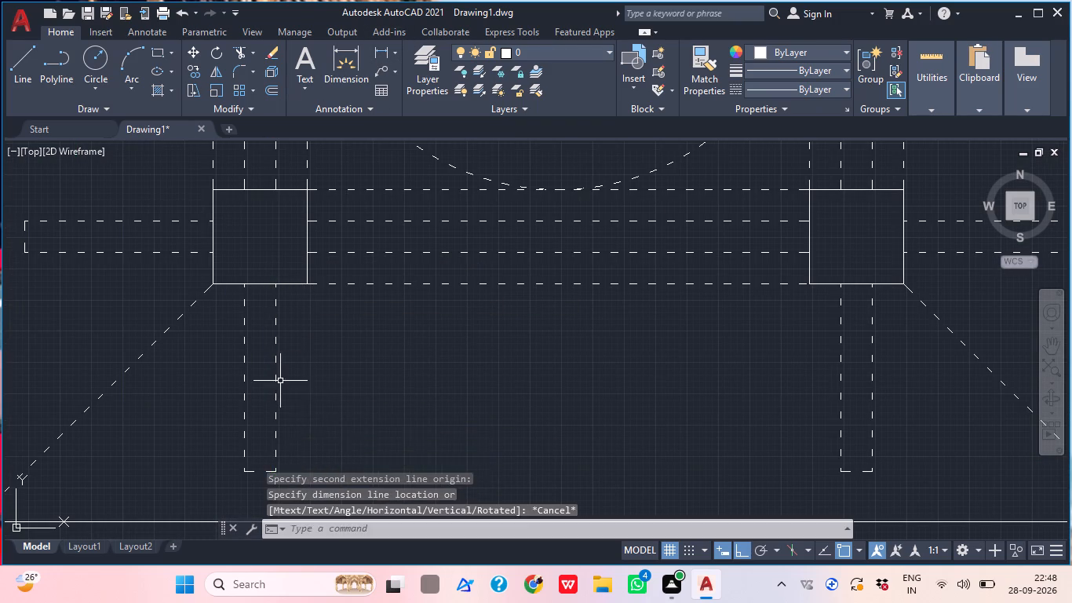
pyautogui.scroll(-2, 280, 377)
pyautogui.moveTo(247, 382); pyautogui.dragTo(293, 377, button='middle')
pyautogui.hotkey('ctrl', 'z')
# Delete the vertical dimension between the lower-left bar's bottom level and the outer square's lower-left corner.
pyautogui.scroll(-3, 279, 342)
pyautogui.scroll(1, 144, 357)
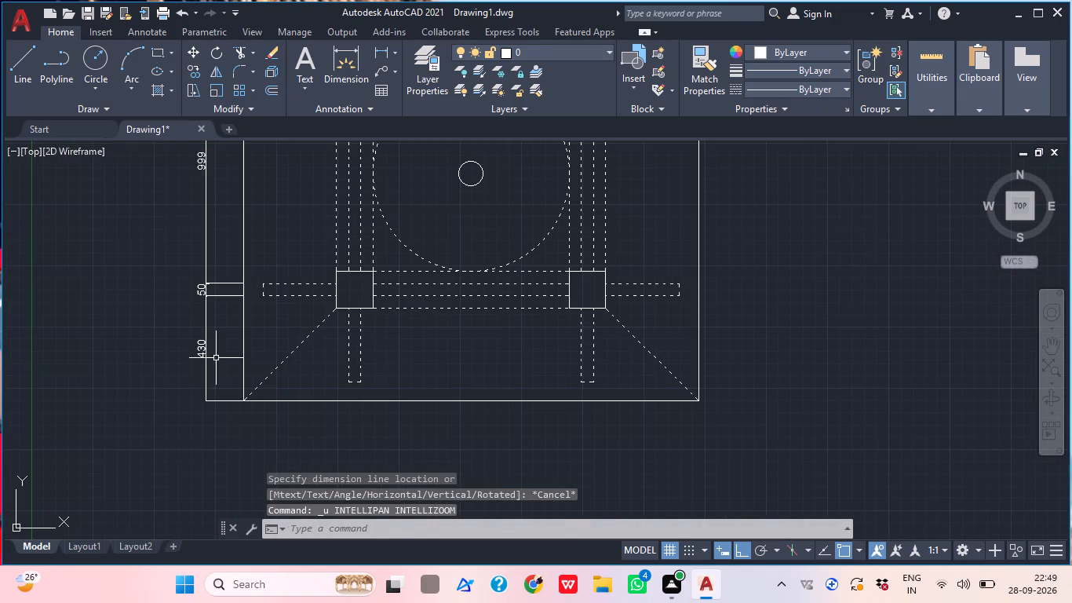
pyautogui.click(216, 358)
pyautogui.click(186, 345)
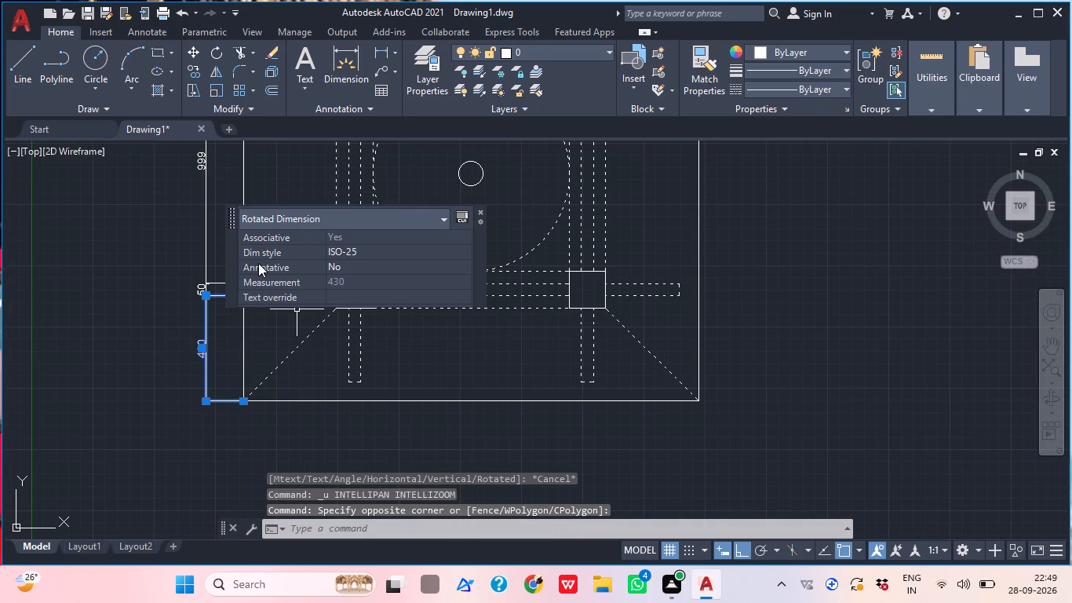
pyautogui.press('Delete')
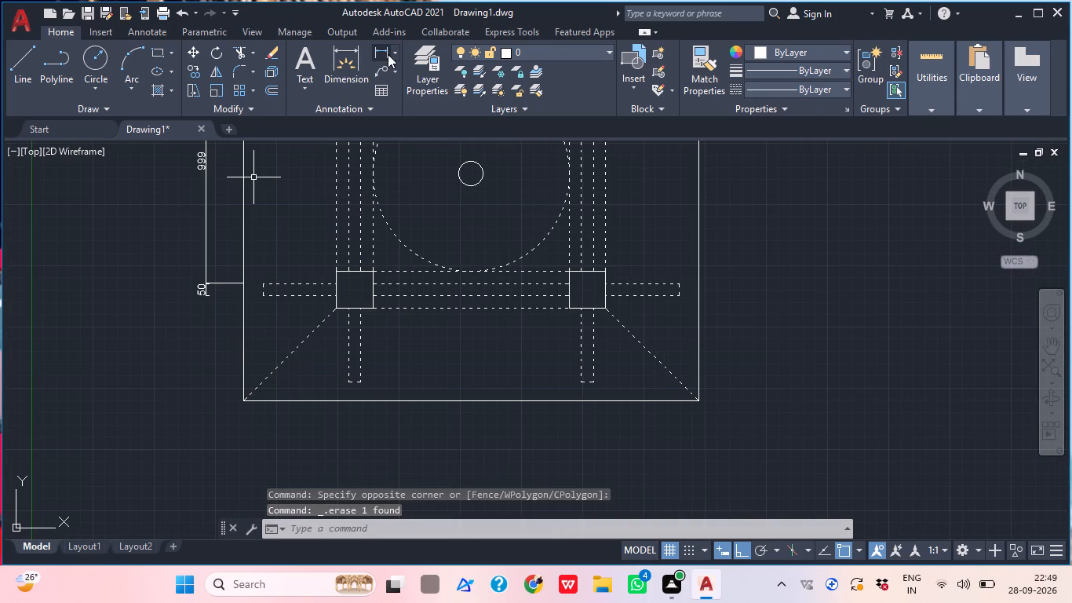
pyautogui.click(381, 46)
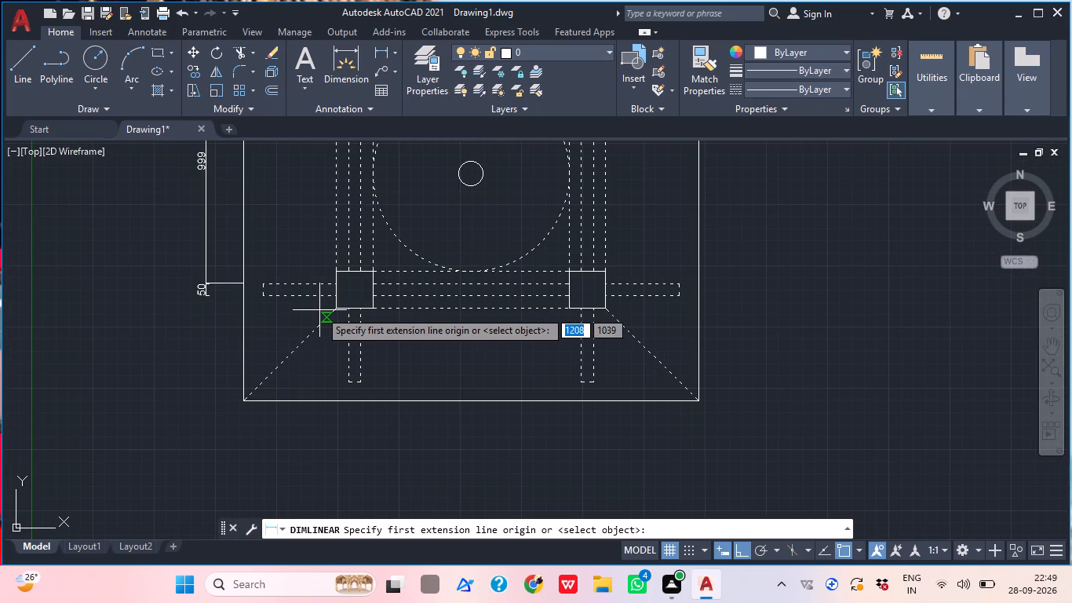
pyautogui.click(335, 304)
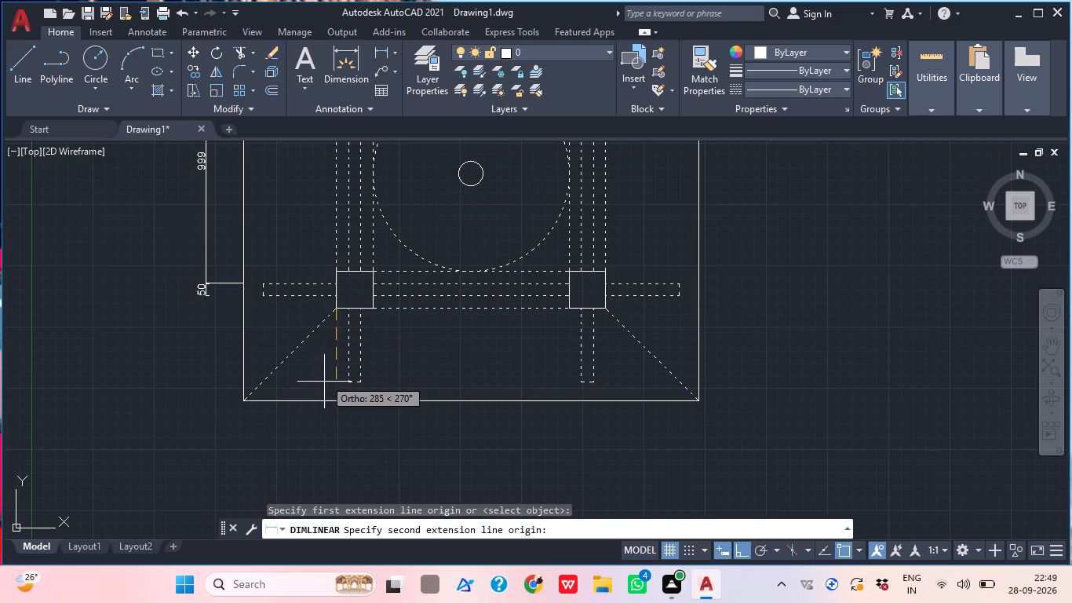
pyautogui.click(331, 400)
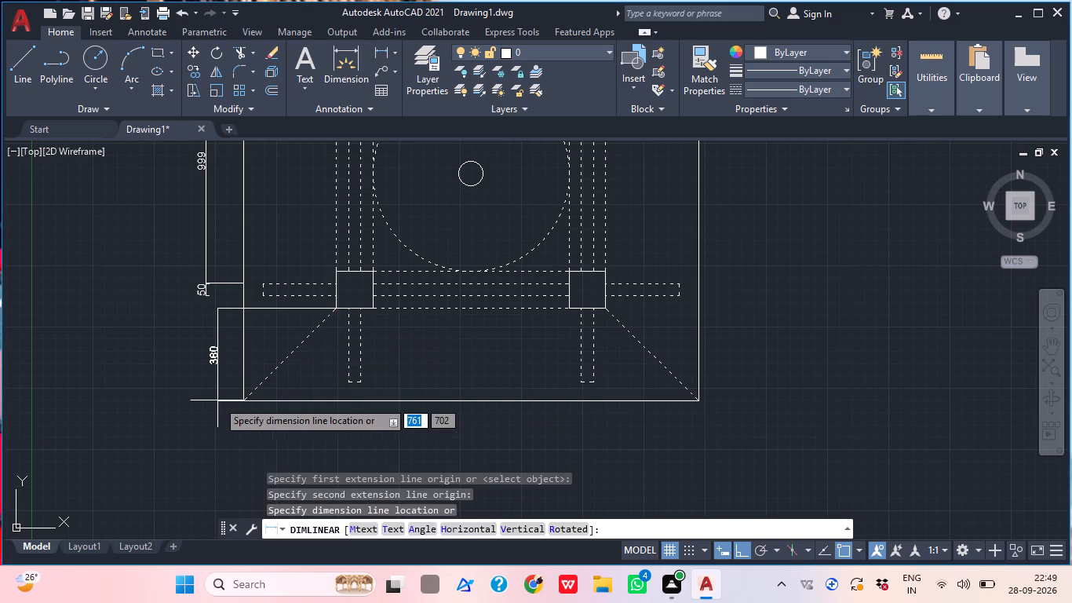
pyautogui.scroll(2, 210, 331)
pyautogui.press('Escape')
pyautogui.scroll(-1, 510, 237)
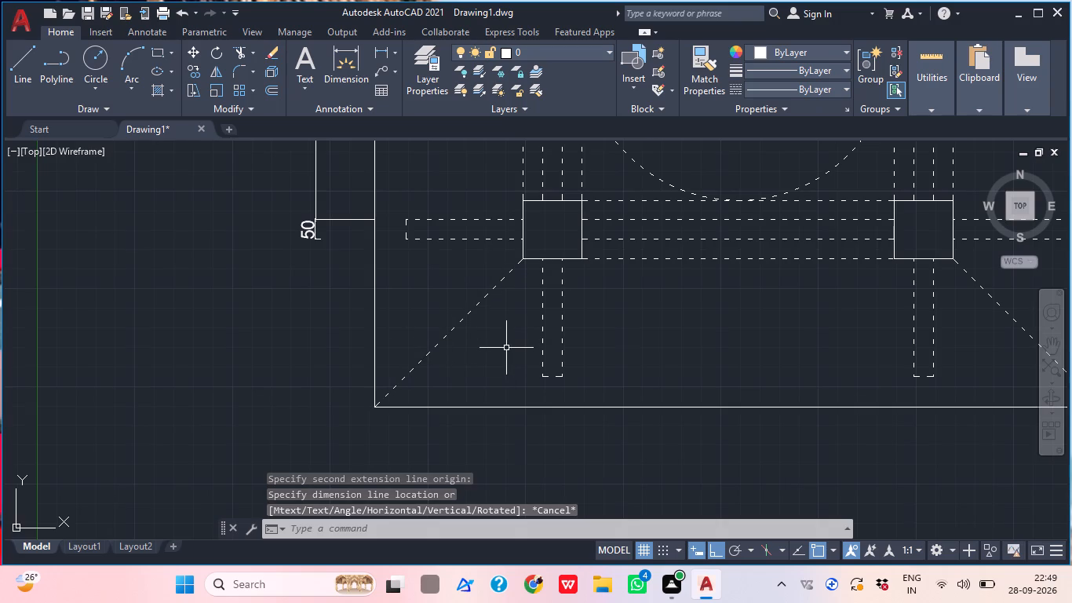
# Draw a line along the outer square's left edge from the lower-left block's bottom level down to the square's lower-left corner.
pyautogui.write('l')
pyautogui.press('space')
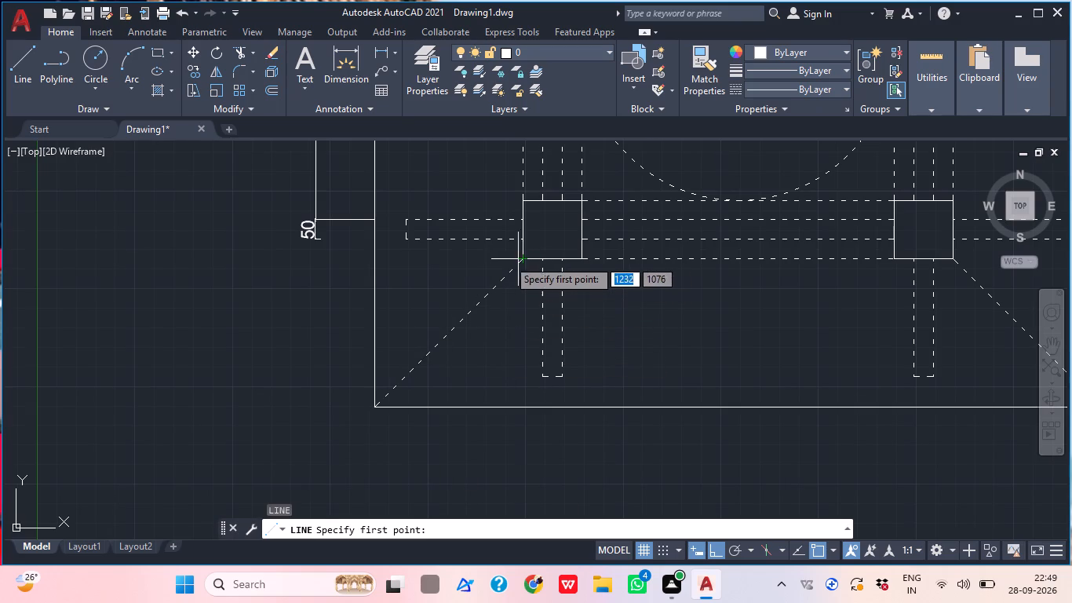
pyautogui.click(376, 263)
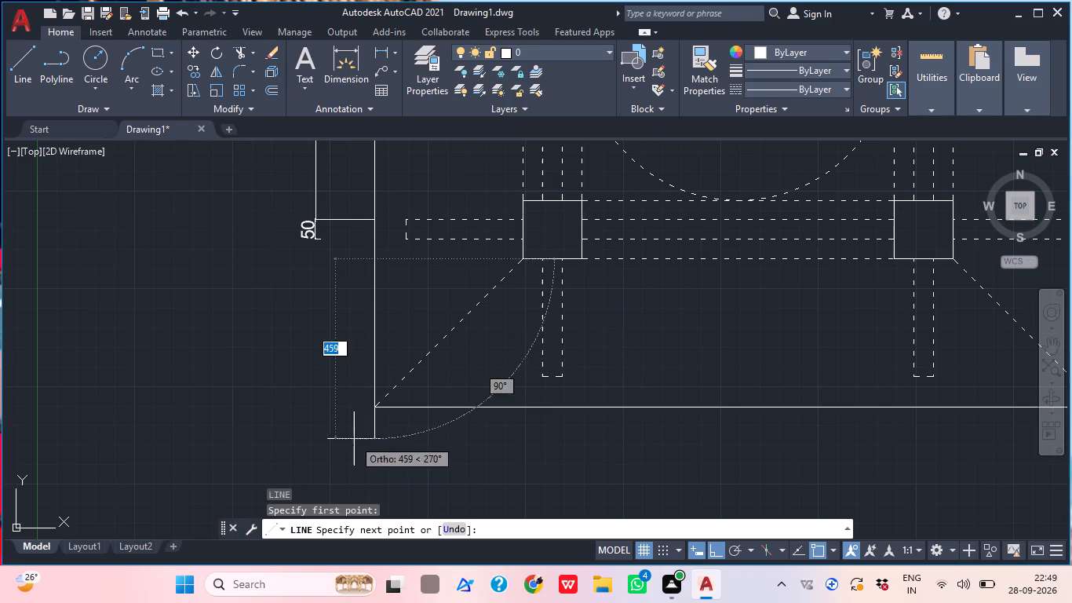
pyautogui.click(371, 408)
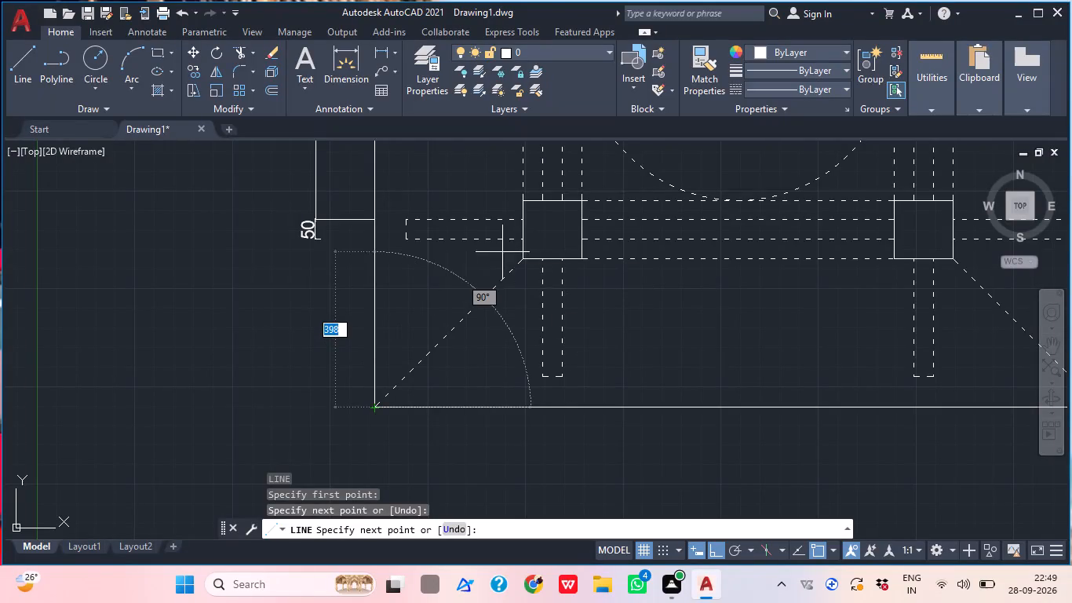
pyautogui.press('Escape')
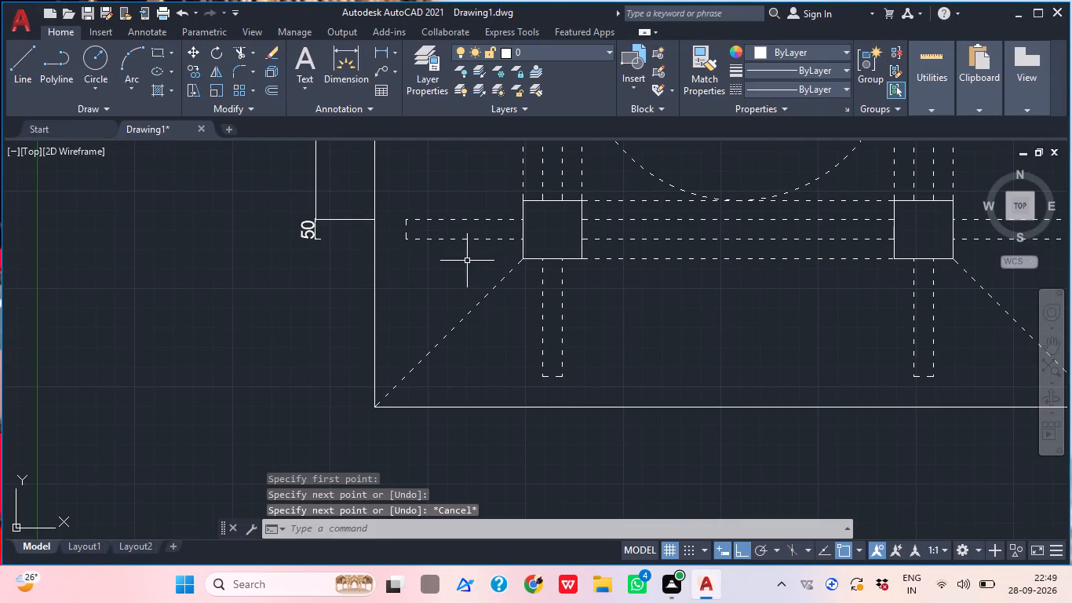
# Draw another line over the same stretch of the left edge, from the lower-left block's bottom level down to the corner.
pyautogui.write('l')
pyautogui.press('space')
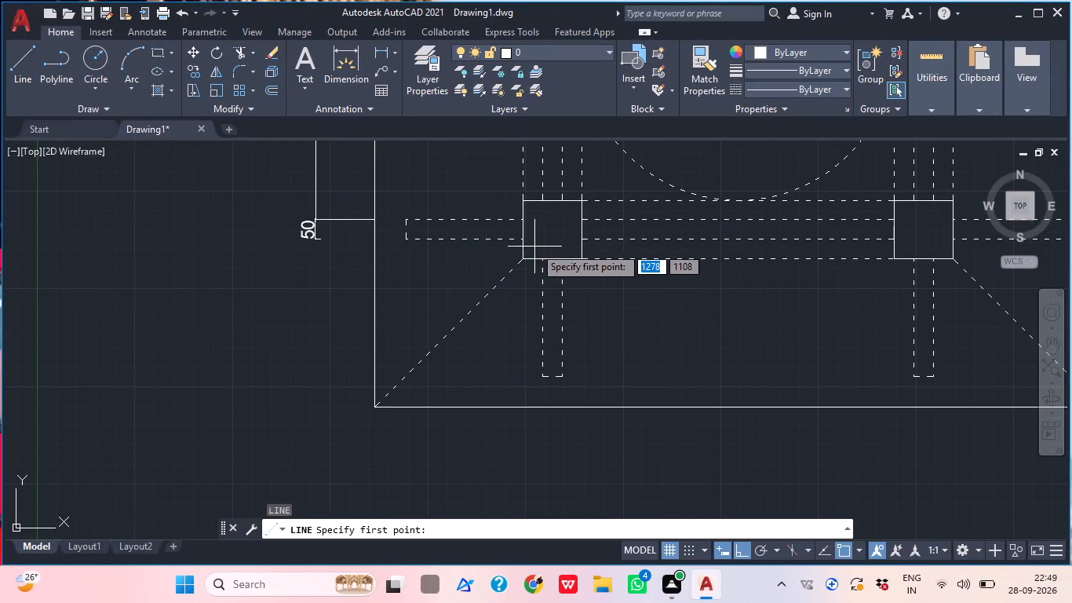
pyautogui.click(373, 258)
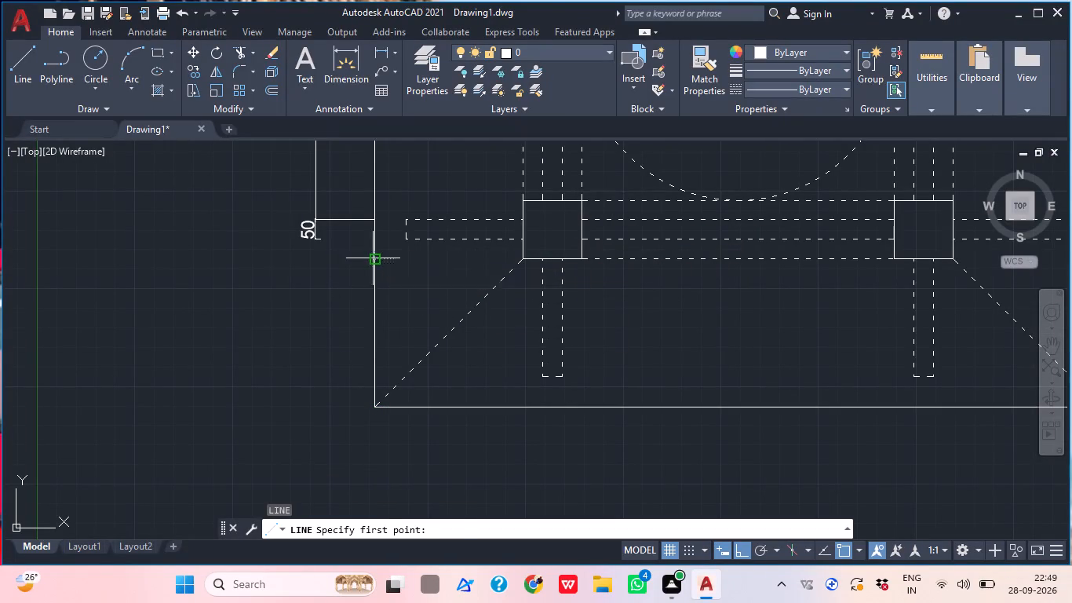
pyautogui.click(376, 411)
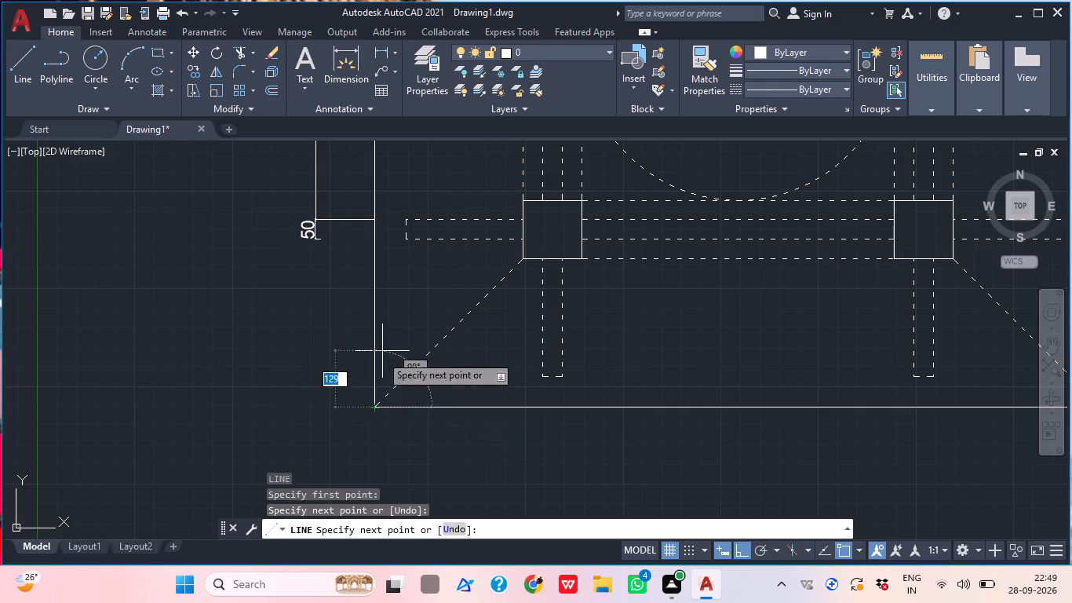
pyautogui.press('Escape')
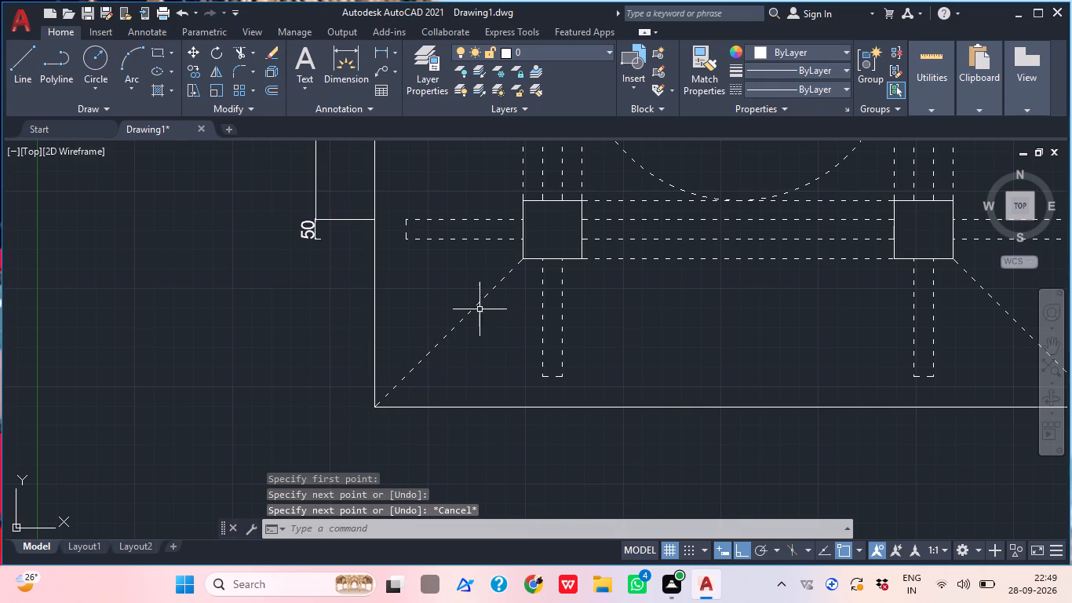
# Draw a line about 380 long up the outer square's left edge, from its lower-left corner to the lower-left block's bottom level.
pyautogui.write('l')
pyautogui.press('space')
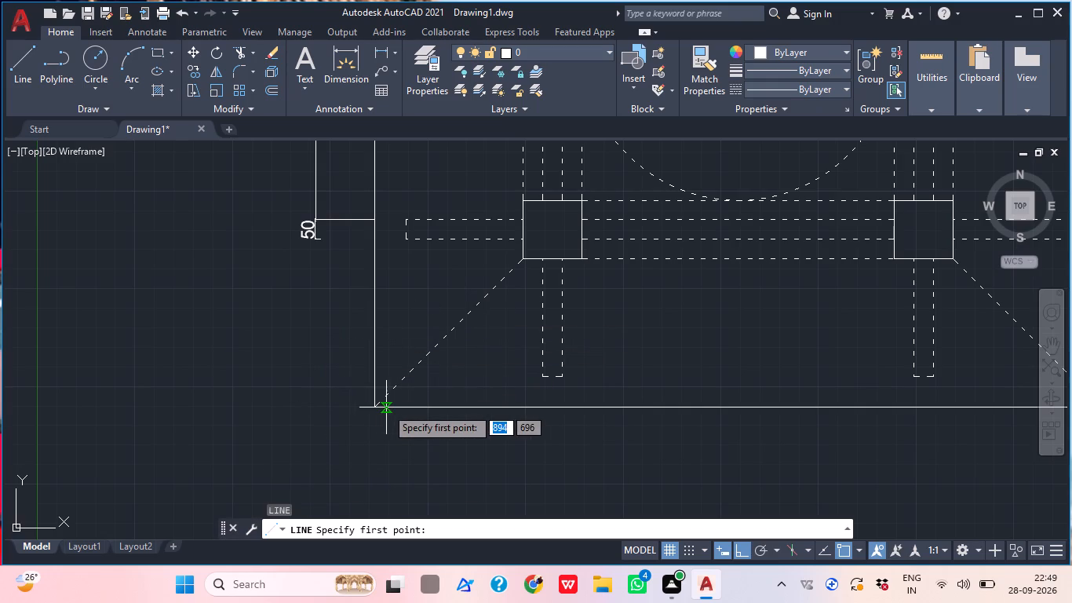
pyautogui.click(373, 407)
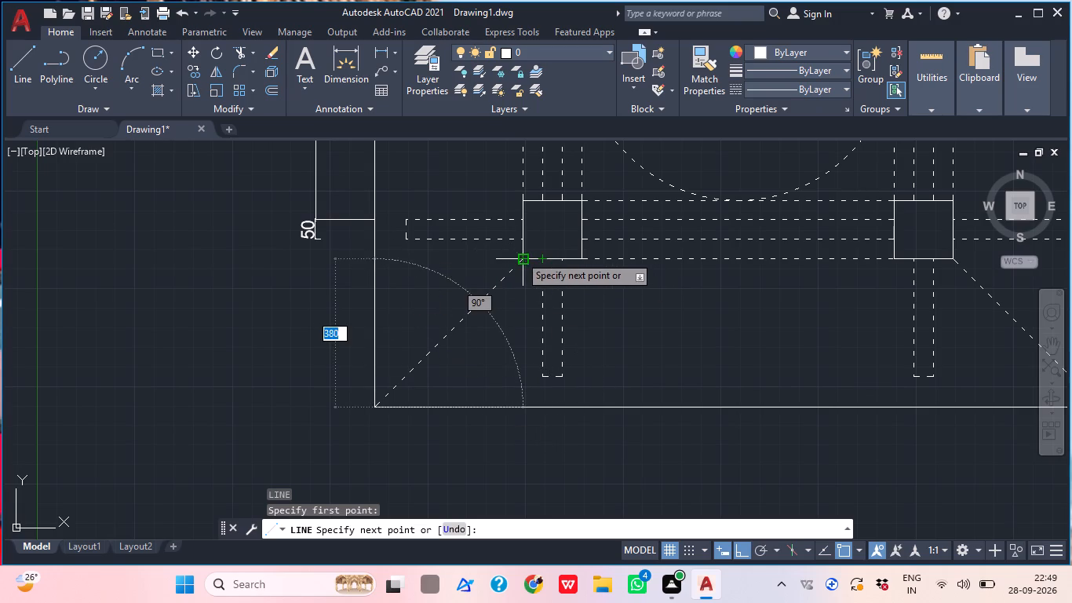
pyautogui.click(375, 259)
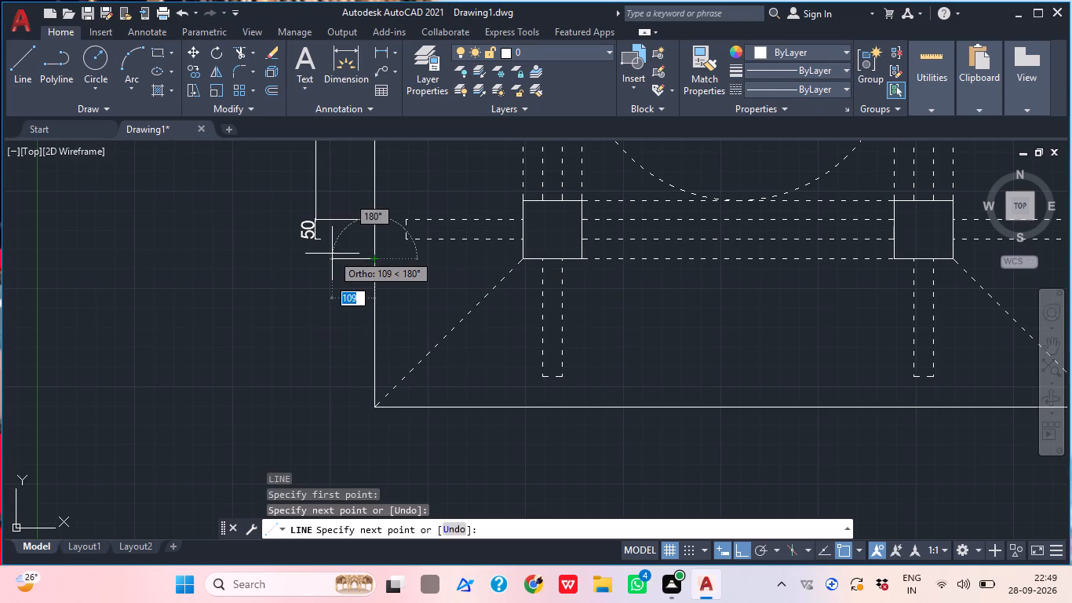
pyautogui.press('Escape')
# Add a linear dimension from the lower-left block's bottom level to the outer square's lower-left corner, aligned with the vertical dimensions above.
pyautogui.scroll(-2, 330, 254)
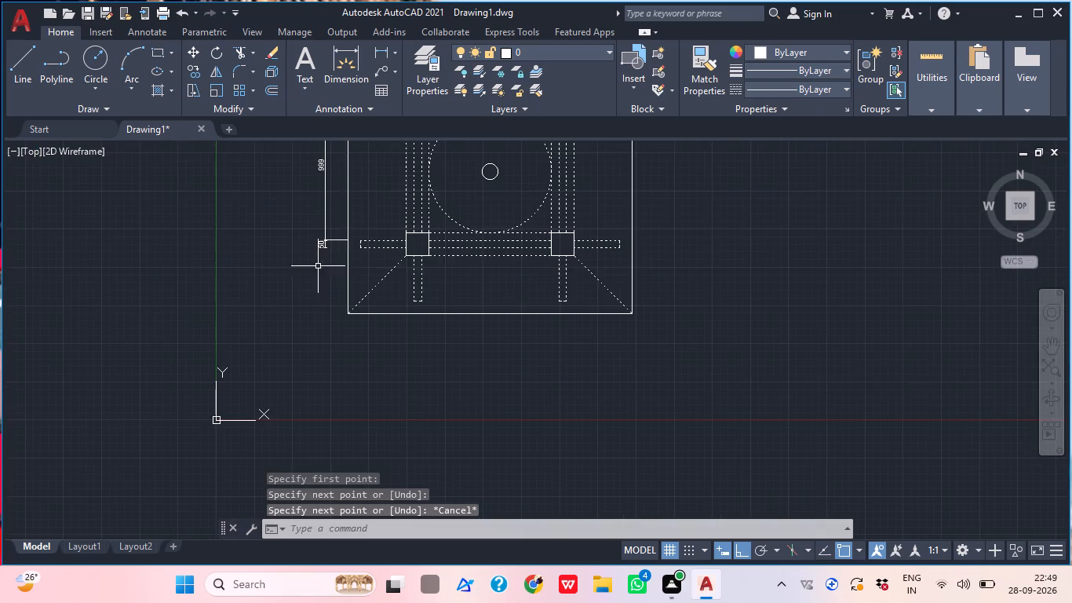
pyautogui.moveTo(294, 346); pyautogui.dragTo(189, 437, button='middle')
pyautogui.scroll(-1, 200, 426)
pyautogui.scroll(1, 246, 301)
pyautogui.scroll(1, 183, 282)
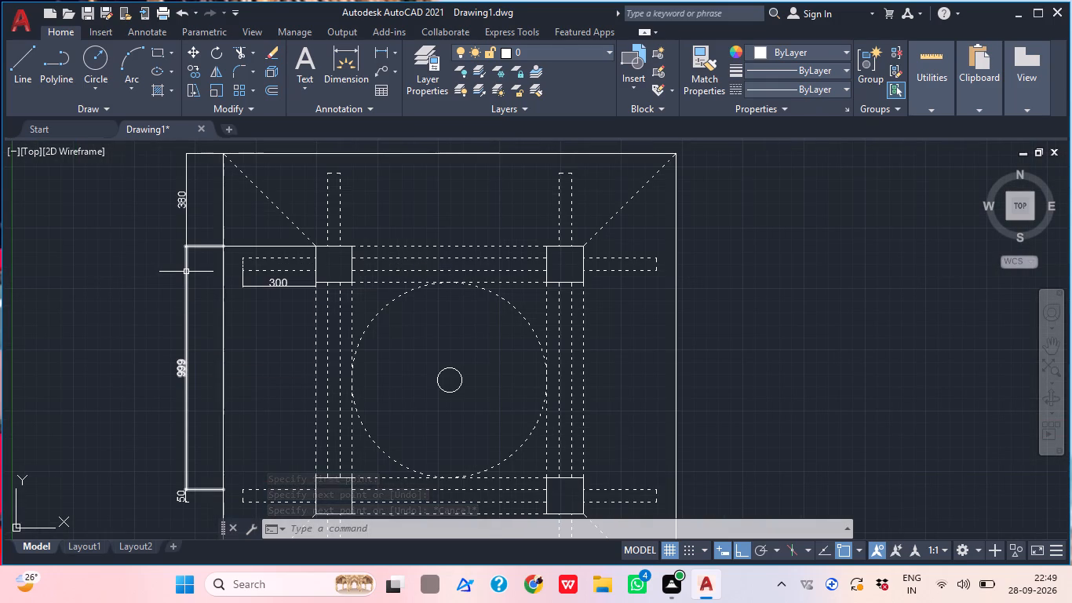
pyautogui.moveTo(239, 331); pyautogui.dragTo(247, 318, button='middle')
pyautogui.scroll(-1, 253, 307)
pyautogui.moveTo(261, 374); pyautogui.dragTo(268, 316, button='middle')
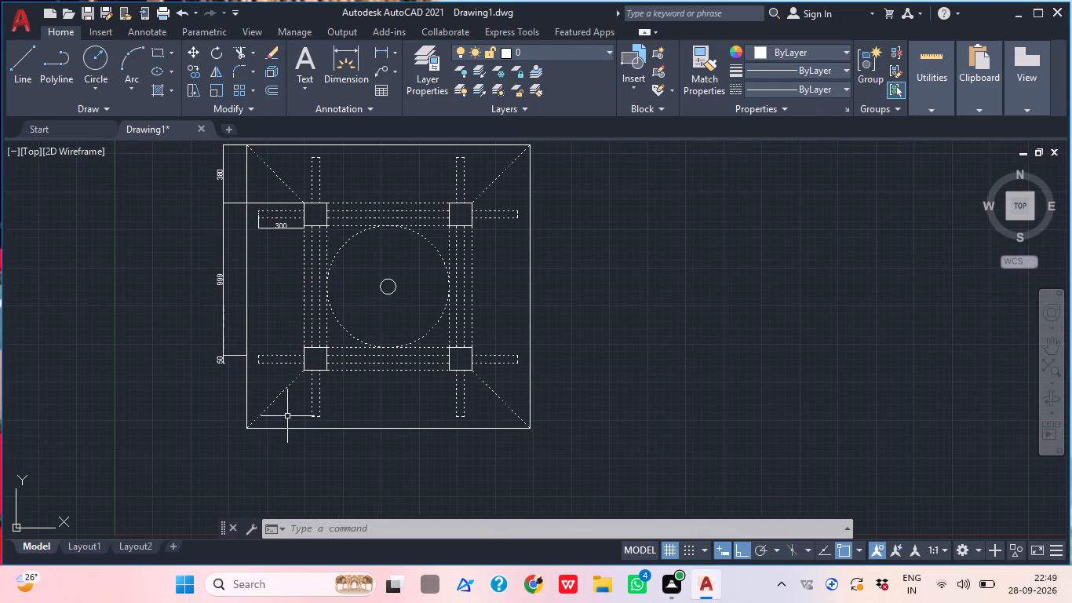
pyautogui.click(375, 50)
pyautogui.scroll(3, 250, 375)
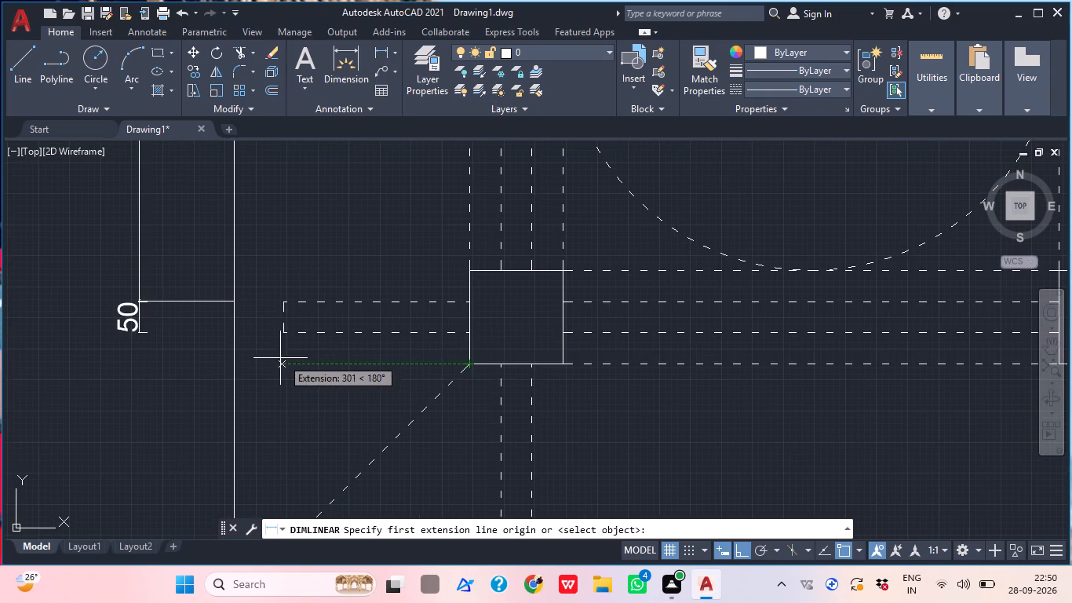
pyautogui.click(232, 364)
pyautogui.scroll(-4, 288, 293)
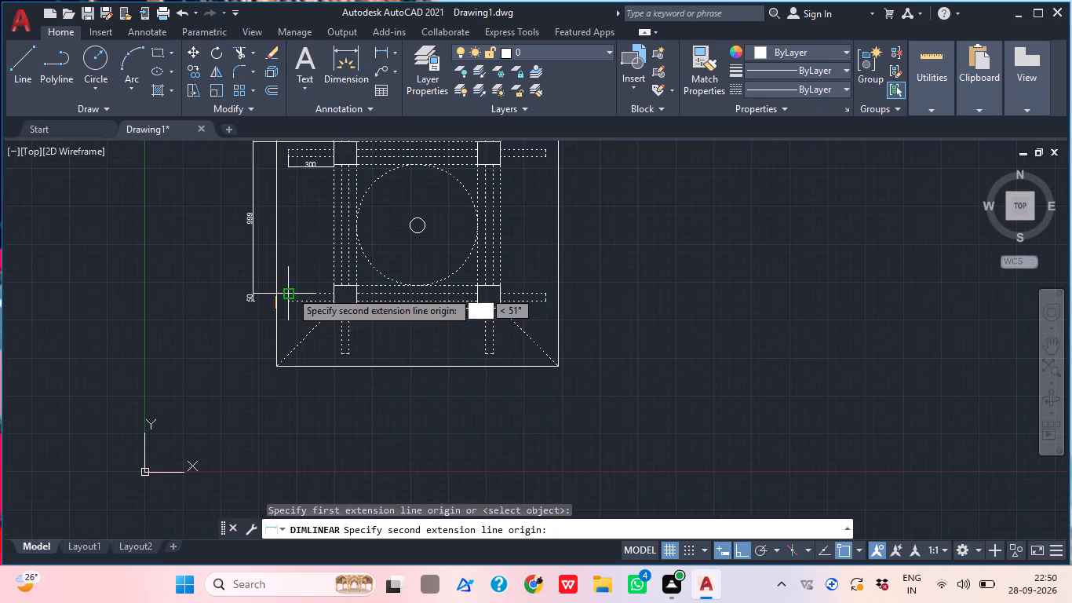
pyautogui.click(277, 364)
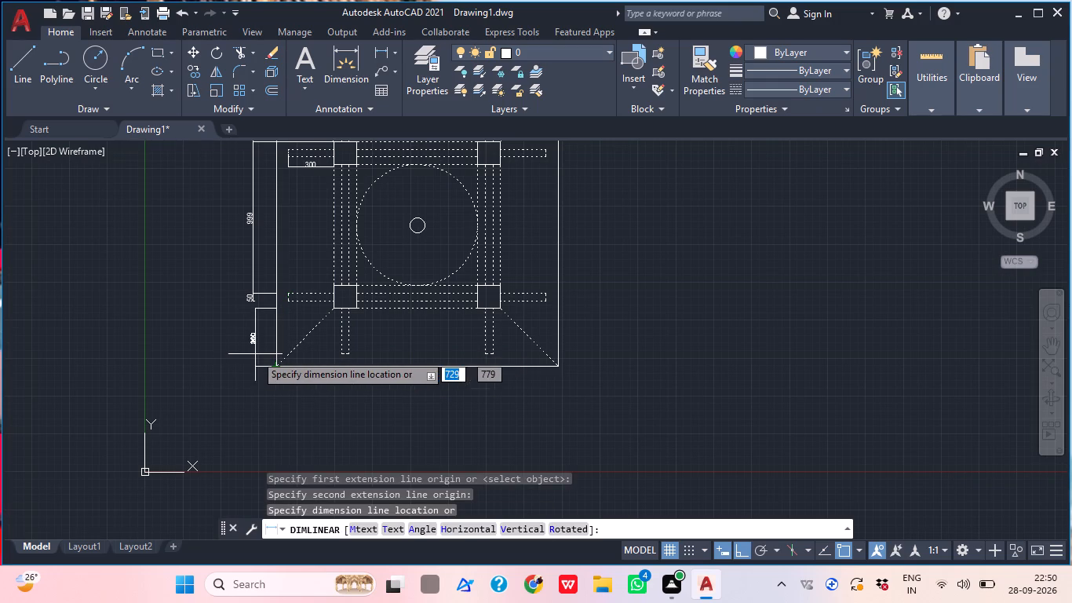
pyautogui.scroll(3, 255, 354)
pyautogui.moveTo(241, 358); pyautogui.dragTo(235, 386, button='middle')
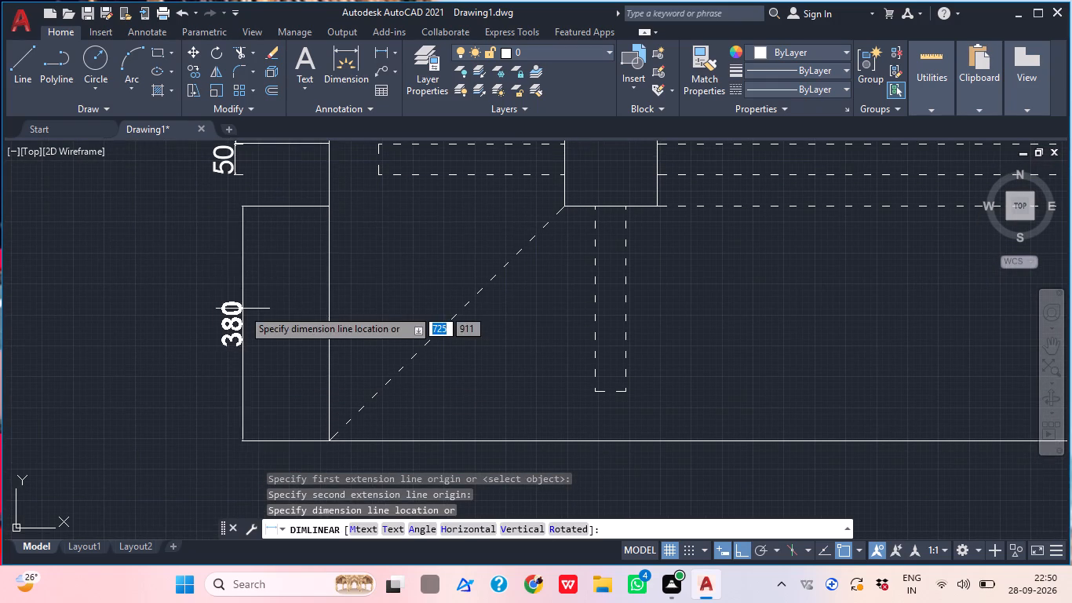
pyautogui.click(235, 181)
# Examine the chain of vertical dimensions along the outer square's left side, from the lower-left corner up to the top.
pyautogui.scroll(-2, 239, 189)
pyautogui.moveTo(284, 251); pyautogui.dragTo(102, 417, button='middle')
pyautogui.scroll(-3, 128, 387)
pyautogui.moveTo(190, 378); pyautogui.dragTo(245, 367, button='middle')
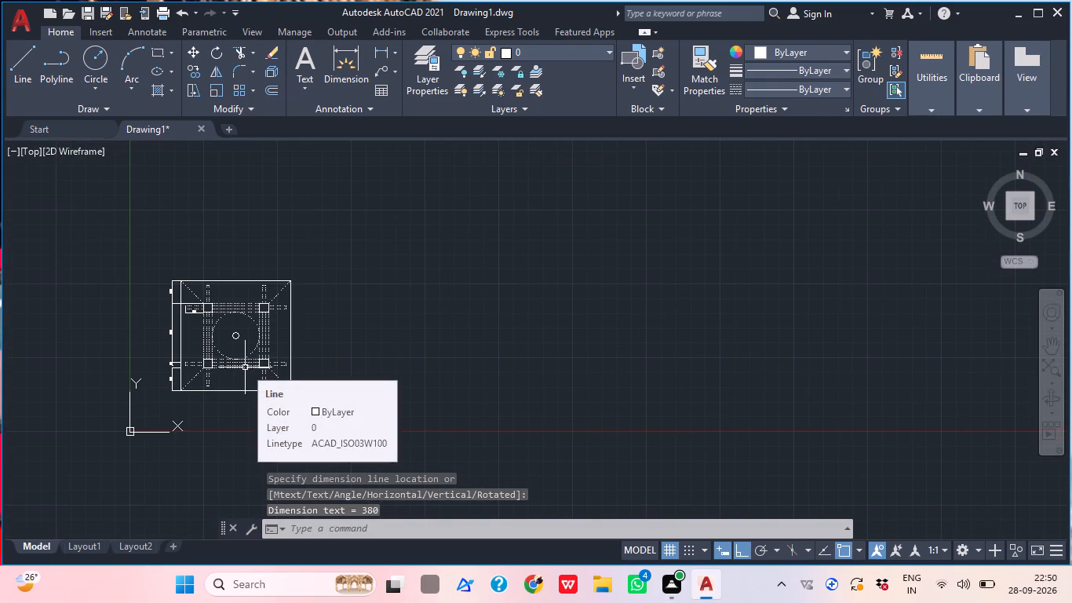
pyautogui.scroll(2, 194, 397)
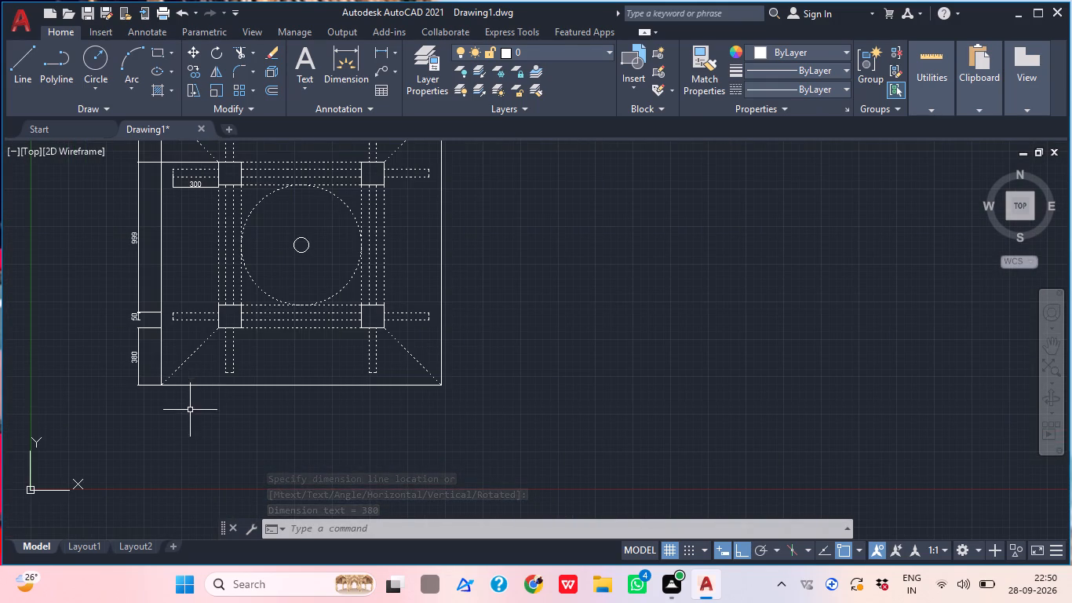
pyautogui.moveTo(170, 356); pyautogui.dragTo(182, 367, button='middle')
pyautogui.scroll(3, 170, 367)
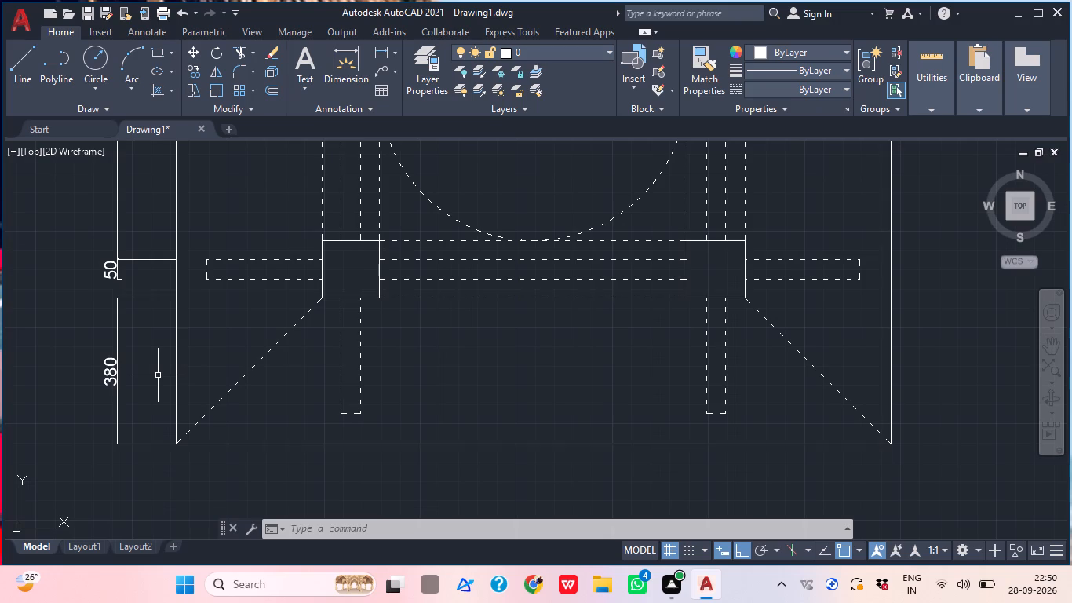
pyautogui.moveTo(204, 328); pyautogui.dragTo(204, 404, button='middle')
pyautogui.scroll(-3, 211, 307)
pyautogui.moveTo(212, 308); pyautogui.dragTo(157, 451, button='middle')
pyautogui.scroll(2, 142, 392)
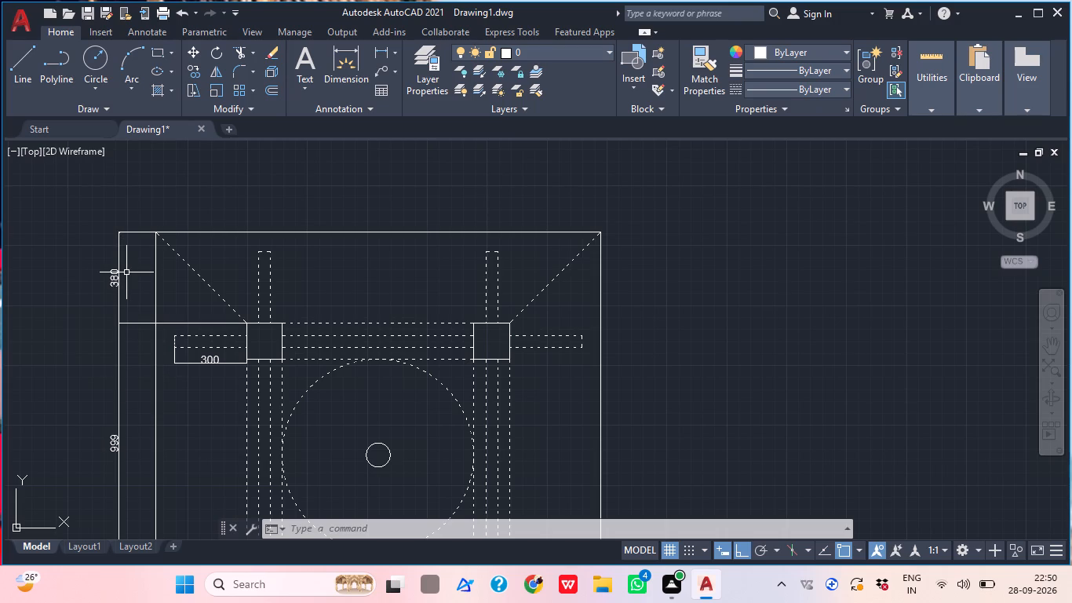
pyautogui.moveTo(101, 402); pyautogui.dragTo(119, 358, button='middle')
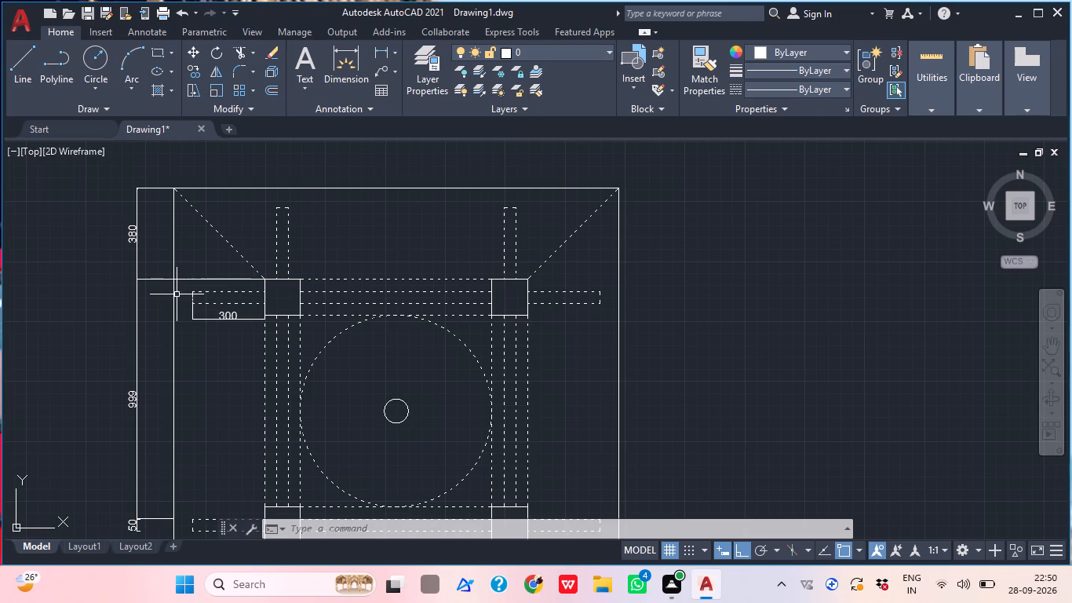
pyautogui.moveTo(149, 306); pyautogui.dragTo(195, 291, button='middle')
pyautogui.moveTo(176, 349); pyautogui.dragTo(177, 353, button='middle')
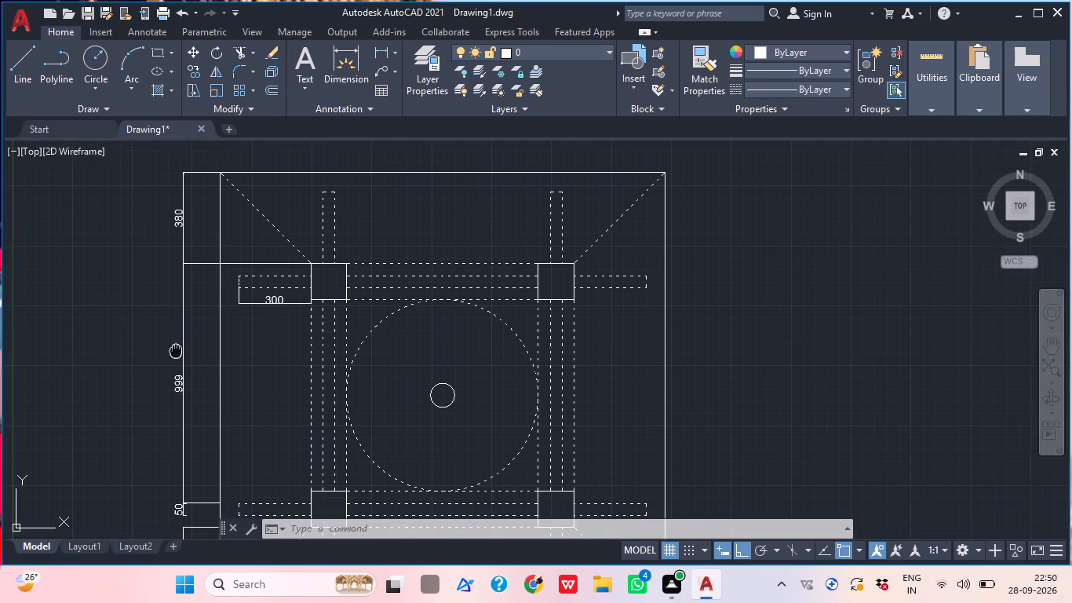
pyautogui.moveTo(177, 353); pyautogui.dragTo(177, 359, button='middle')
pyautogui.moveTo(191, 419); pyautogui.dragTo(188, 356, button='middle')
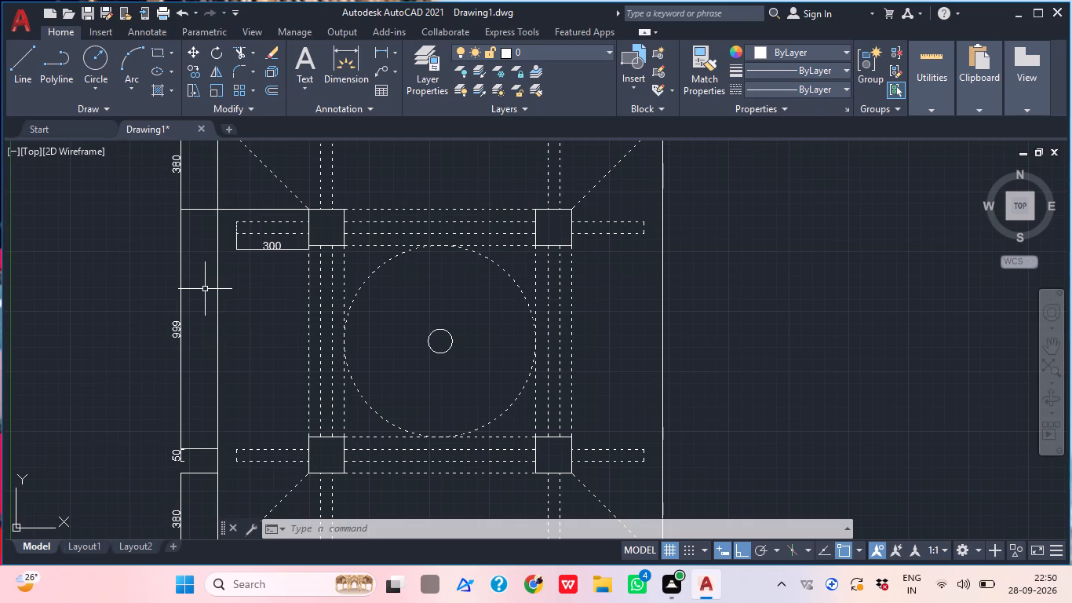
# Delete the vertical dimension between the upper-left block's top level and the lower-left bar on the outer square's left side.
pyautogui.click(171, 356)
pyautogui.click(227, 353)
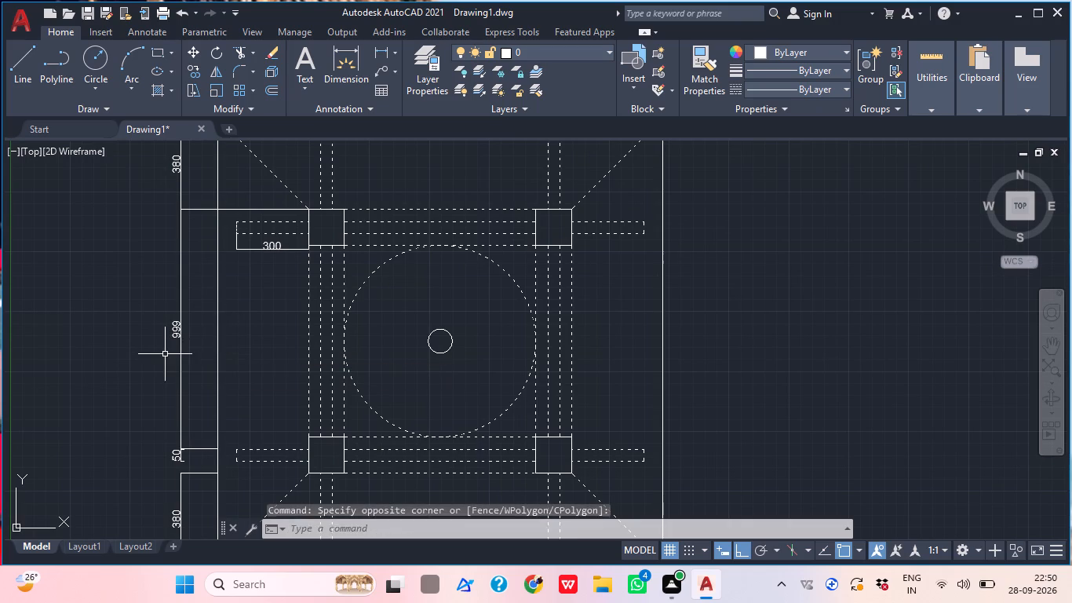
pyautogui.click(191, 361)
pyautogui.click(137, 355)
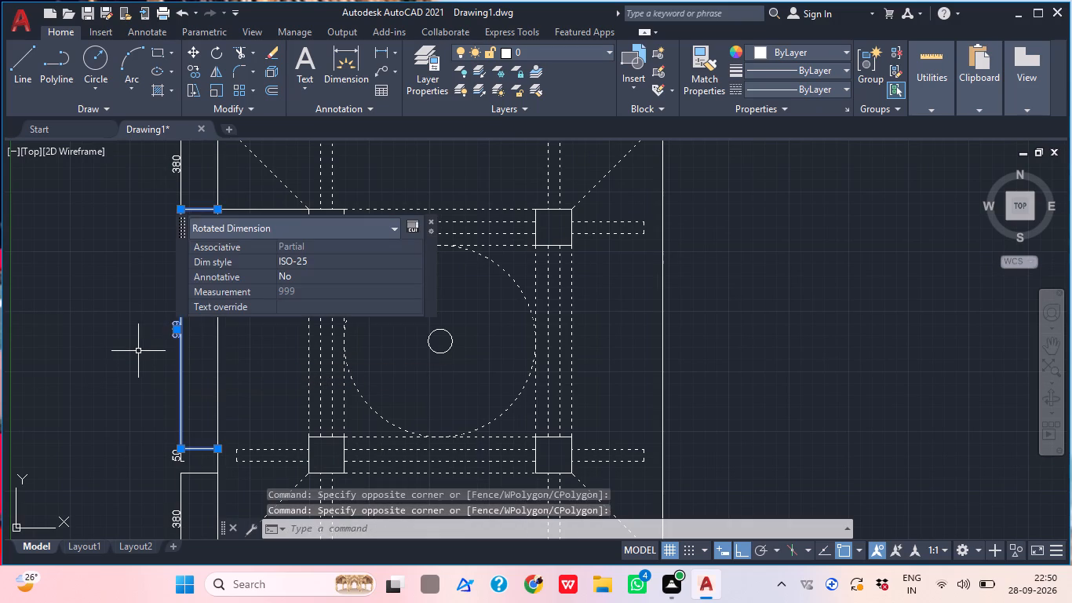
pyautogui.press('Delete')
# Draw a line about 1100 long down the outer square's left edge, from the upper-left block's top level to the lower-left block's bottom level, and back up.
pyautogui.moveTo(209, 249); pyautogui.dragTo(209, 250, button='middle')
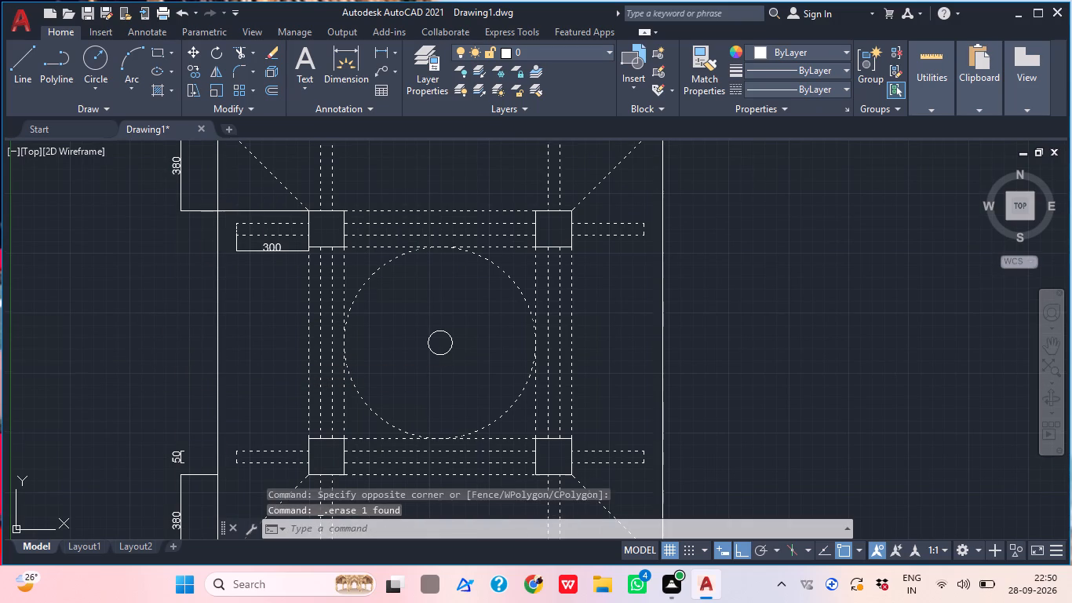
pyautogui.moveTo(209, 250); pyautogui.dragTo(204, 256, button='middle')
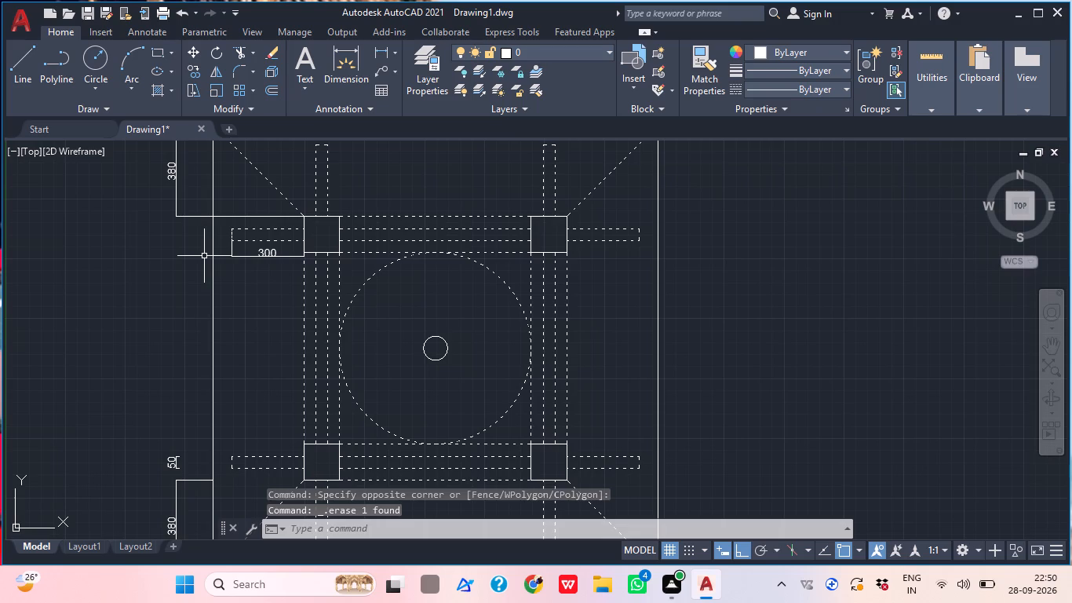
pyautogui.write('l')
pyautogui.press('space')
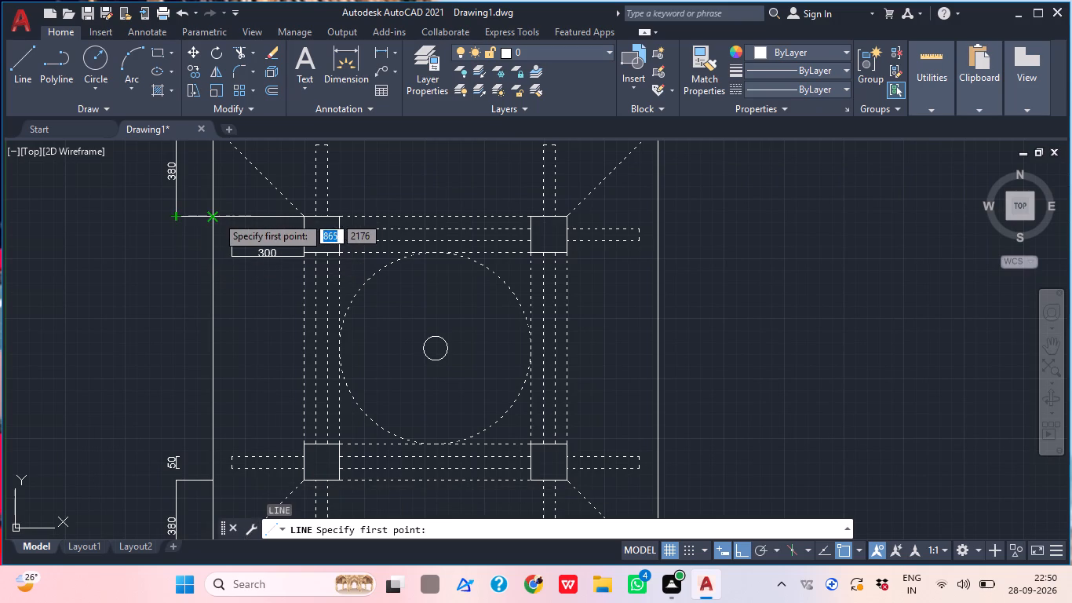
pyautogui.click(213, 218)
pyautogui.scroll(-4, 224, 191)
pyautogui.scroll(2, 250, 274)
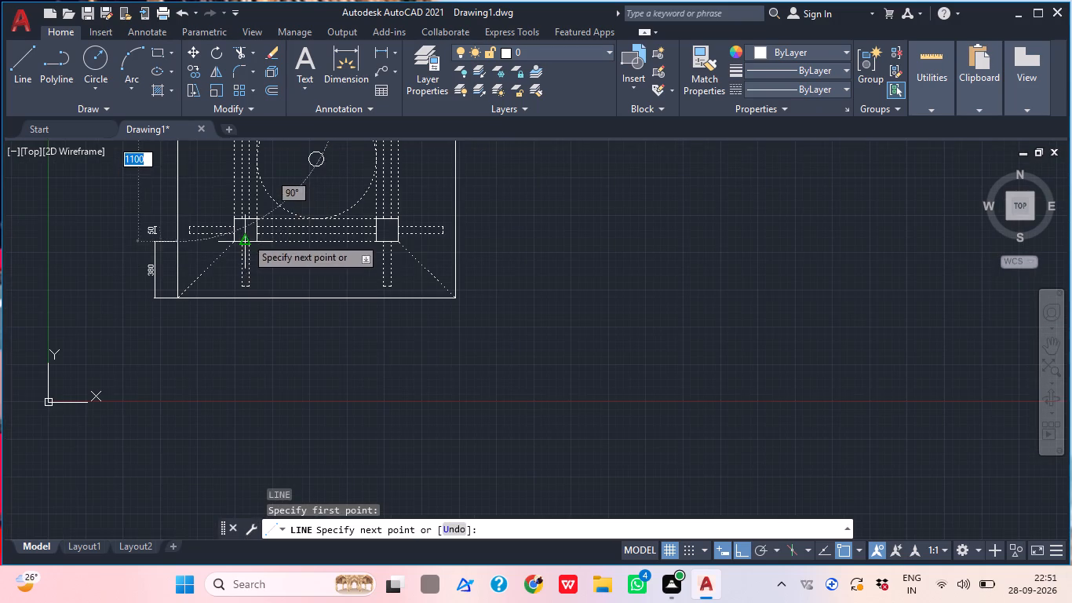
pyautogui.scroll(4, 185, 238)
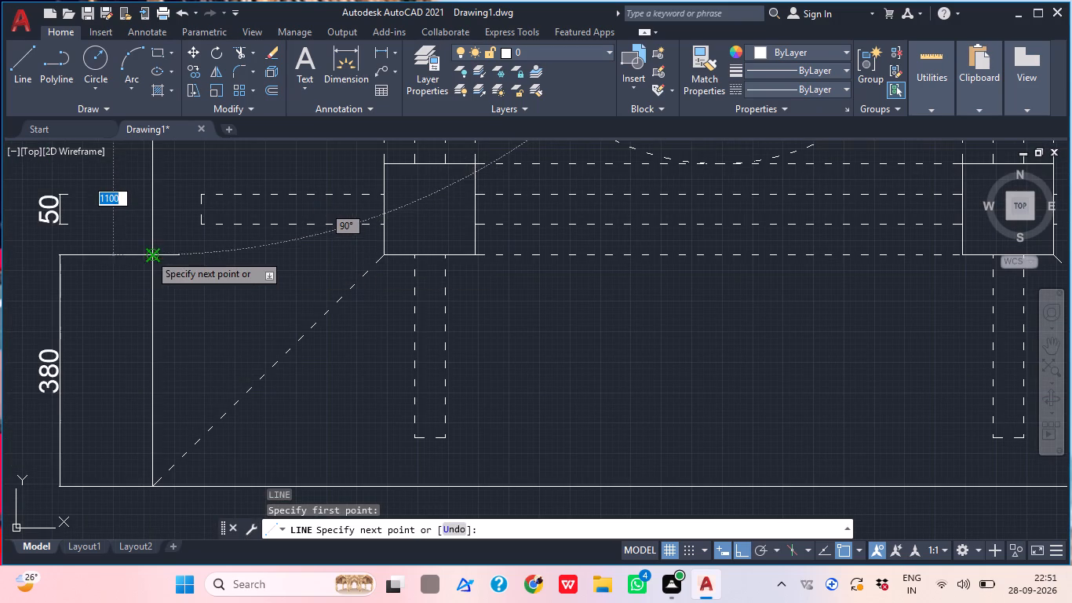
pyautogui.click(153, 255)
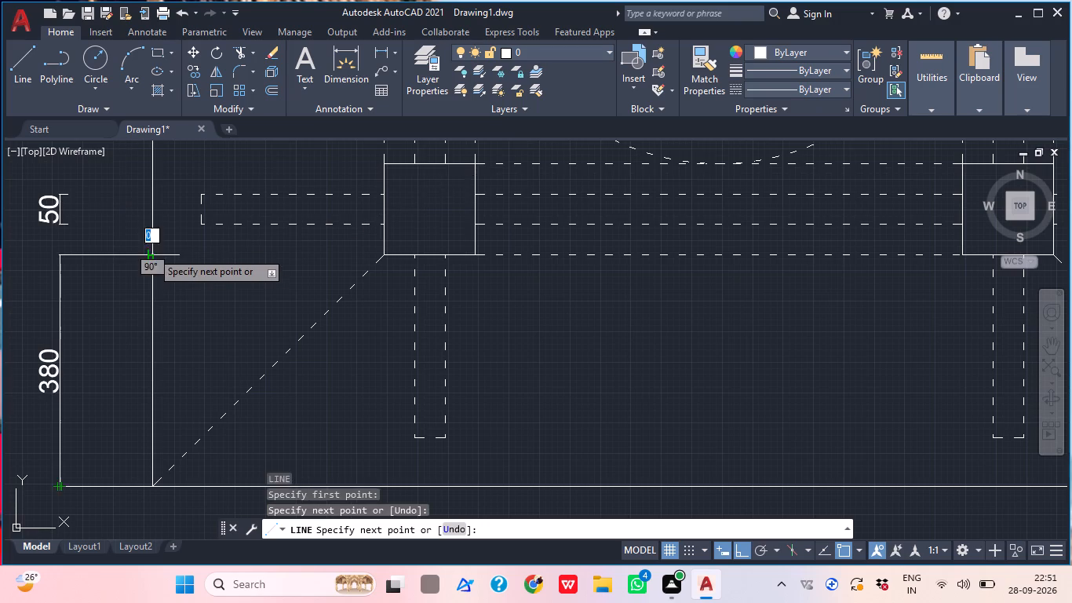
pyautogui.scroll(-5, 152, 250)
pyautogui.moveTo(152, 250); pyautogui.dragTo(157, 391, button='middle')
pyautogui.scroll(1, 140, 371)
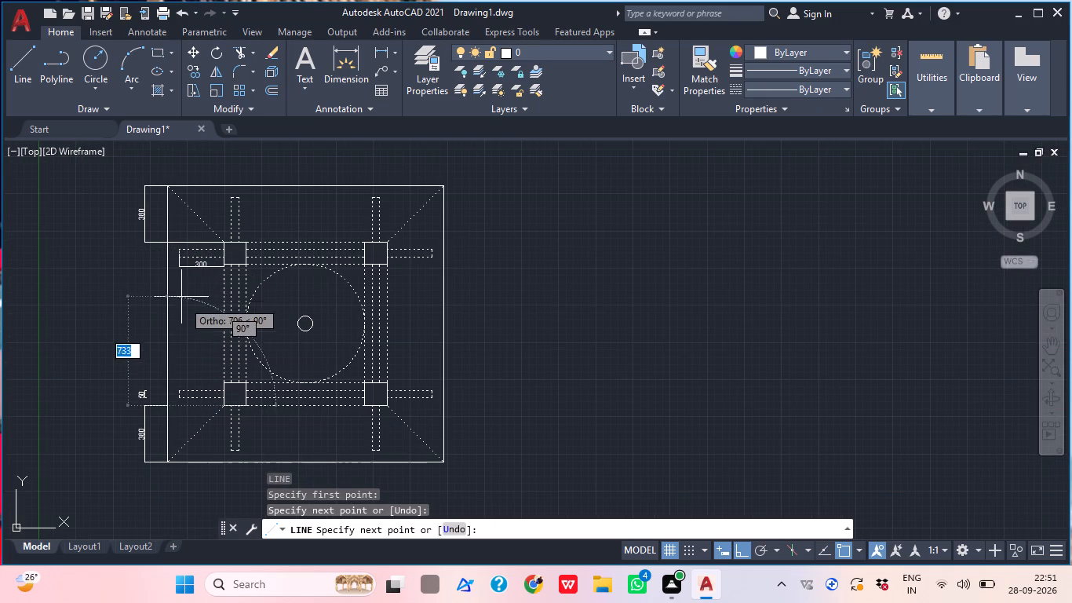
pyautogui.click(171, 240)
pyautogui.press('Escape')
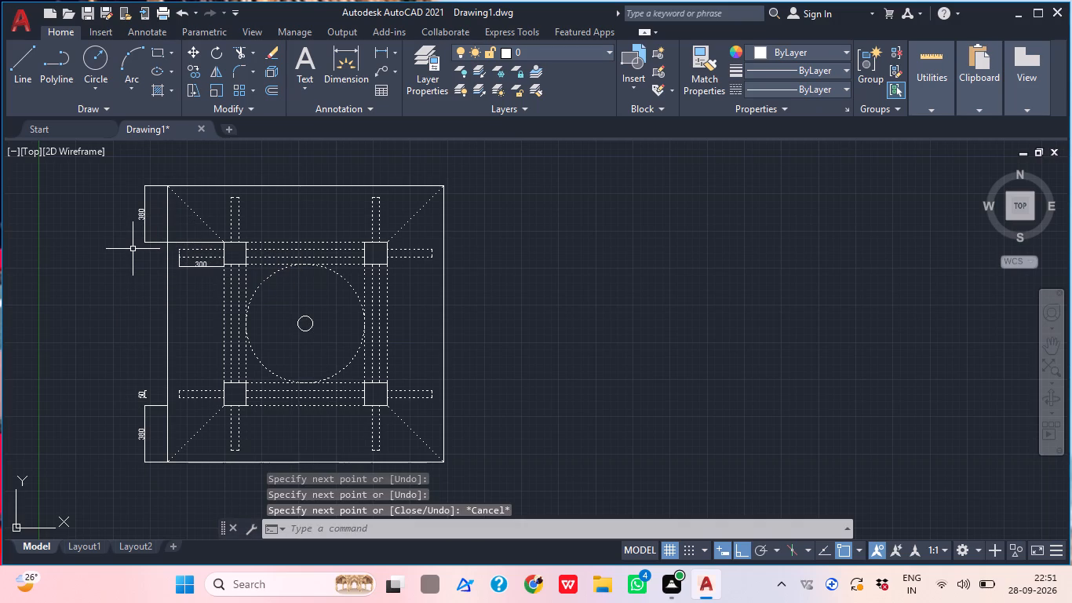
# Draw another line about 1100 long up the same left-edge stretch, from the lower-left block's bottom level to the upper-left block's top level.
pyautogui.write('l')
pyautogui.press('space')
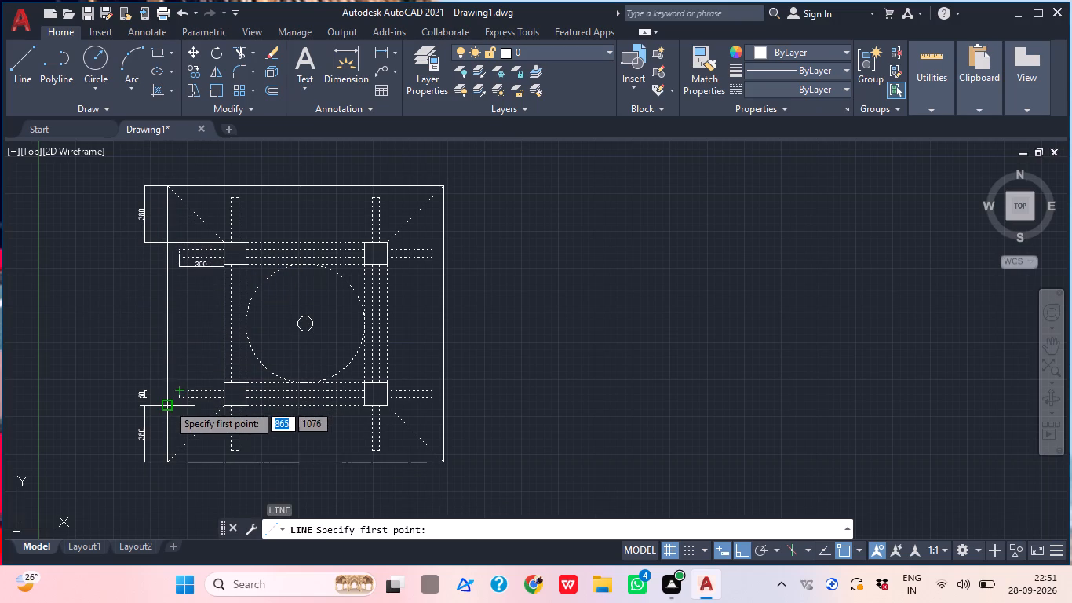
pyautogui.click(168, 404)
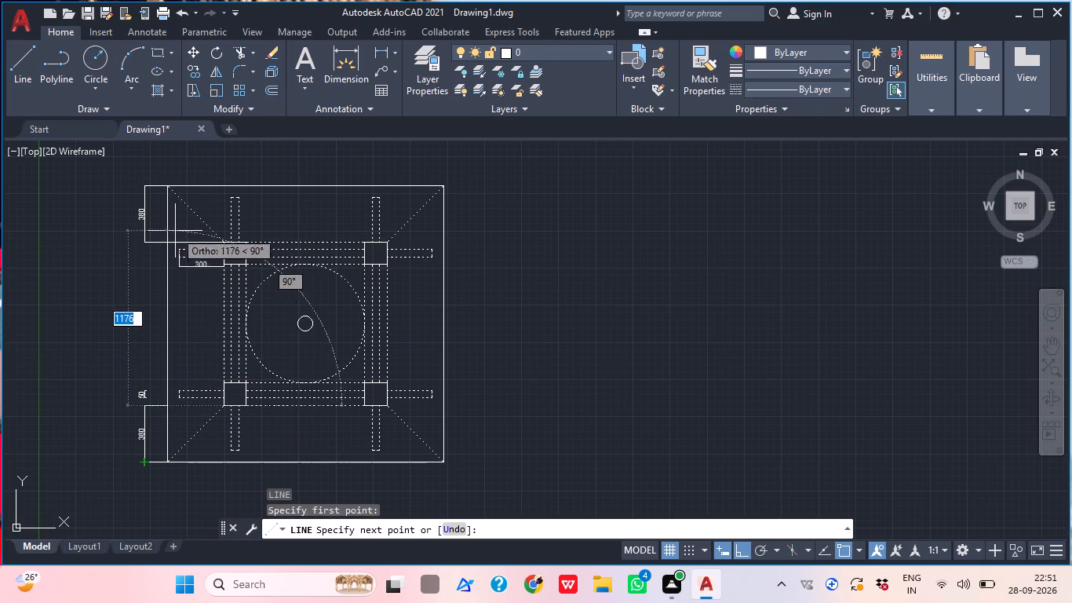
pyautogui.click(163, 241)
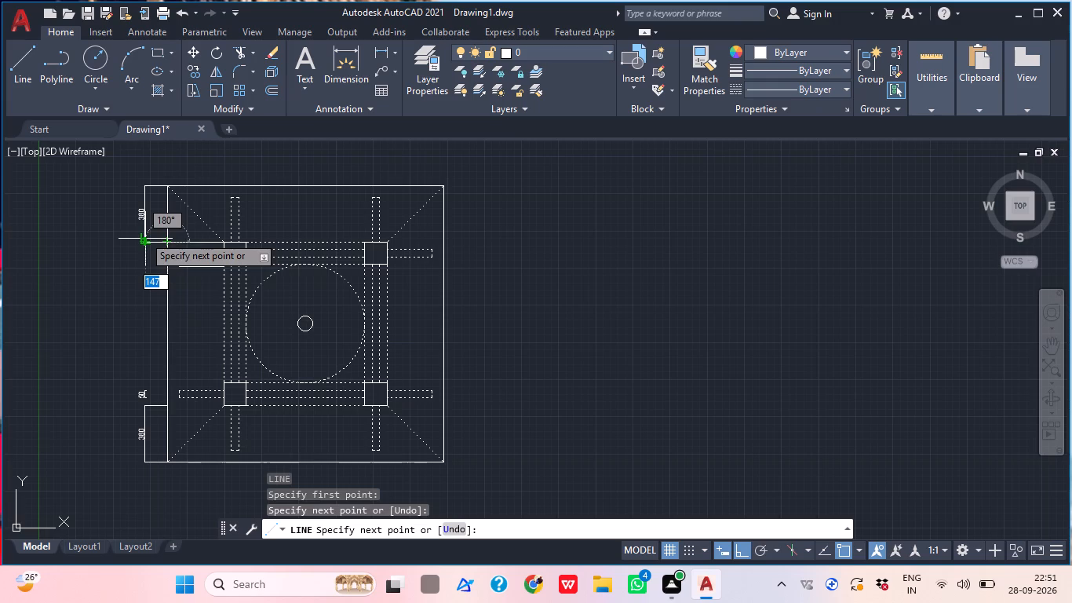
pyautogui.press('Escape')
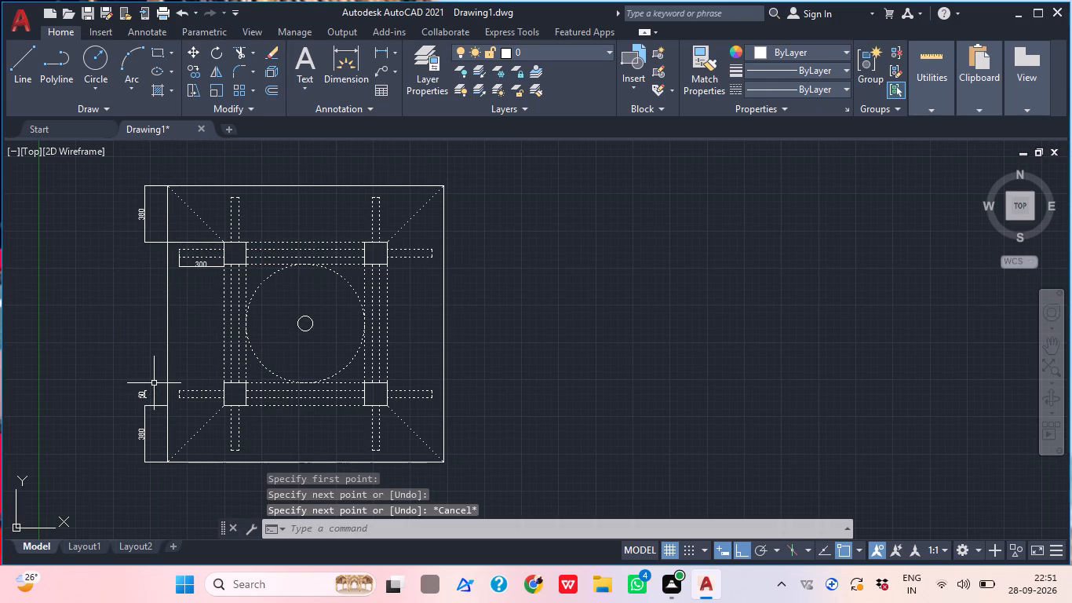
# Add a vertical linear dimension from the upper-left block's top level to the lower-left block's bottom level, aligned with the outer square's left-side dimension chain.
pyautogui.click(374, 45)
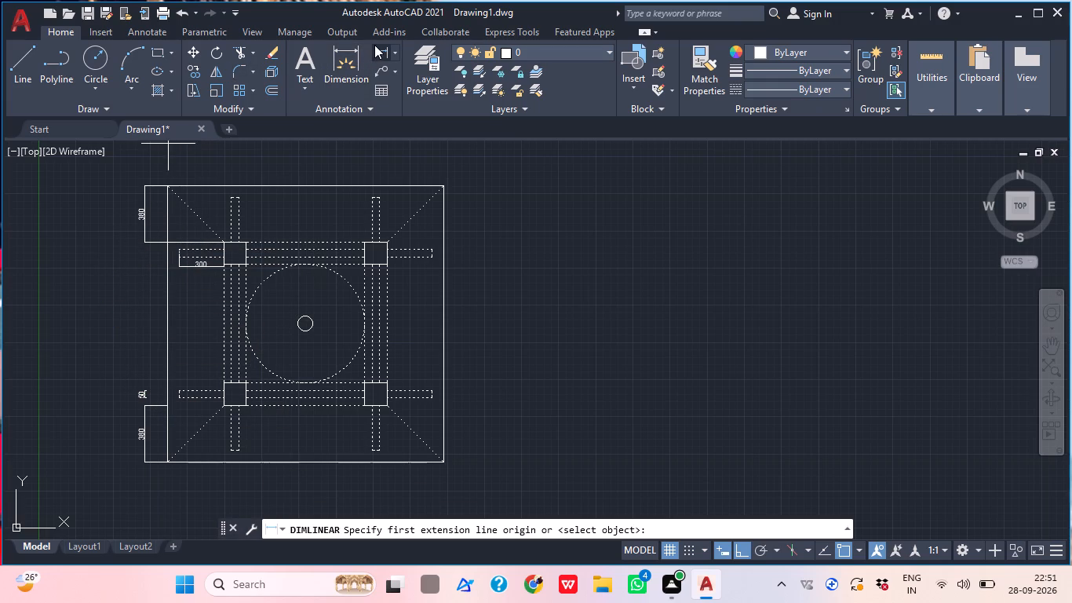
pyautogui.scroll(1, 144, 247)
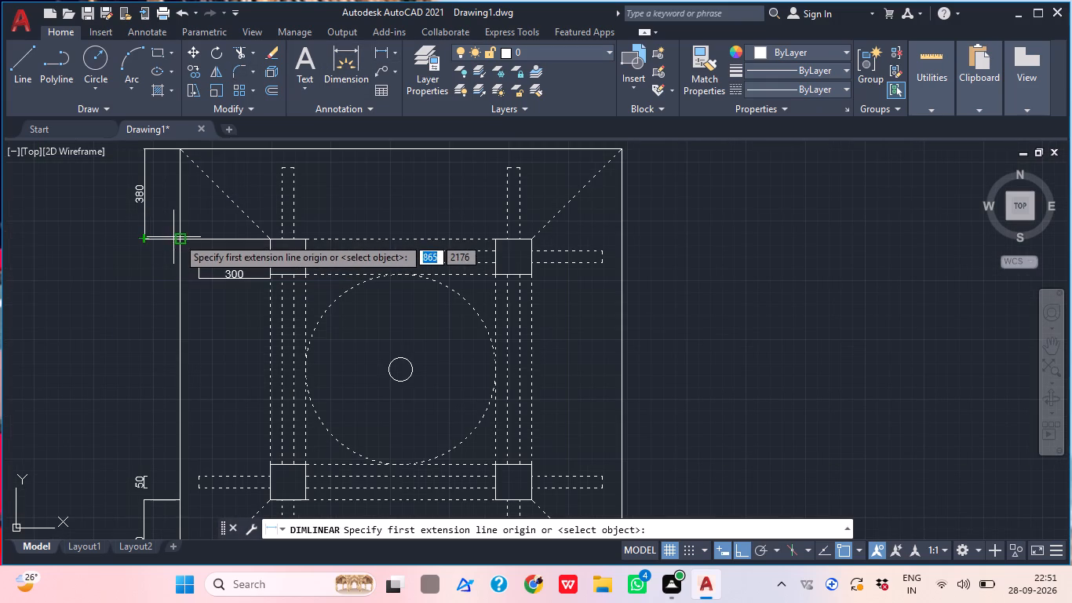
pyautogui.click(181, 237)
pyautogui.scroll(-4, 214, 194)
pyautogui.scroll(3, 223, 252)
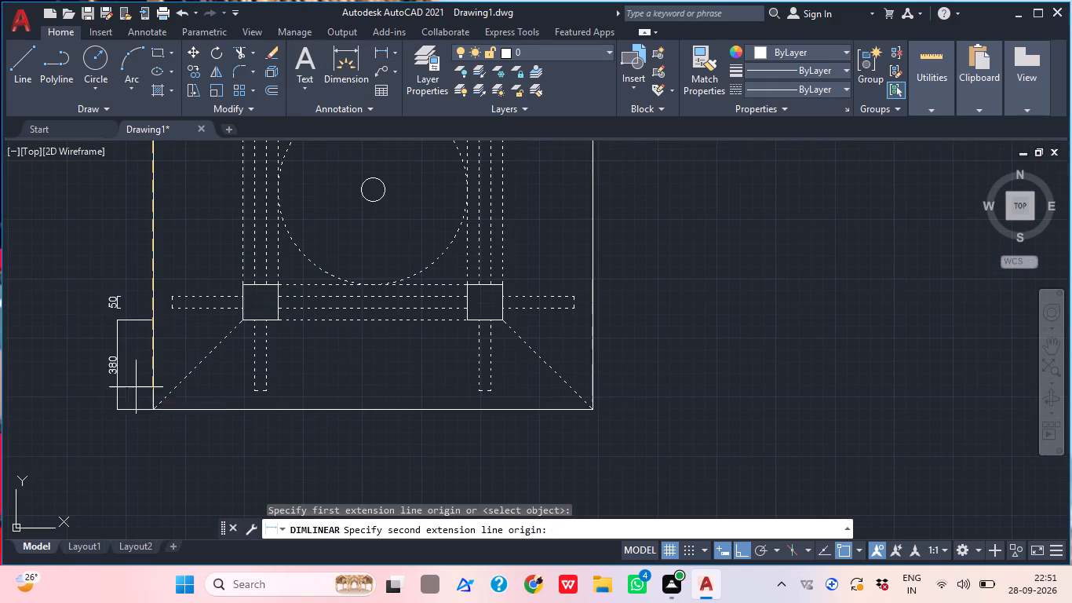
pyautogui.click(152, 325)
pyautogui.scroll(-2, 152, 323)
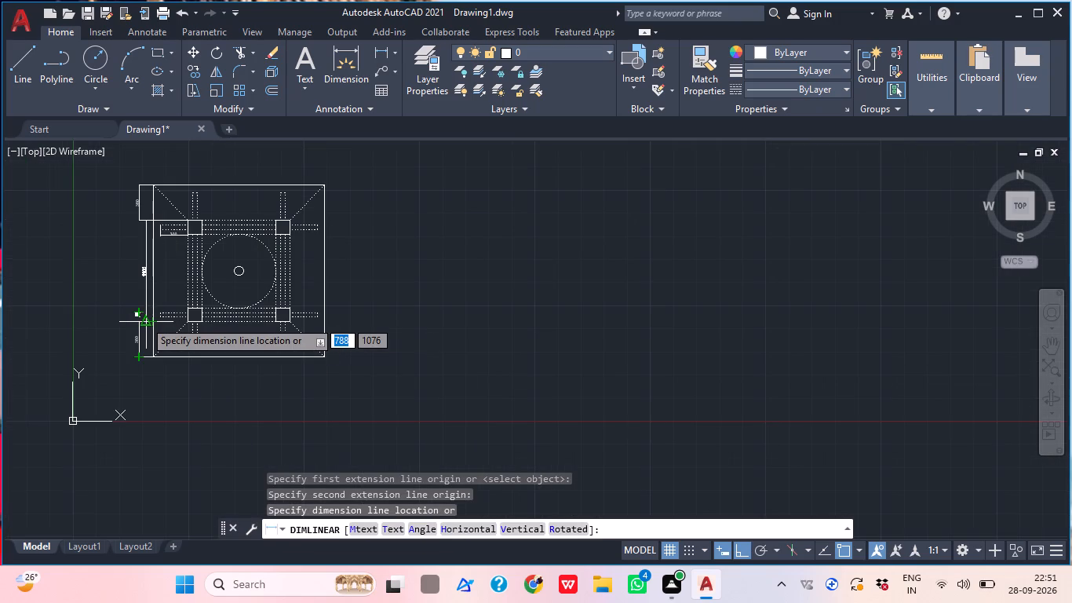
pyautogui.scroll(2, 139, 320)
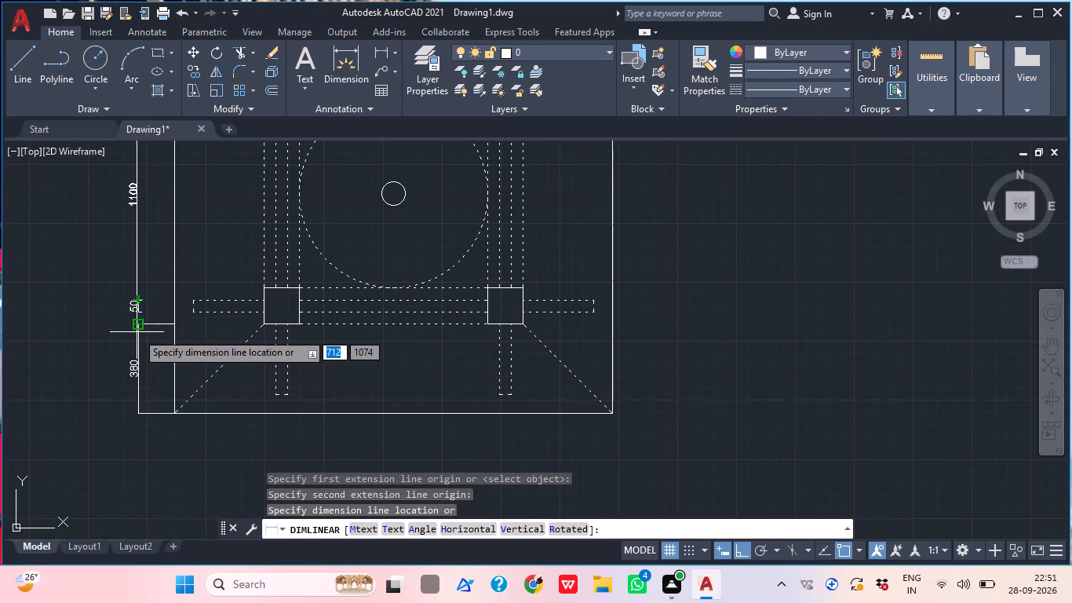
pyautogui.scroll(5, 137, 332)
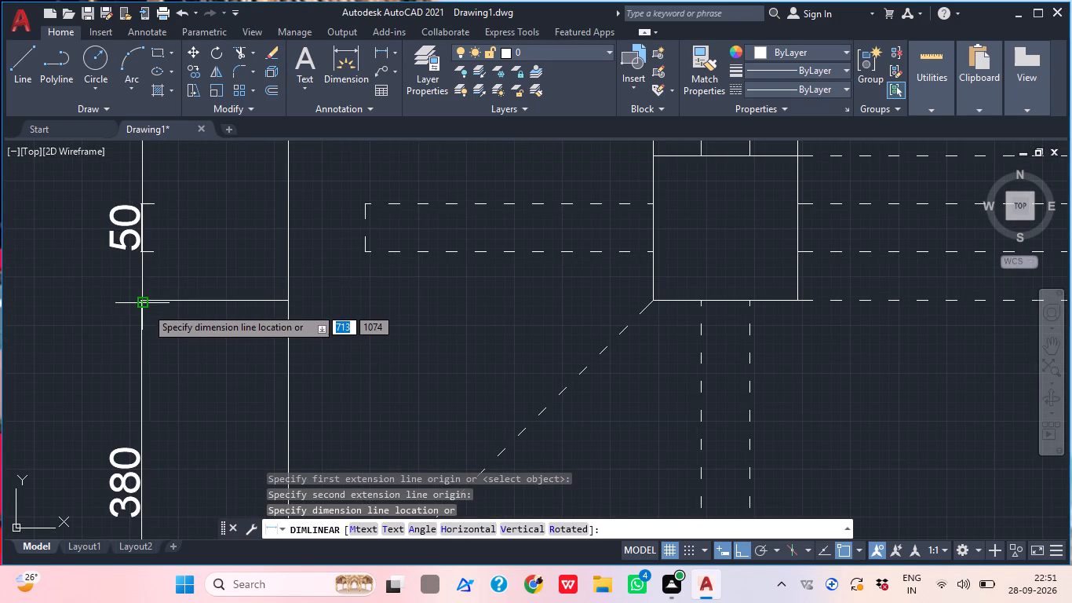
pyautogui.click(146, 307)
pyautogui.press('Escape')
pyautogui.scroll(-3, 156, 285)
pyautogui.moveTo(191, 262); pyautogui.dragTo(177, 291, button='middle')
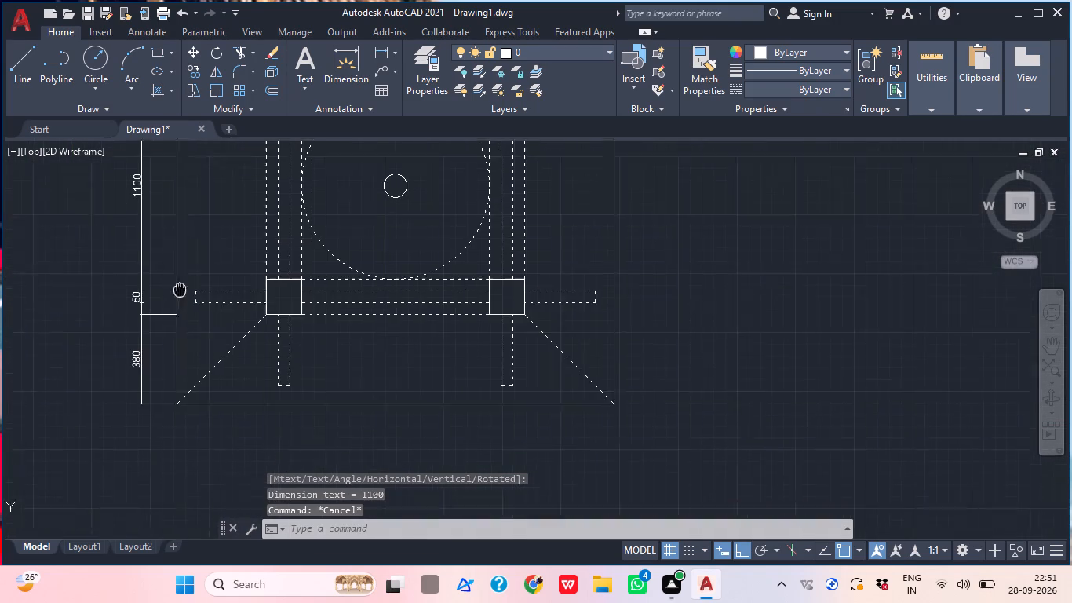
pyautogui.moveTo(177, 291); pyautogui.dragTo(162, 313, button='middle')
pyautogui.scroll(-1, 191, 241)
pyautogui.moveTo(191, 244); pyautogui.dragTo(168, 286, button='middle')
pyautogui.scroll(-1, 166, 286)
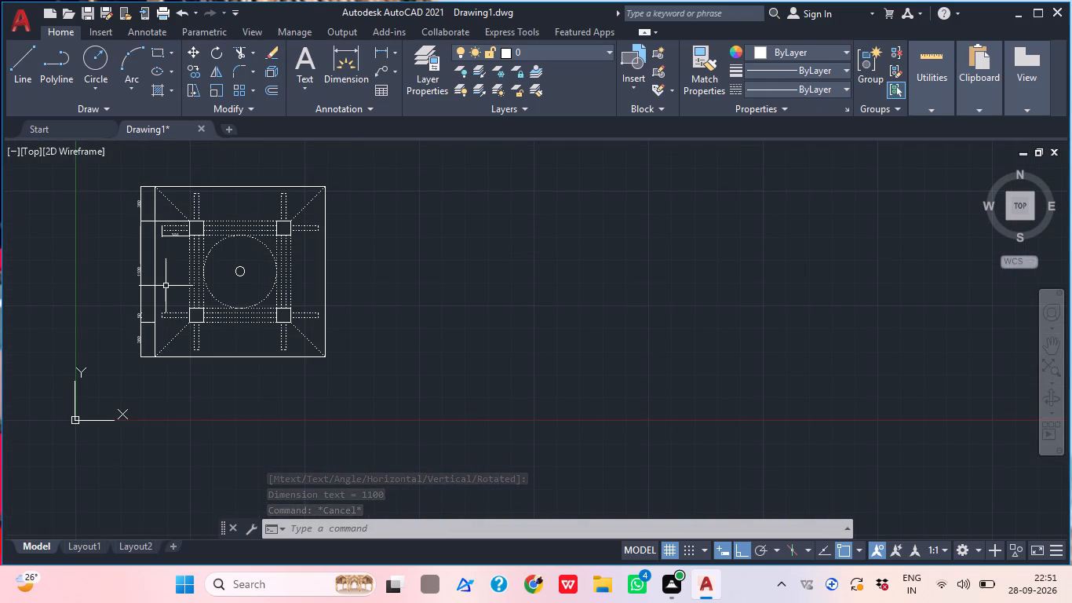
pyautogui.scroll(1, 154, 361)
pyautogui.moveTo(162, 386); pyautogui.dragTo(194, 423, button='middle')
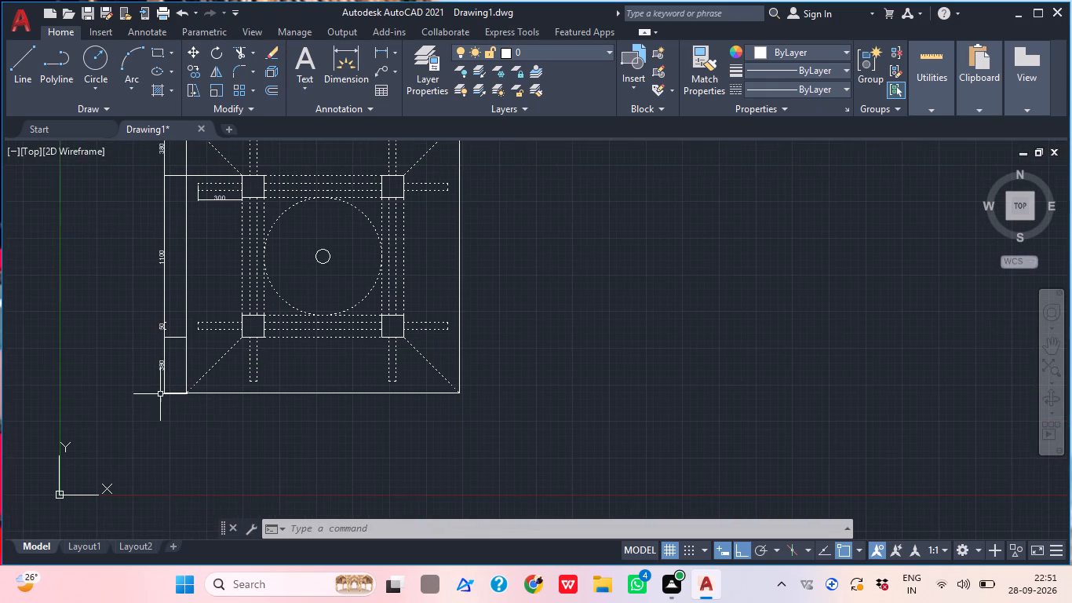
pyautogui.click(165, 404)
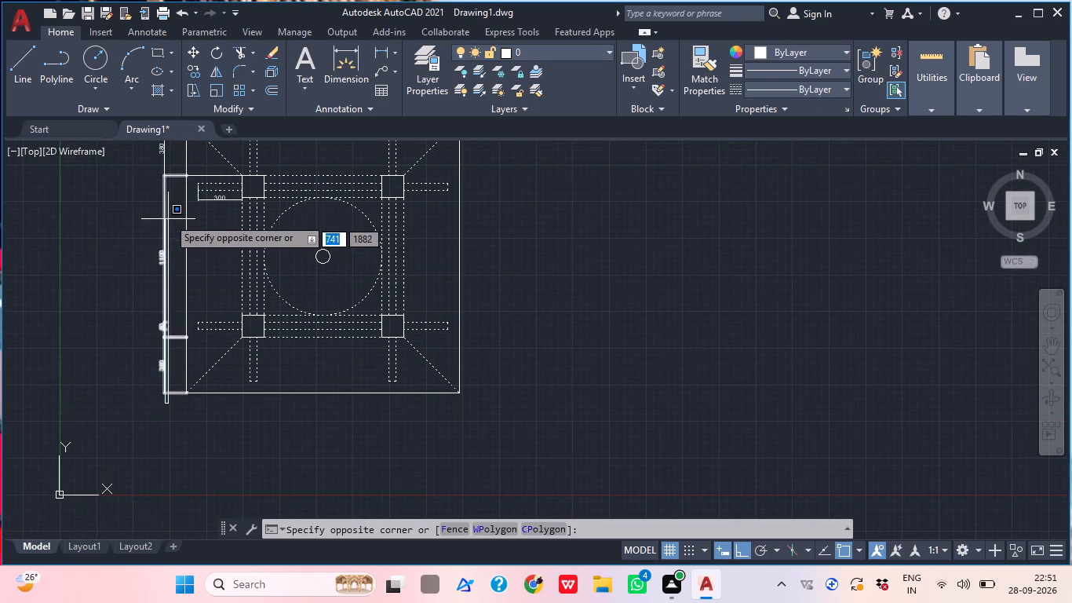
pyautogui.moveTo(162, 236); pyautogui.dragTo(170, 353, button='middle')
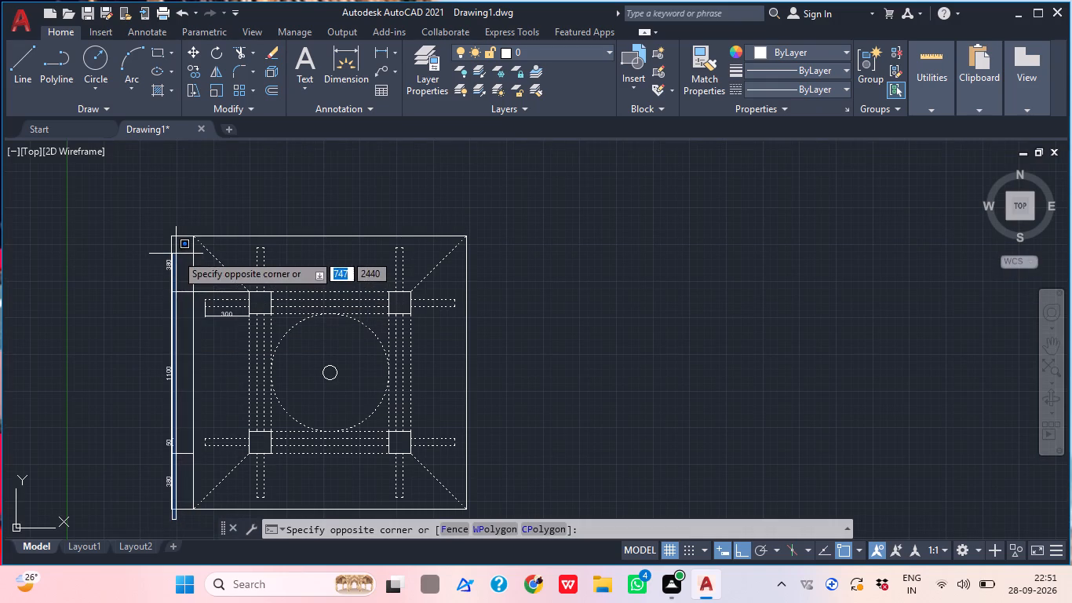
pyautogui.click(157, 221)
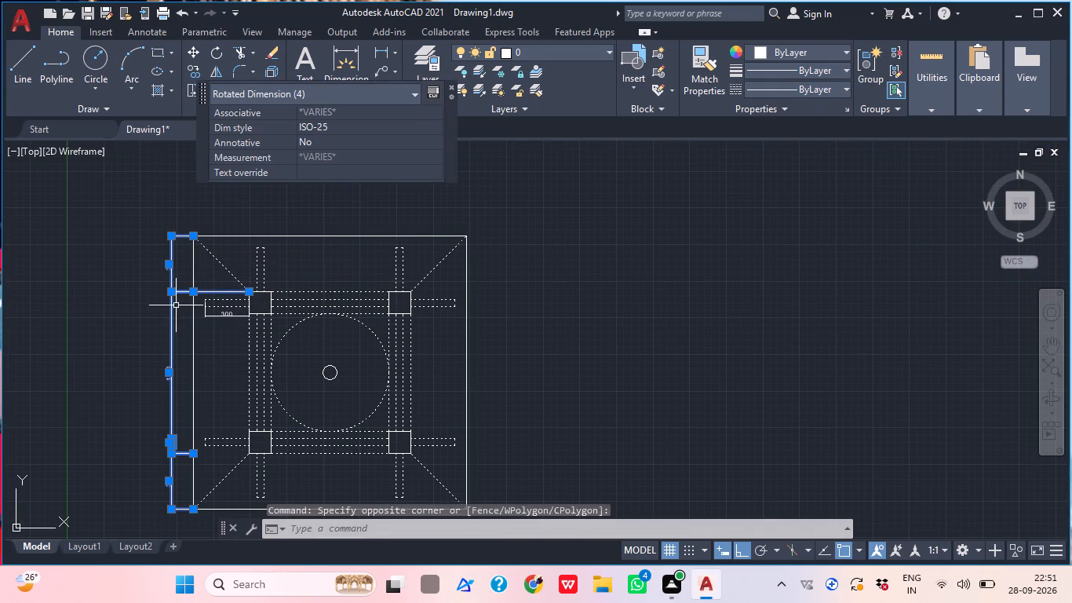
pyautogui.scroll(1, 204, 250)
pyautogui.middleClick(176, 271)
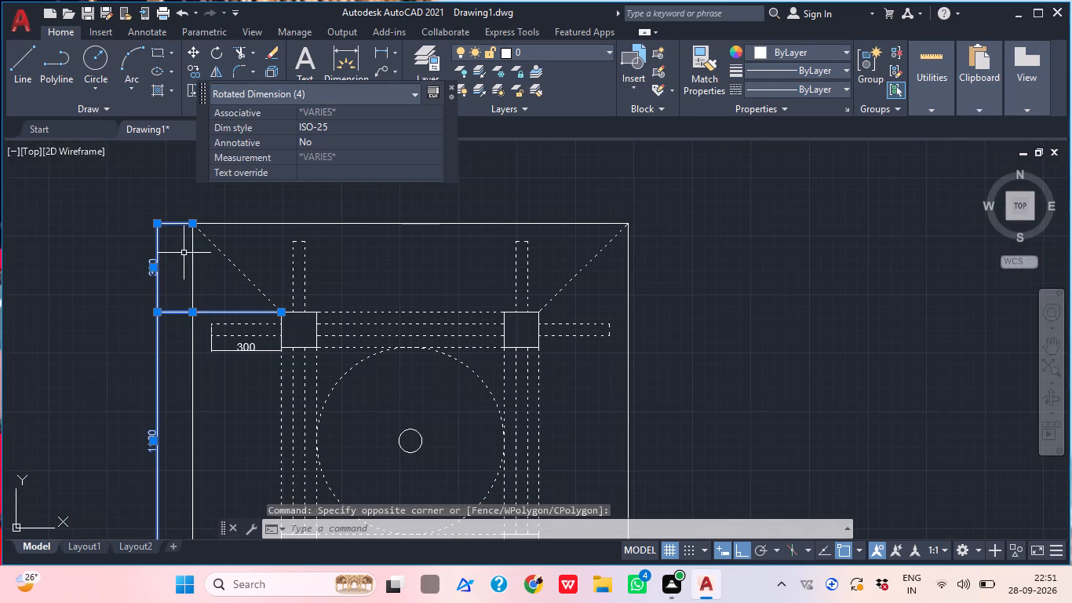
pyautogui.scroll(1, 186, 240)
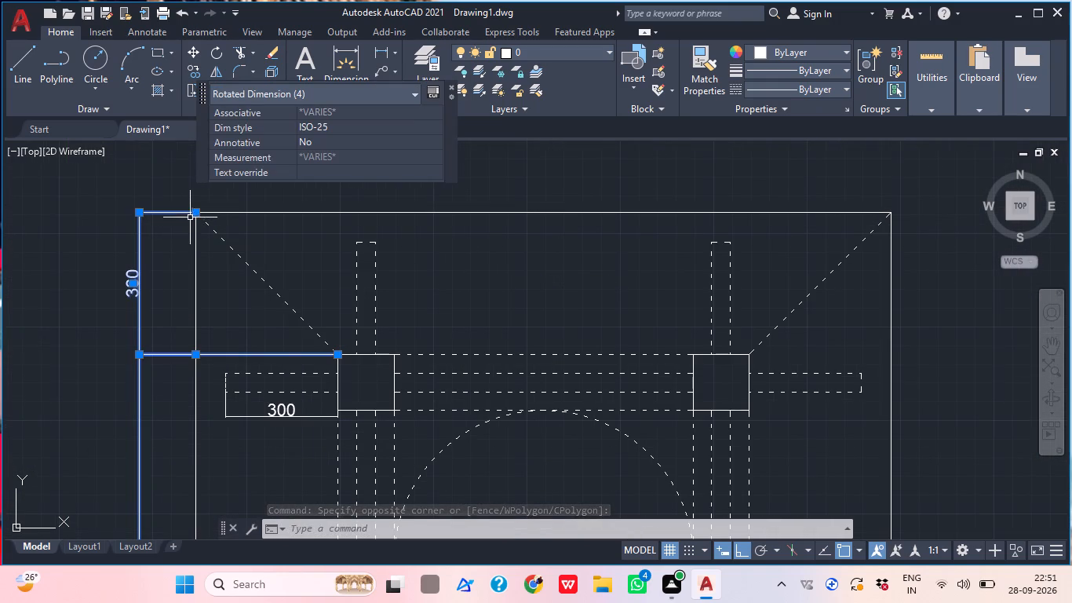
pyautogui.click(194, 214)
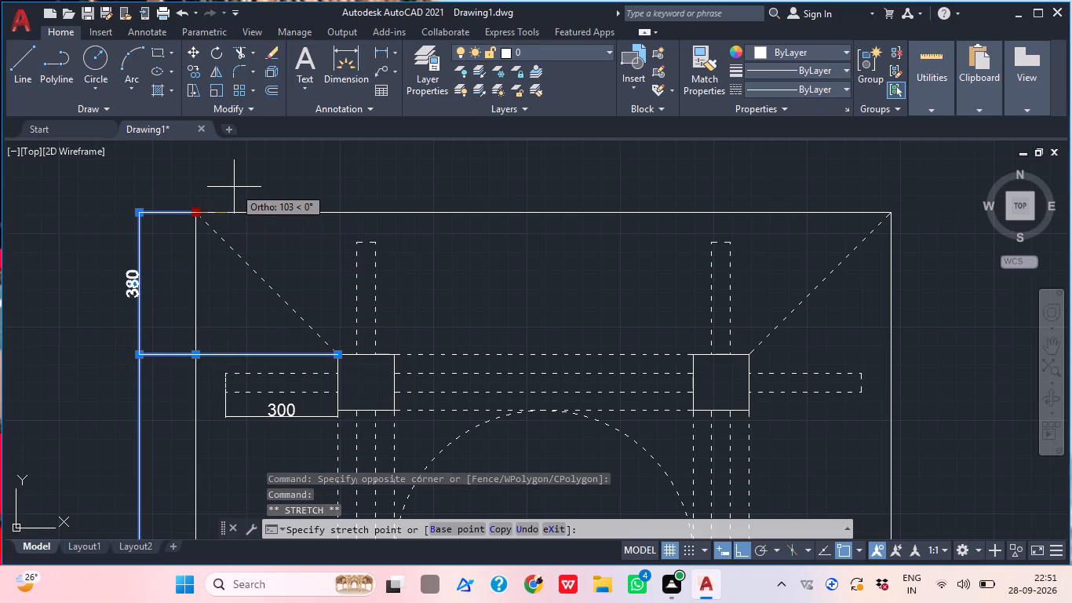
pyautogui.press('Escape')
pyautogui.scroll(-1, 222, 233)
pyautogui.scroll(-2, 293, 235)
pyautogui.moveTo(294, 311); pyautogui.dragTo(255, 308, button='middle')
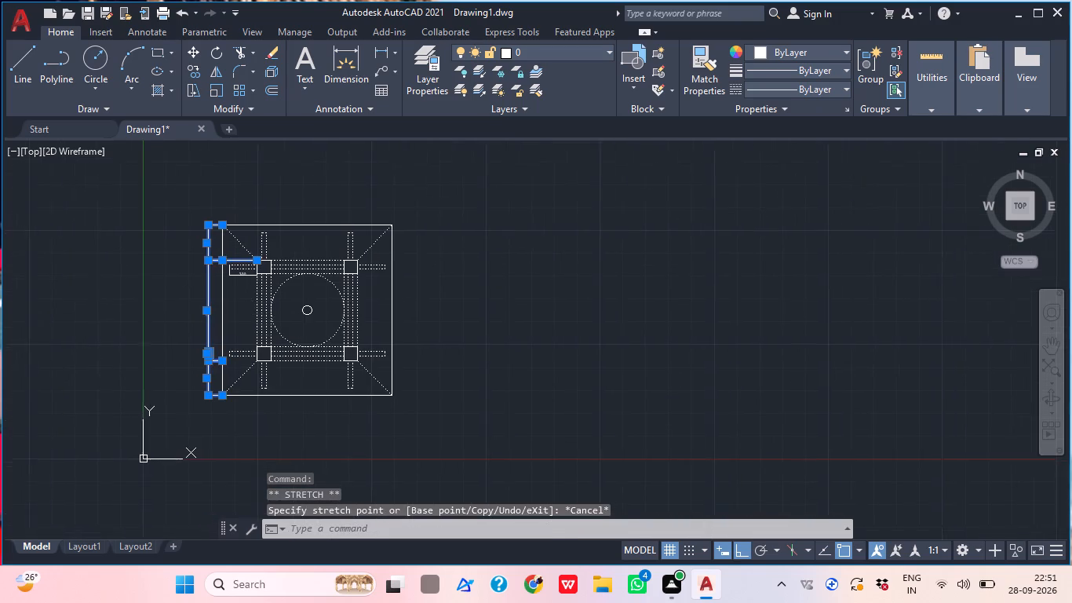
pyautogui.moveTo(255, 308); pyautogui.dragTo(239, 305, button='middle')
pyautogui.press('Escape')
# Dimension the length of the dashed vertical bar projecting below the lower-left block, placing the dimension line just left of the bar.
pyautogui.scroll(1, 265, 309)
pyautogui.middleClick(265, 311)
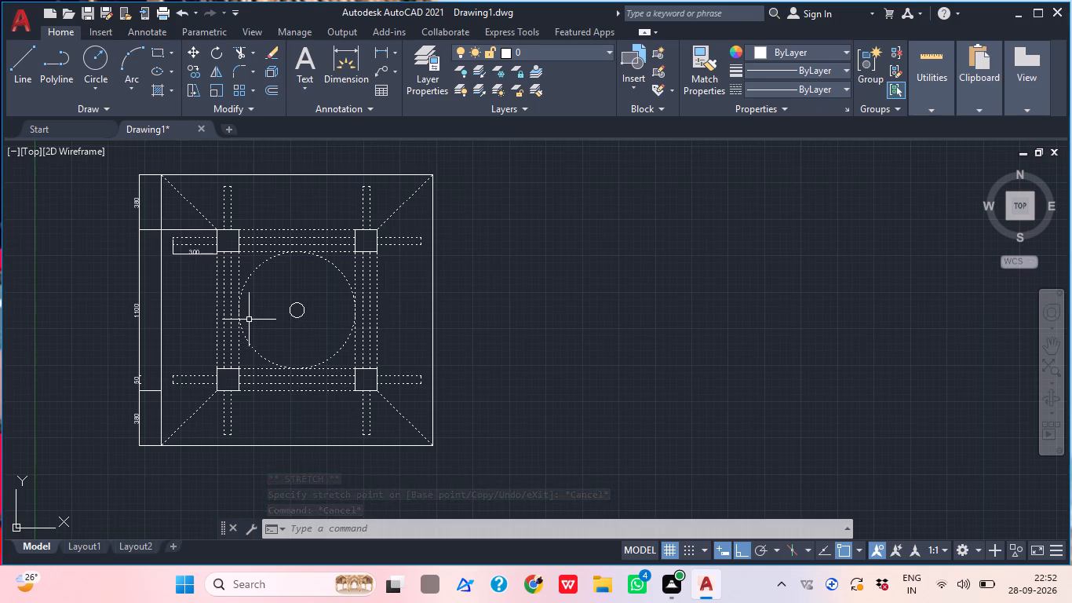
pyautogui.moveTo(196, 269); pyautogui.dragTo(176, 257, button='middle')
pyautogui.scroll(3, 196, 139)
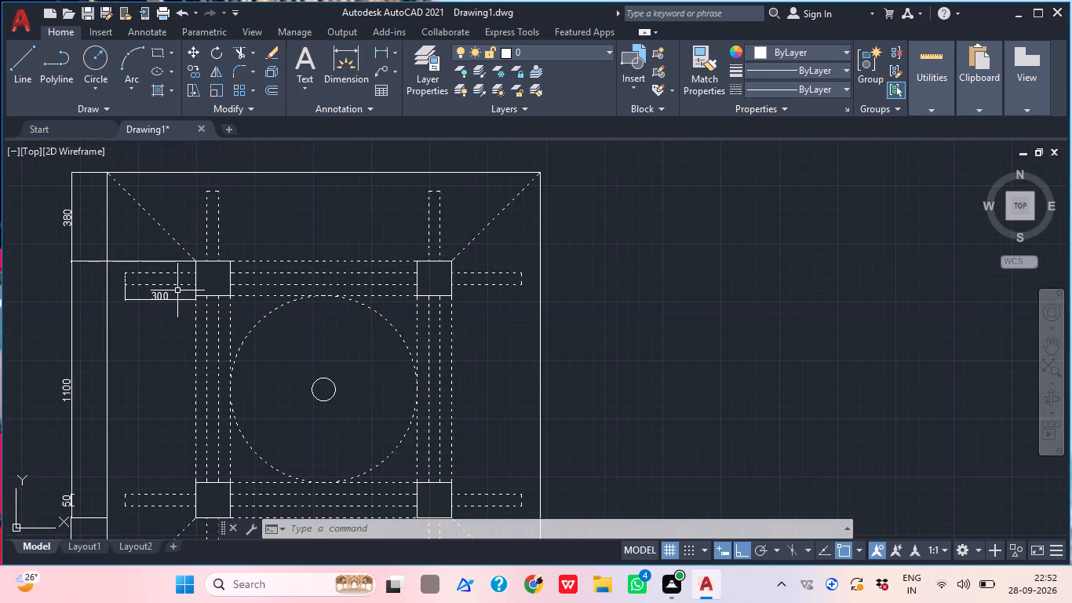
pyautogui.scroll(-2, 161, 298)
pyautogui.moveTo(196, 418); pyautogui.dragTo(193, 329, button='middle')
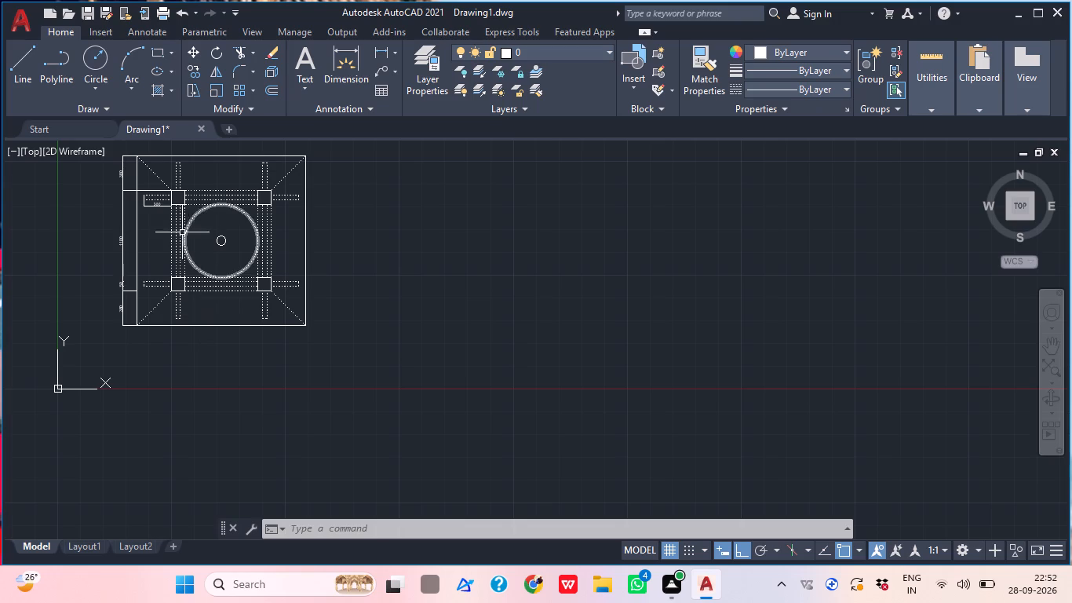
pyautogui.click(385, 47)
pyautogui.scroll(2, 170, 308)
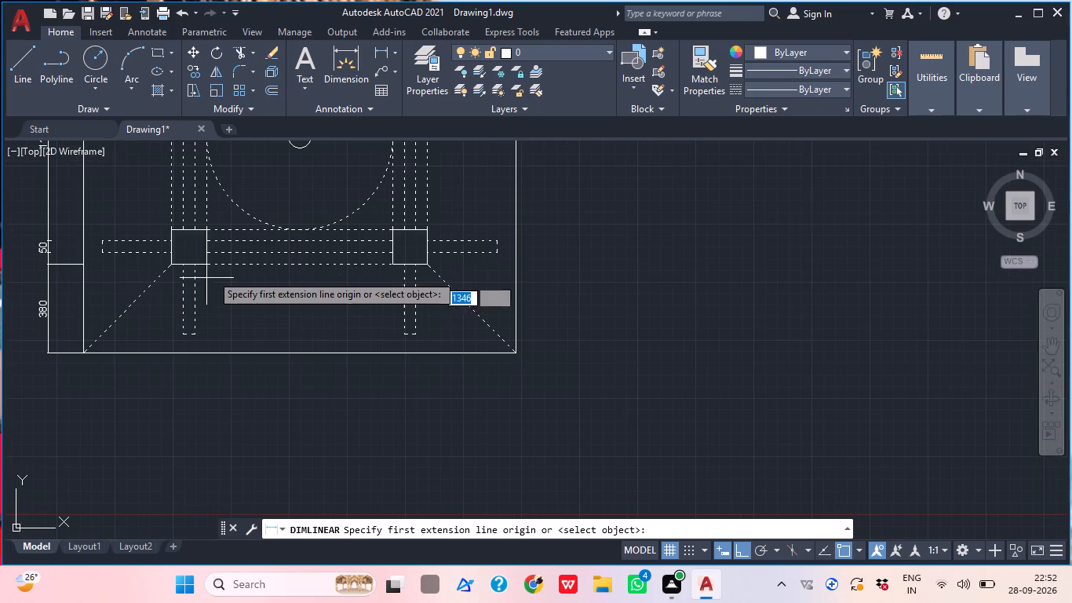
pyautogui.scroll(1, 196, 268)
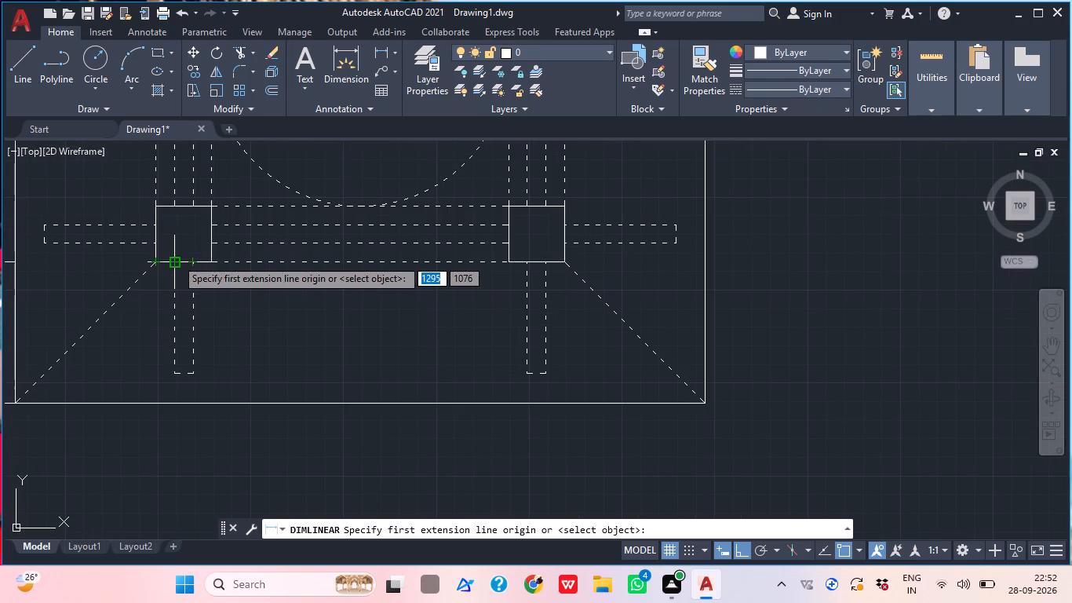
pyautogui.click(176, 258)
pyautogui.click(173, 372)
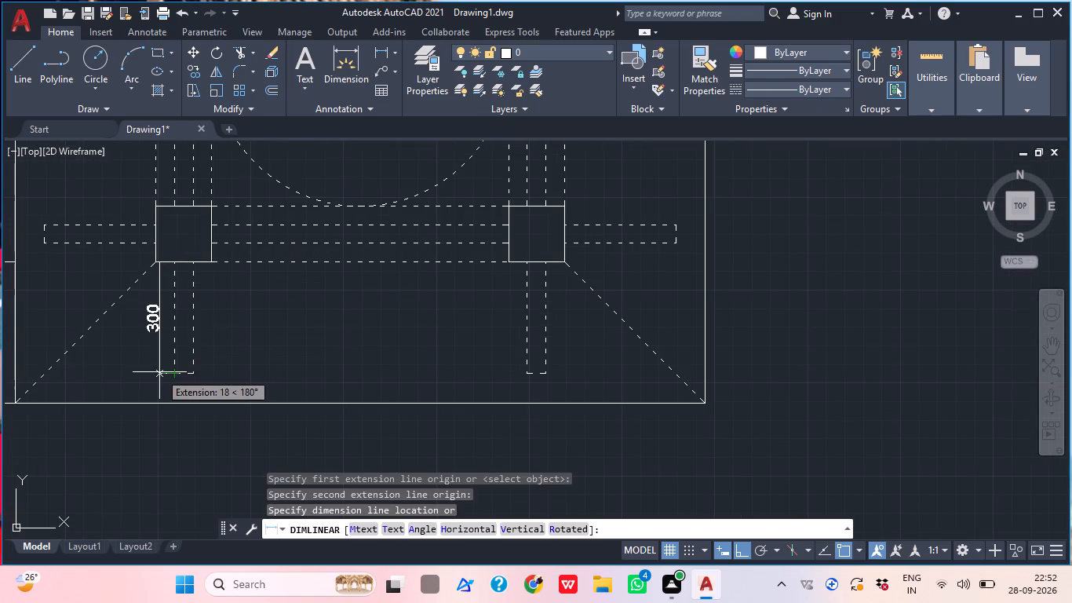
pyautogui.click(159, 372)
# Dimension the length of the dashed vertical bar projecting below the lower-right block, placing the dimension line just right of the bar.
pyautogui.moveTo(221, 351); pyautogui.dragTo(205, 357, button='middle')
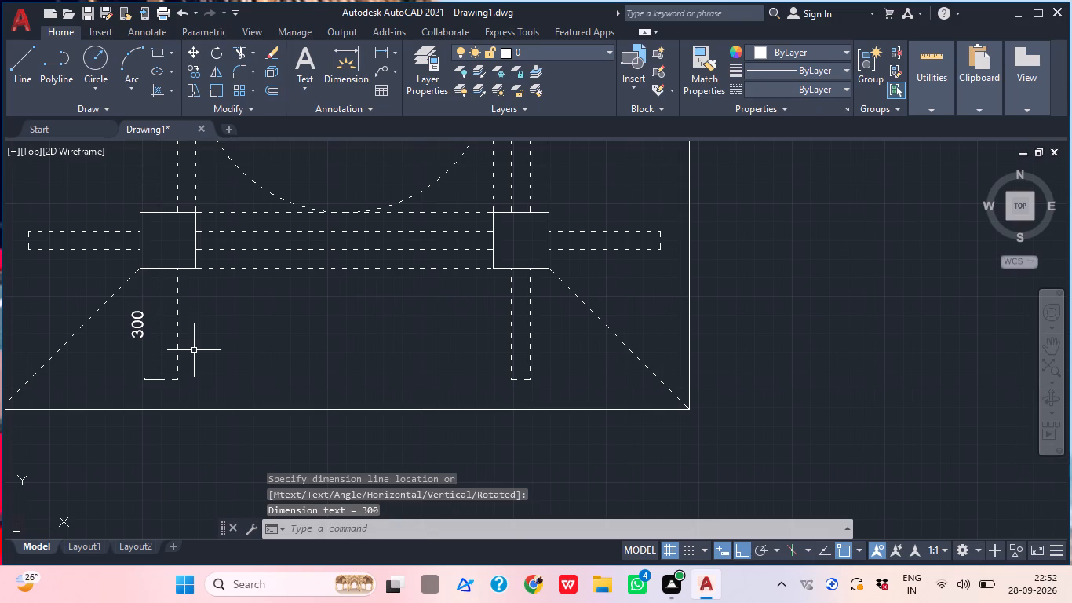
pyautogui.scroll(-1, 227, 297)
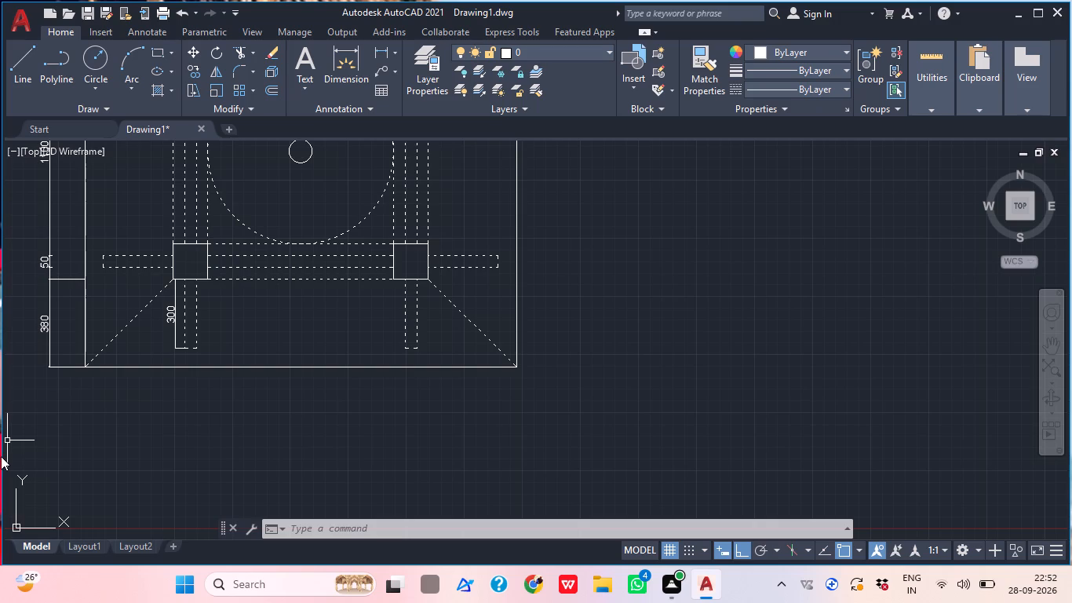
pyautogui.moveTo(144, 378); pyautogui.dragTo(126, 439, button='middle')
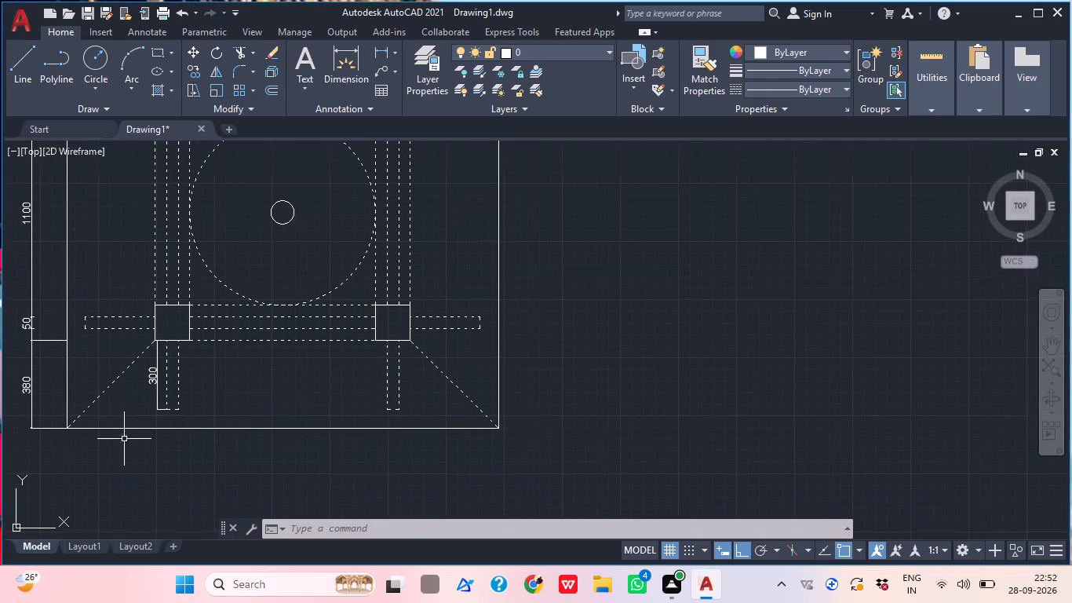
pyautogui.click(381, 45)
pyautogui.moveTo(373, 381); pyautogui.dragTo(322, 371, button='middle')
pyautogui.scroll(1, 345, 342)
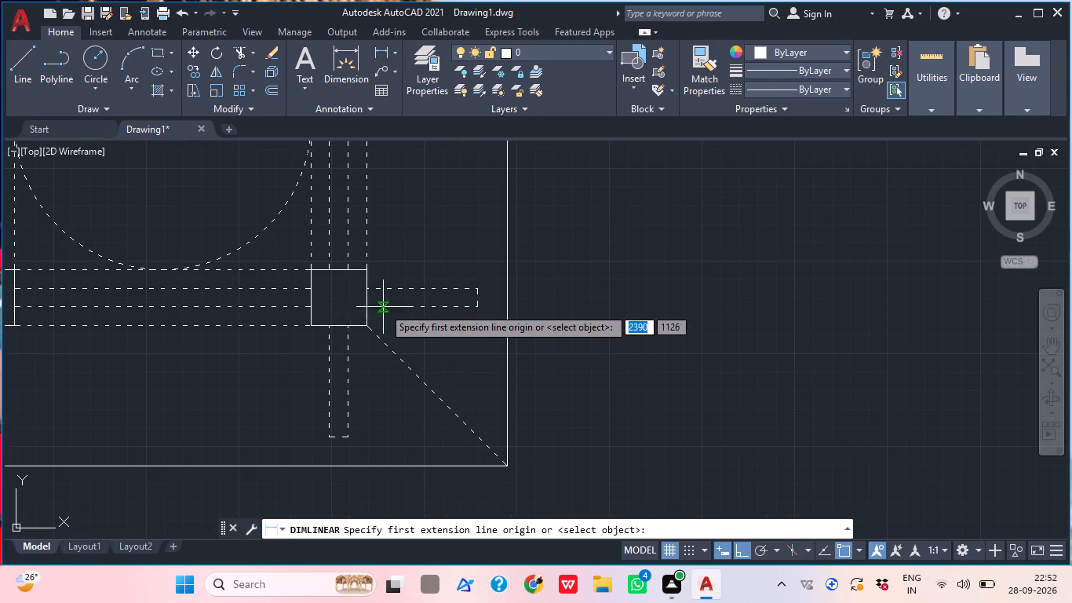
pyautogui.click(352, 332)
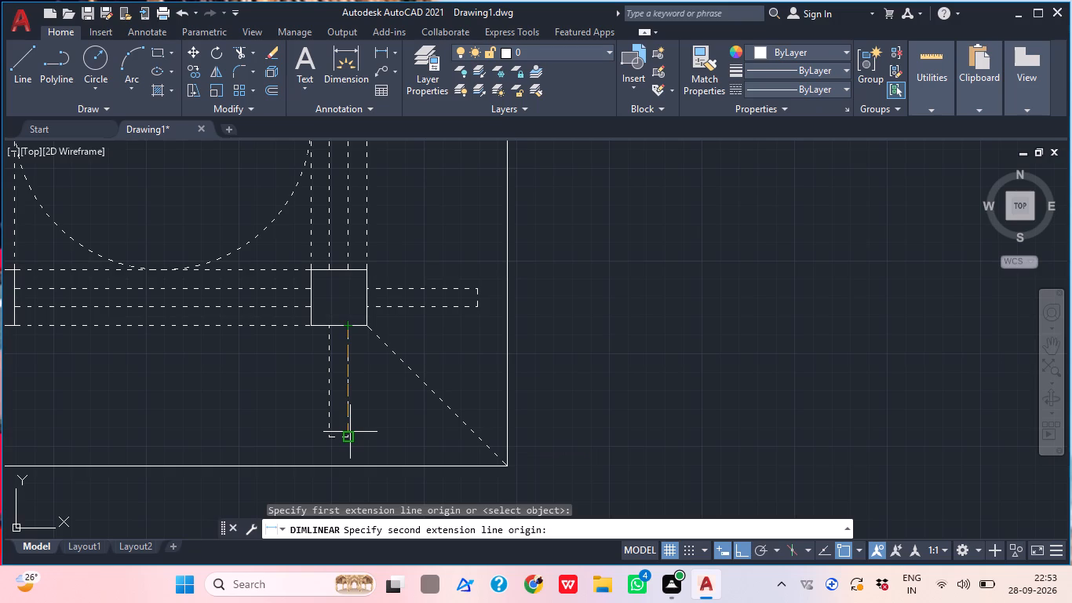
pyautogui.scroll(2, 350, 432)
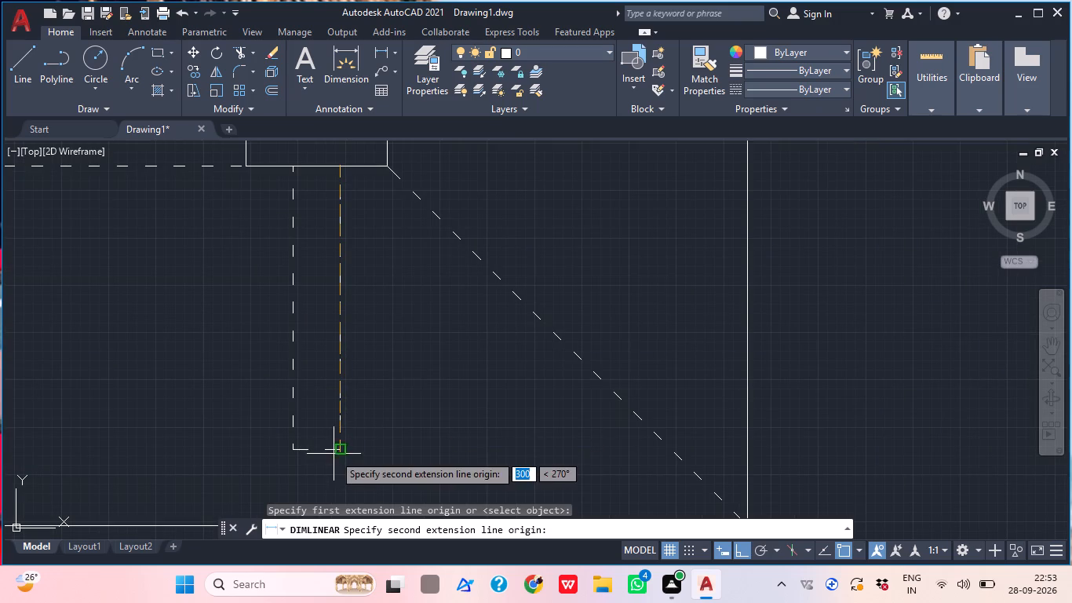
pyautogui.click(340, 452)
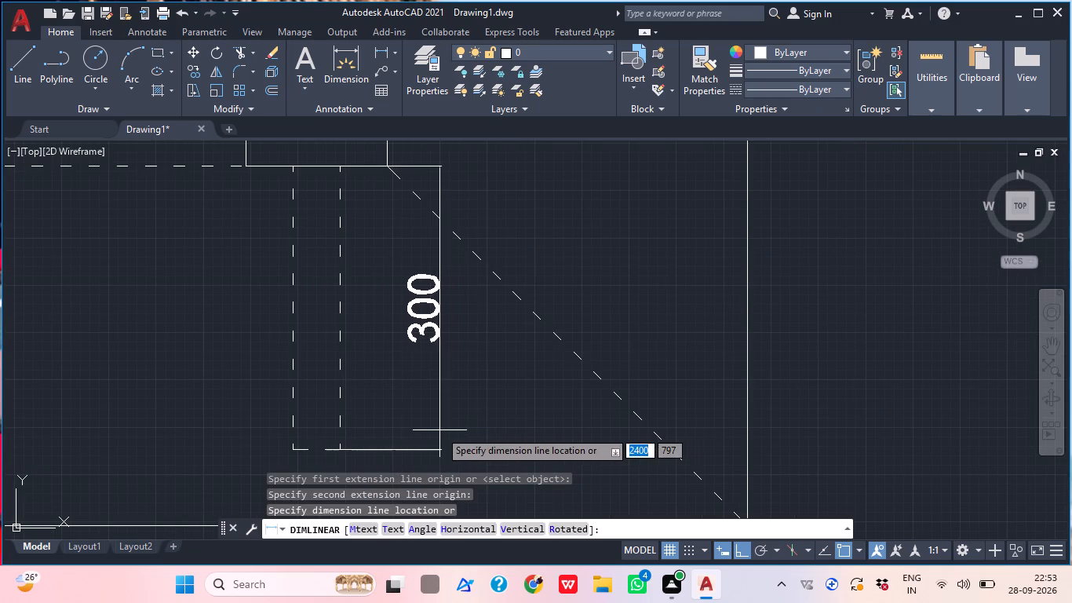
pyautogui.click(391, 429)
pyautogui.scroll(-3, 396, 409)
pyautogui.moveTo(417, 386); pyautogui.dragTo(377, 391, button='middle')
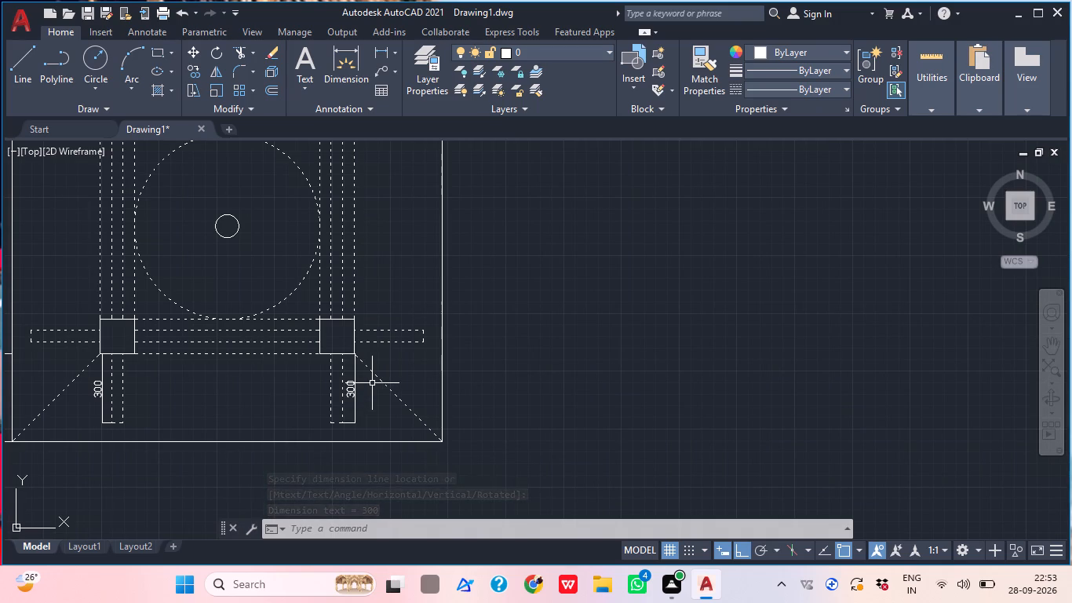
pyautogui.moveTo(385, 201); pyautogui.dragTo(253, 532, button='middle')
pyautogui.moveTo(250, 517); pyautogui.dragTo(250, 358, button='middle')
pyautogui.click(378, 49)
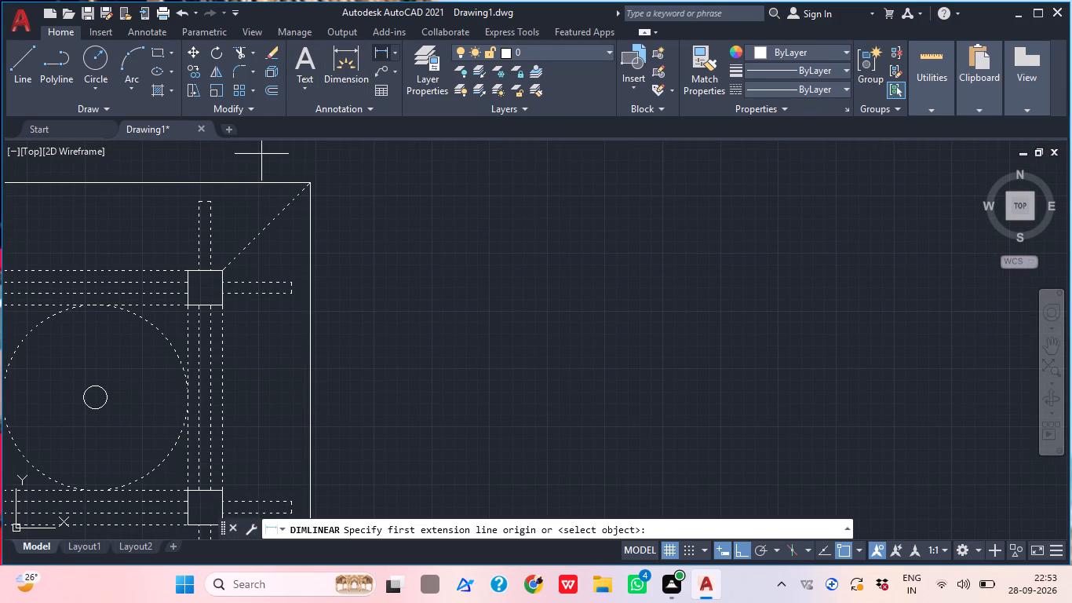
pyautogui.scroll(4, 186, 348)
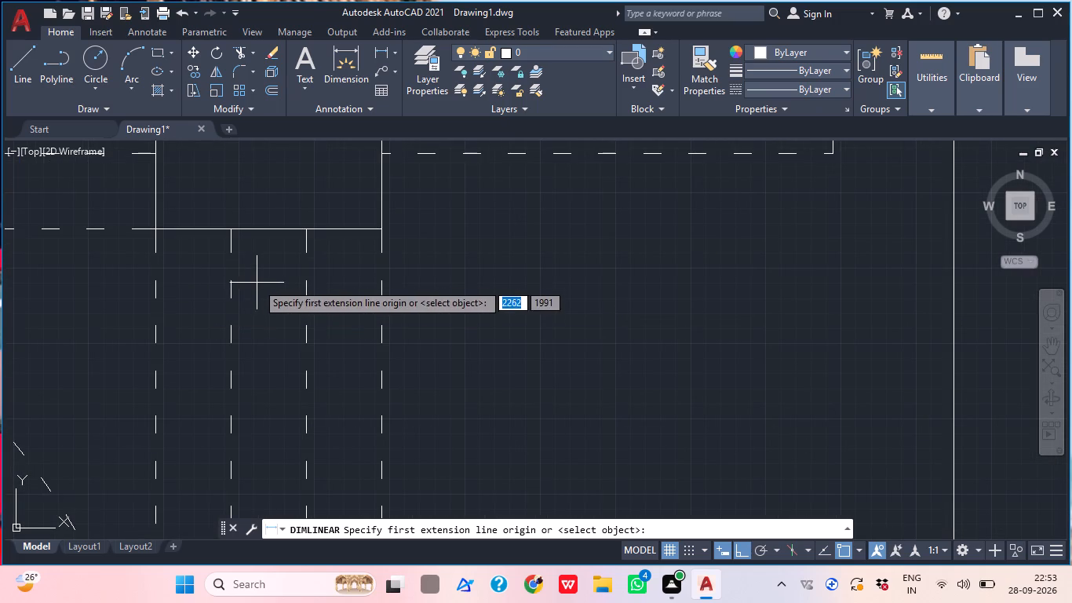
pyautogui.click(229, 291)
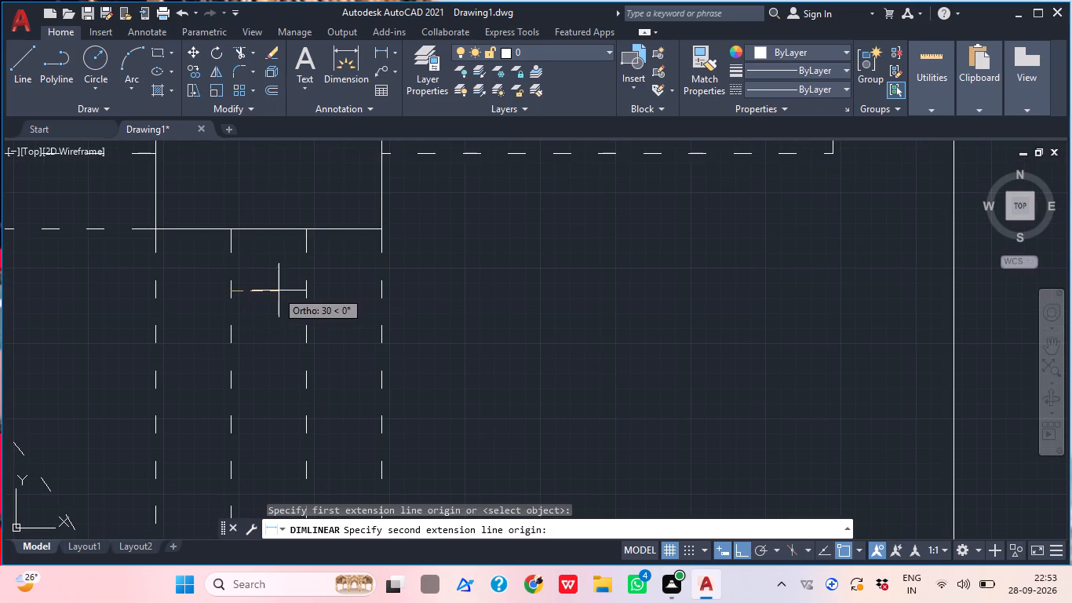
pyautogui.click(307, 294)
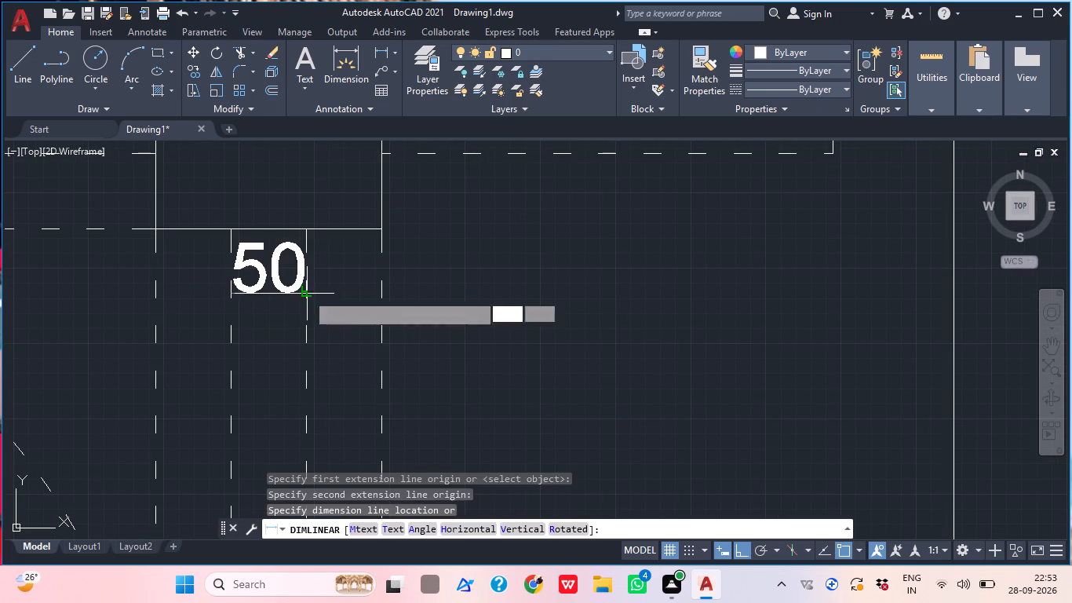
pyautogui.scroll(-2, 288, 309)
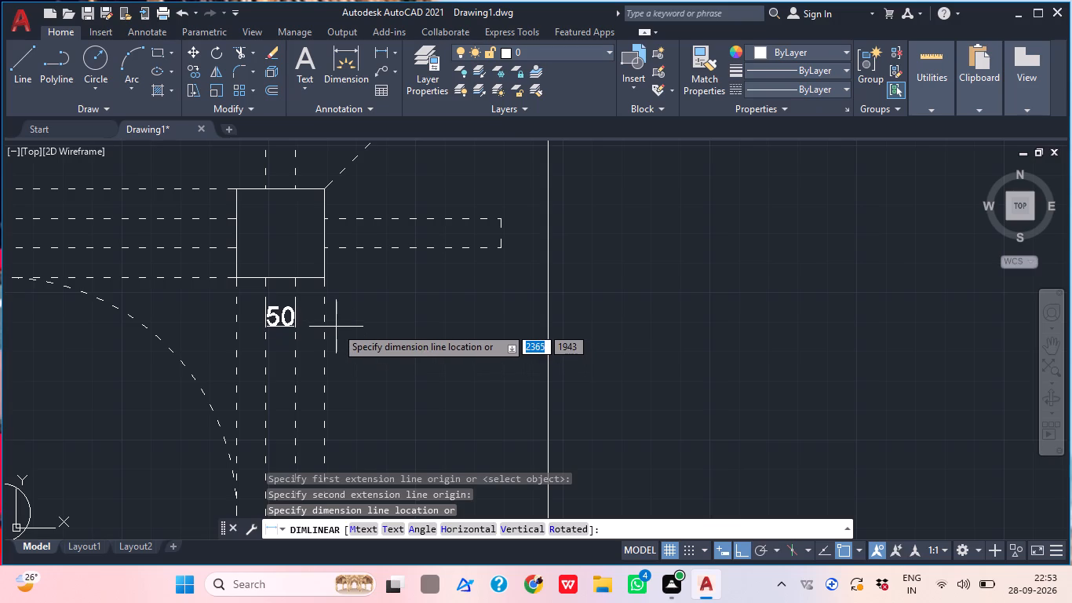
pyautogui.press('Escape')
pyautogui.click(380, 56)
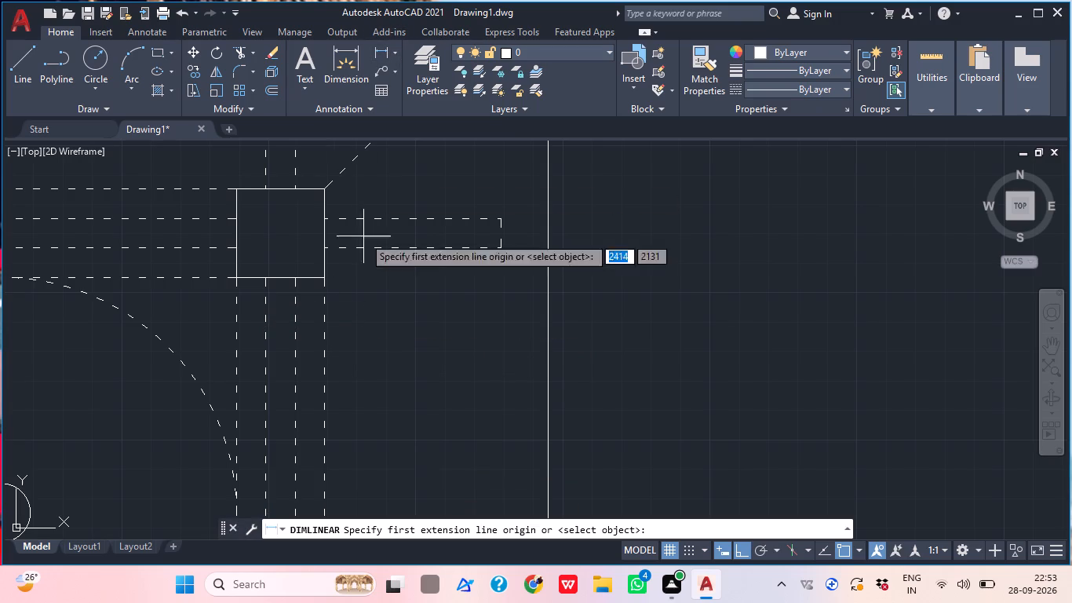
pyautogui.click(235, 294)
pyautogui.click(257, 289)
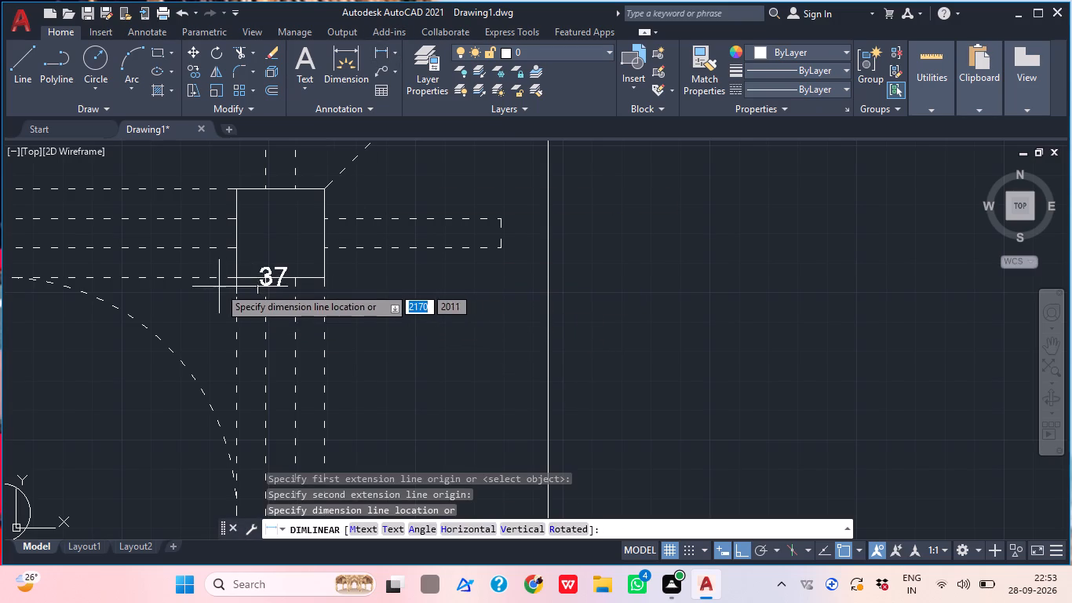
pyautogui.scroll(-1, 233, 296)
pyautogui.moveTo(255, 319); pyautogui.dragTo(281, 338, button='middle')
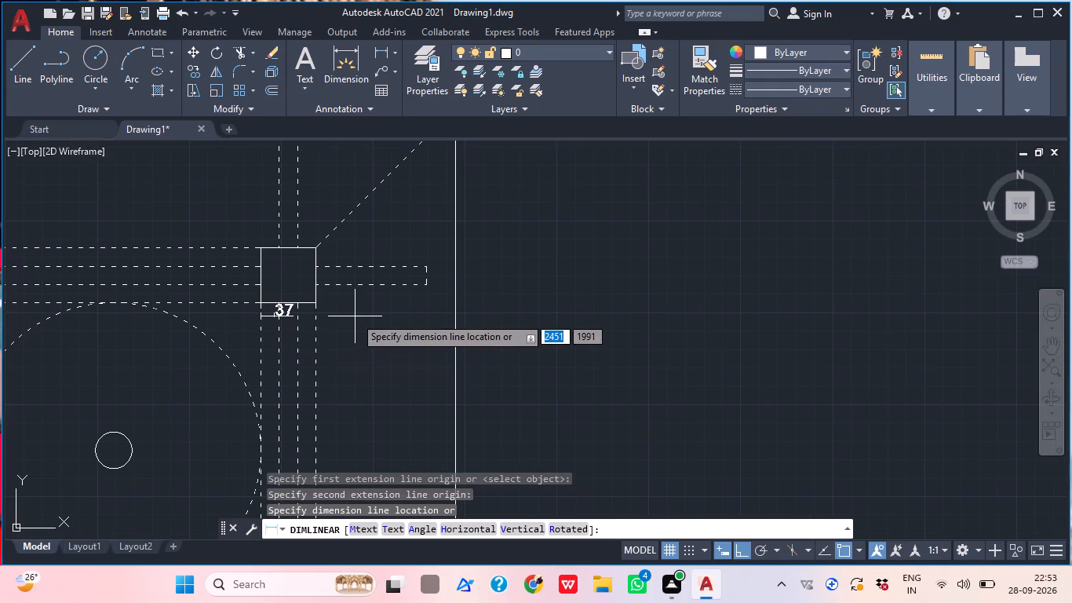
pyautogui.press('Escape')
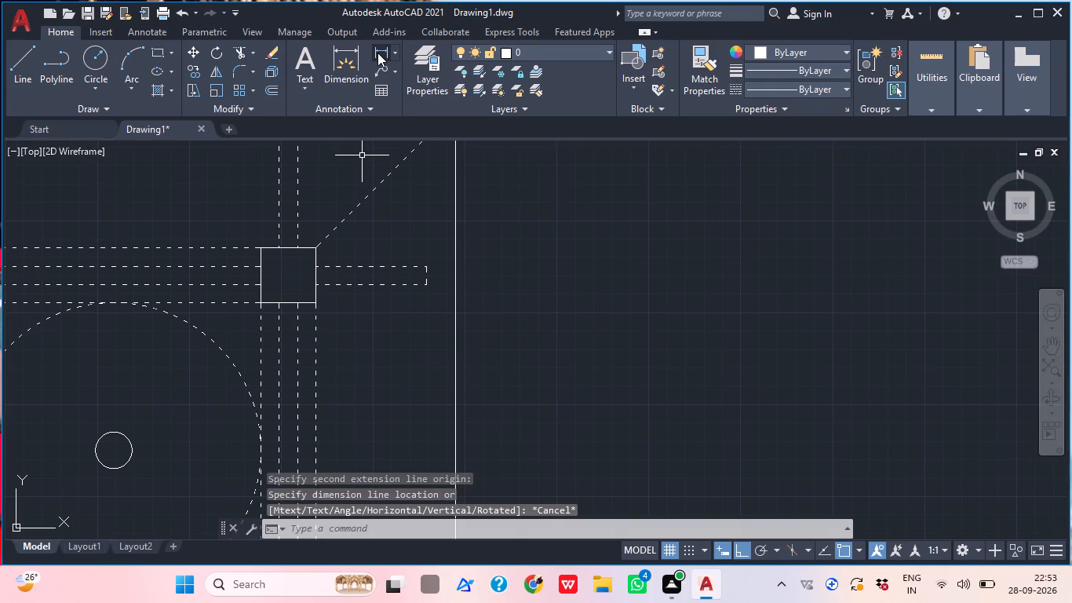
# Add a horizontal linear dimension between the two rightmost dashed vertical lines below the upper-right block, placing it just beneath the block.
pyautogui.click(377, 53)
pyautogui.scroll(2, 292, 333)
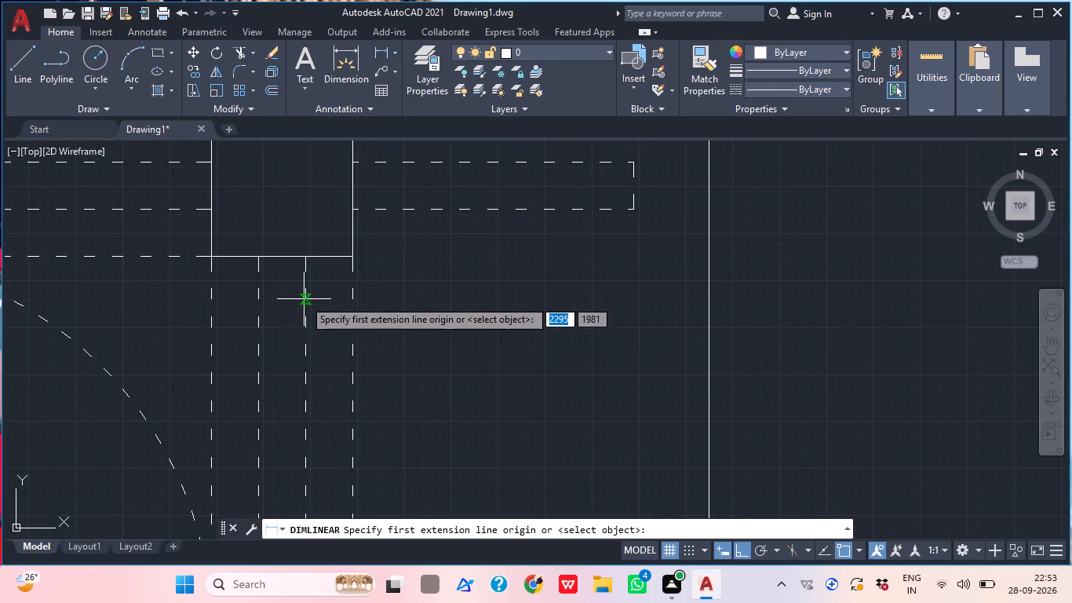
pyautogui.click(307, 270)
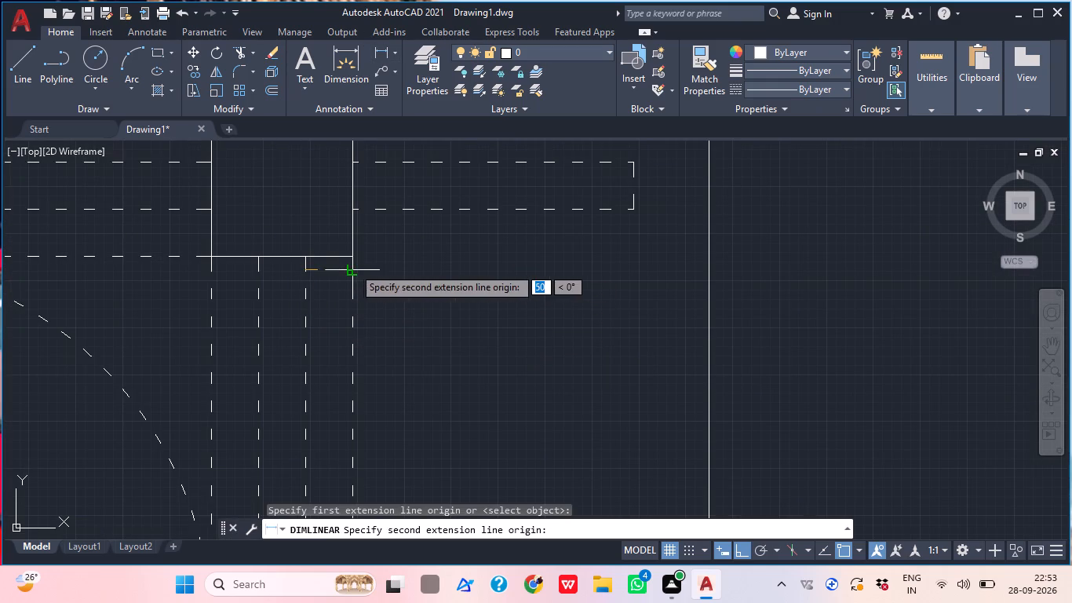
pyautogui.click(353, 269)
pyautogui.scroll(-2, 404, 294)
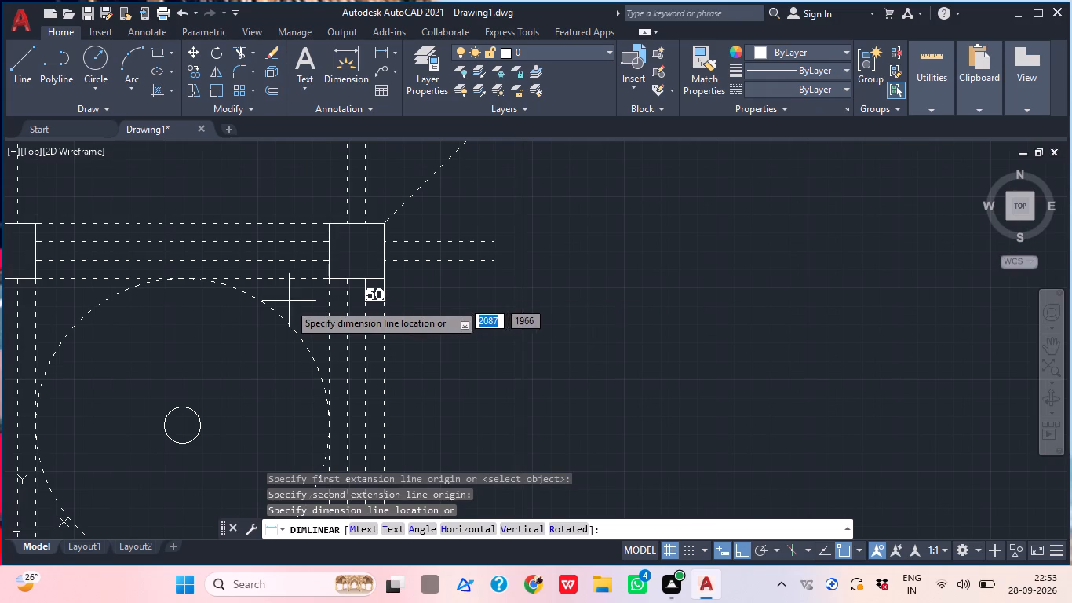
pyautogui.scroll(-1, 387, 316)
pyautogui.moveTo(387, 316); pyautogui.dragTo(377, 319, button='middle')
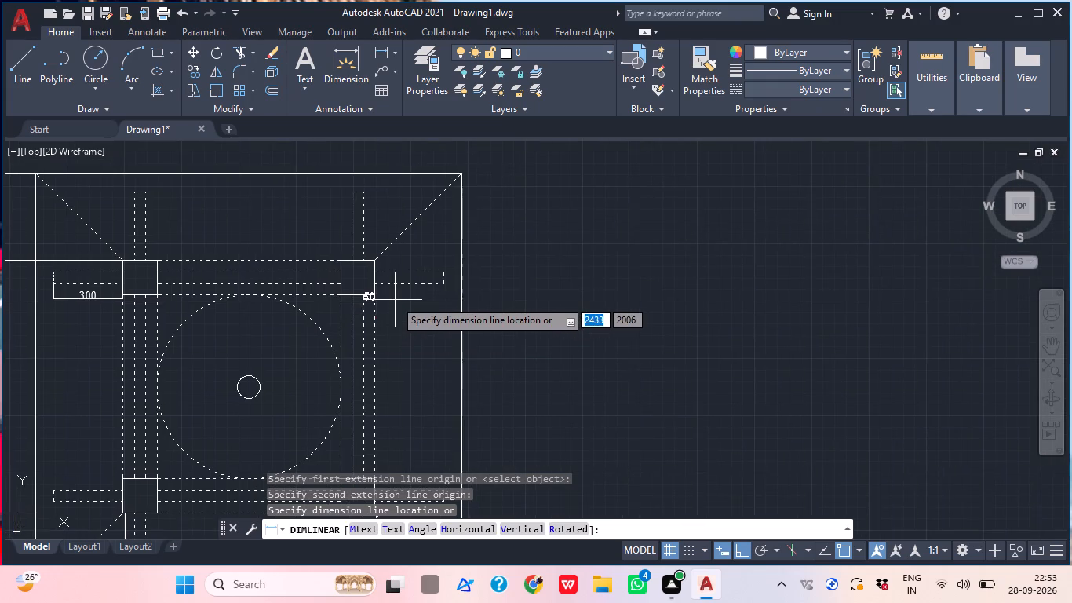
pyautogui.scroll(3, 395, 300)
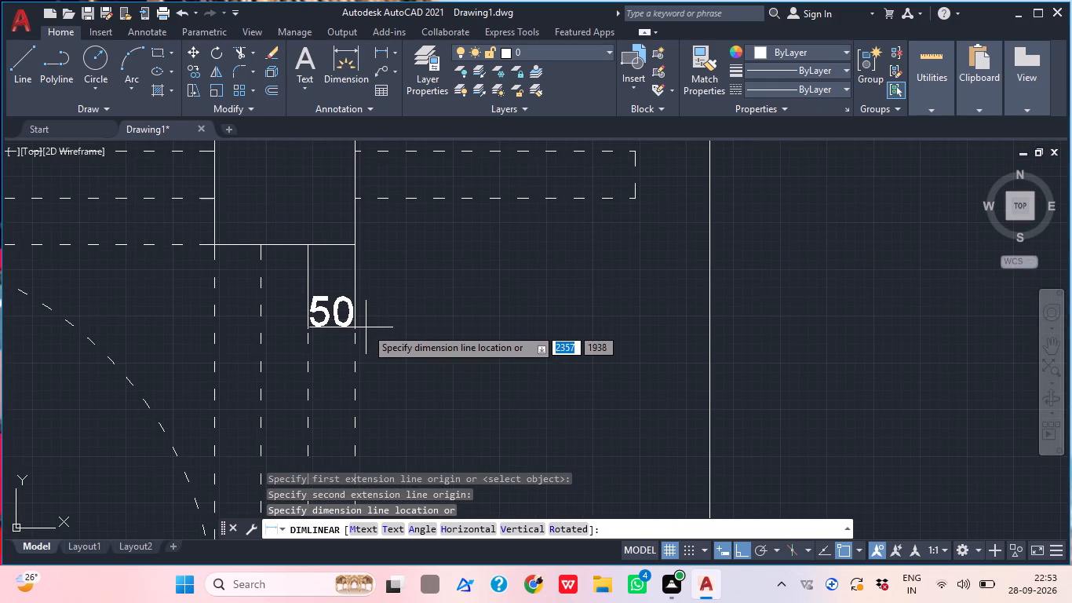
pyautogui.click(366, 330)
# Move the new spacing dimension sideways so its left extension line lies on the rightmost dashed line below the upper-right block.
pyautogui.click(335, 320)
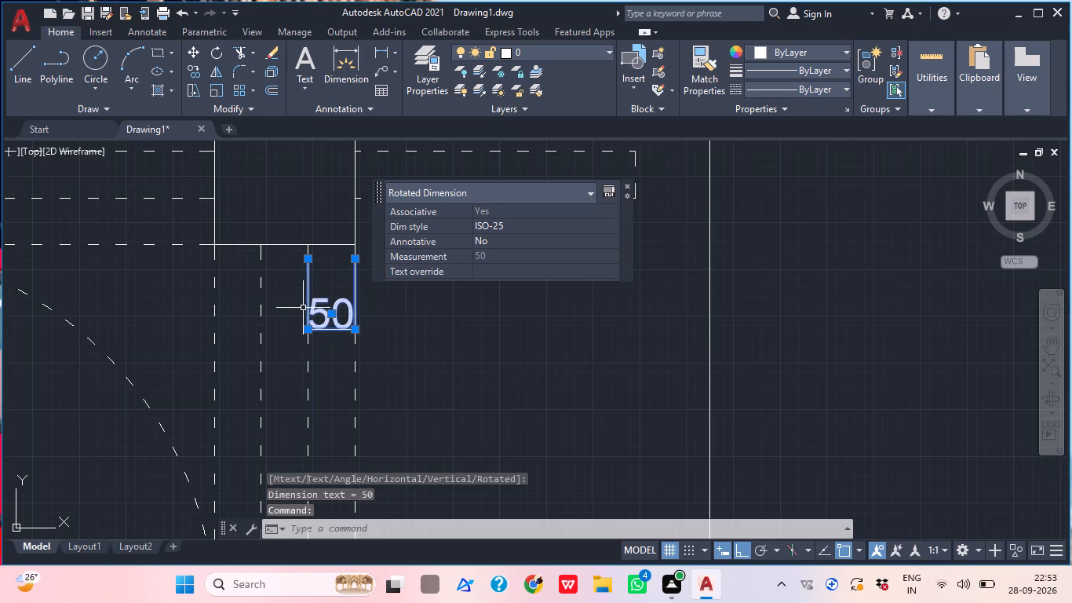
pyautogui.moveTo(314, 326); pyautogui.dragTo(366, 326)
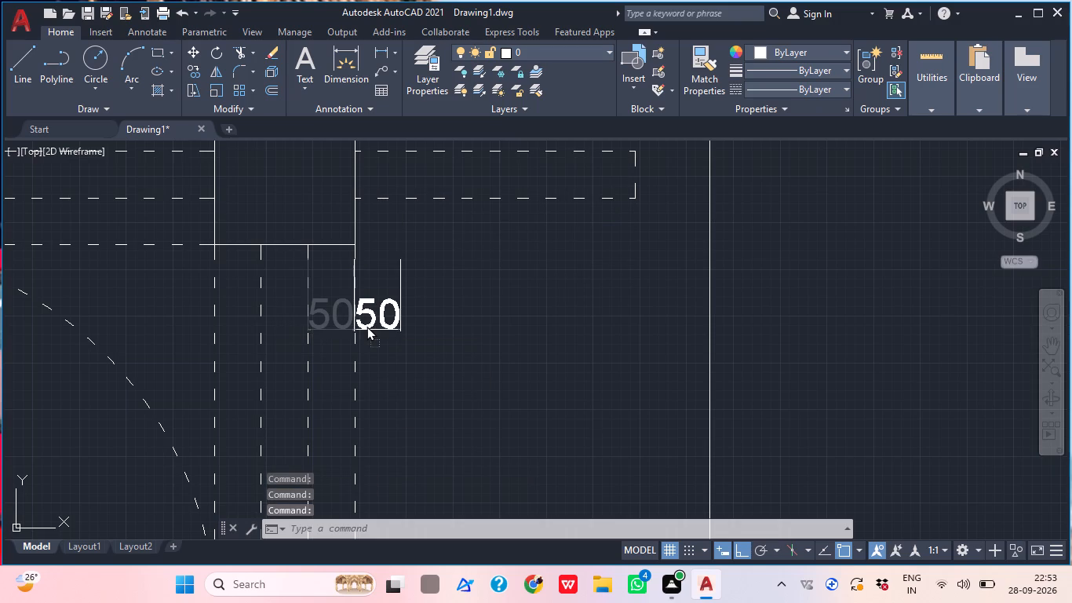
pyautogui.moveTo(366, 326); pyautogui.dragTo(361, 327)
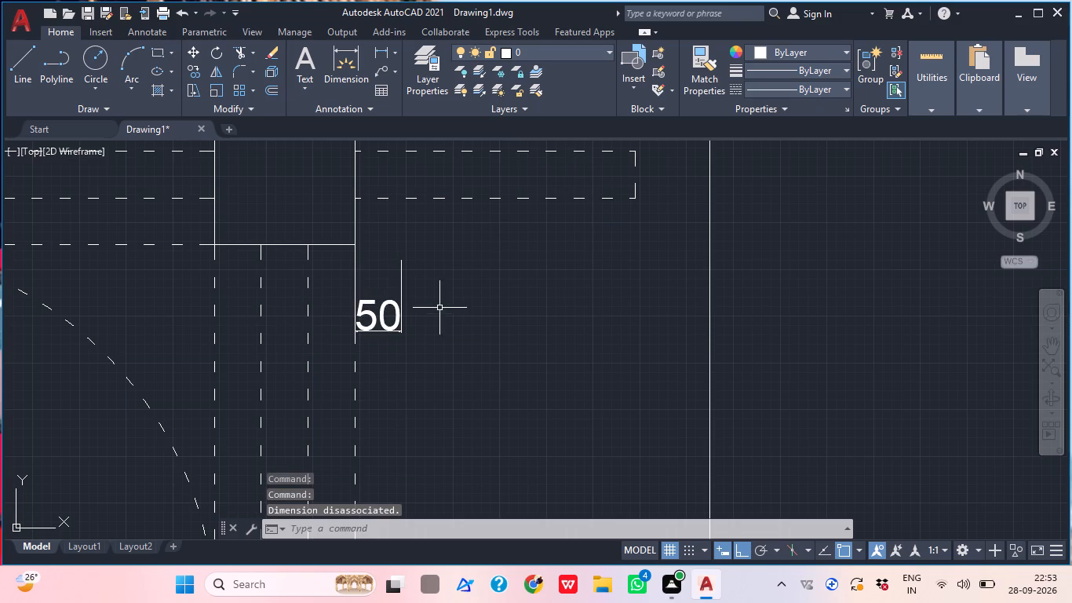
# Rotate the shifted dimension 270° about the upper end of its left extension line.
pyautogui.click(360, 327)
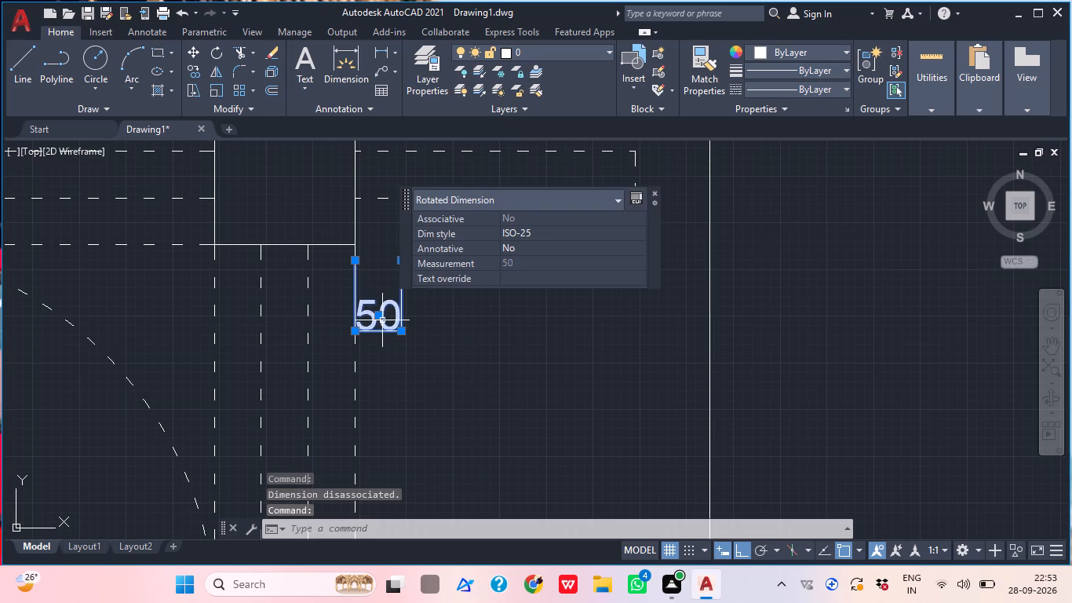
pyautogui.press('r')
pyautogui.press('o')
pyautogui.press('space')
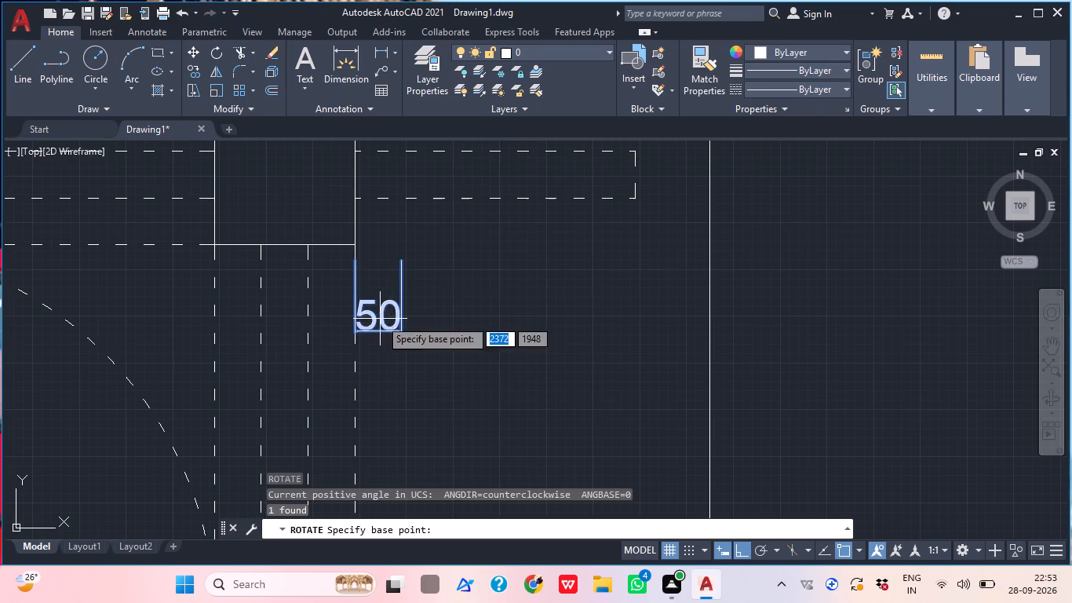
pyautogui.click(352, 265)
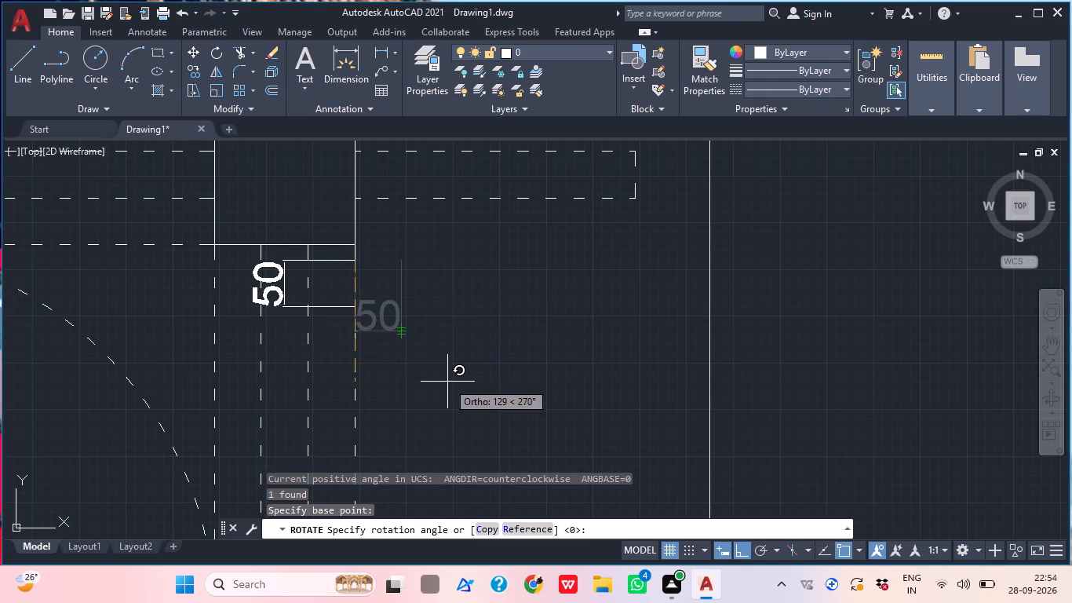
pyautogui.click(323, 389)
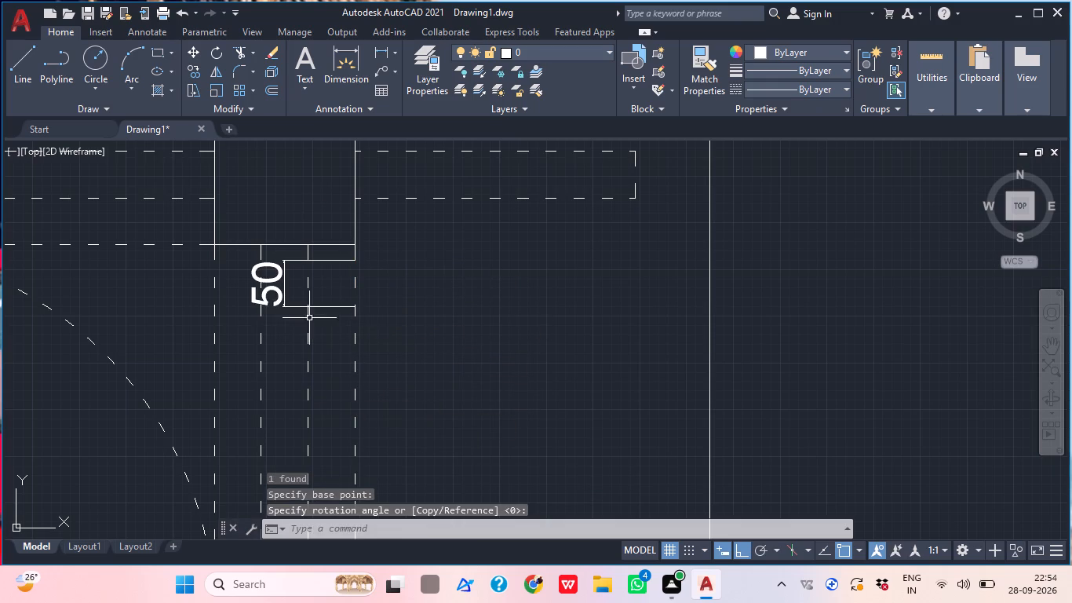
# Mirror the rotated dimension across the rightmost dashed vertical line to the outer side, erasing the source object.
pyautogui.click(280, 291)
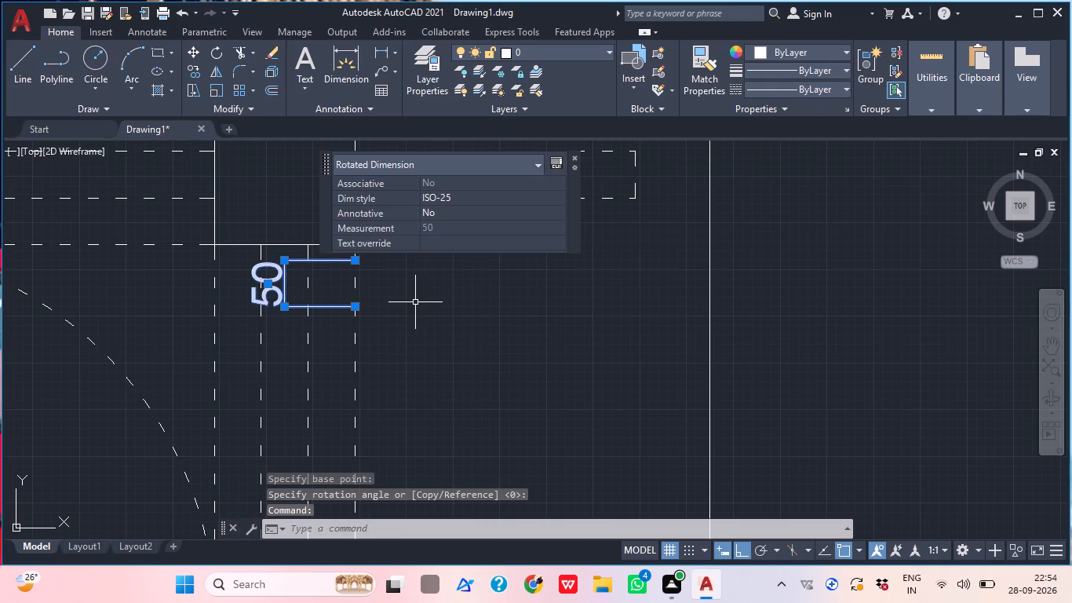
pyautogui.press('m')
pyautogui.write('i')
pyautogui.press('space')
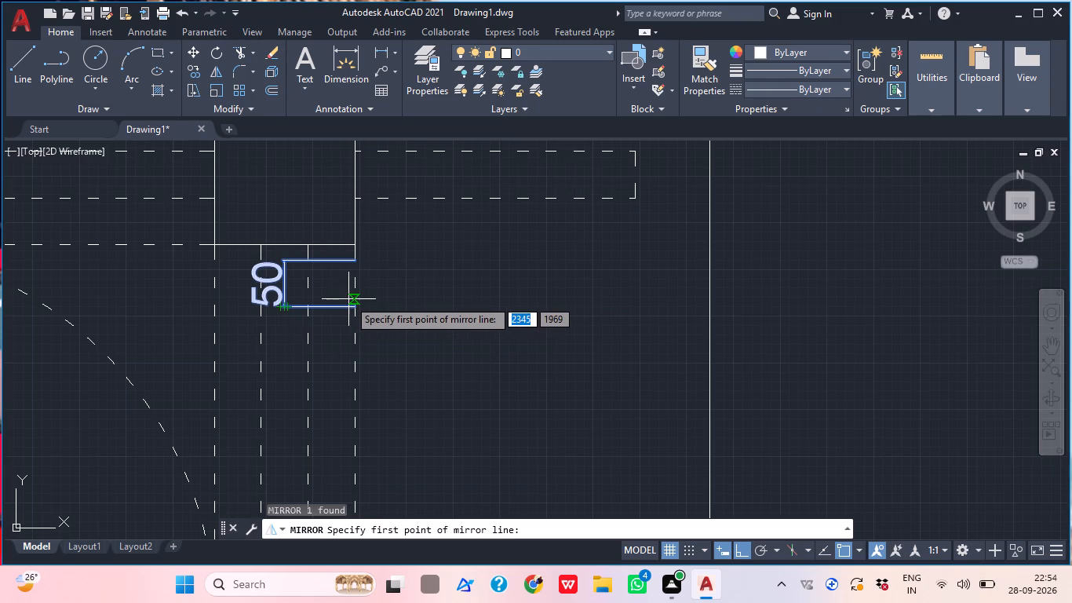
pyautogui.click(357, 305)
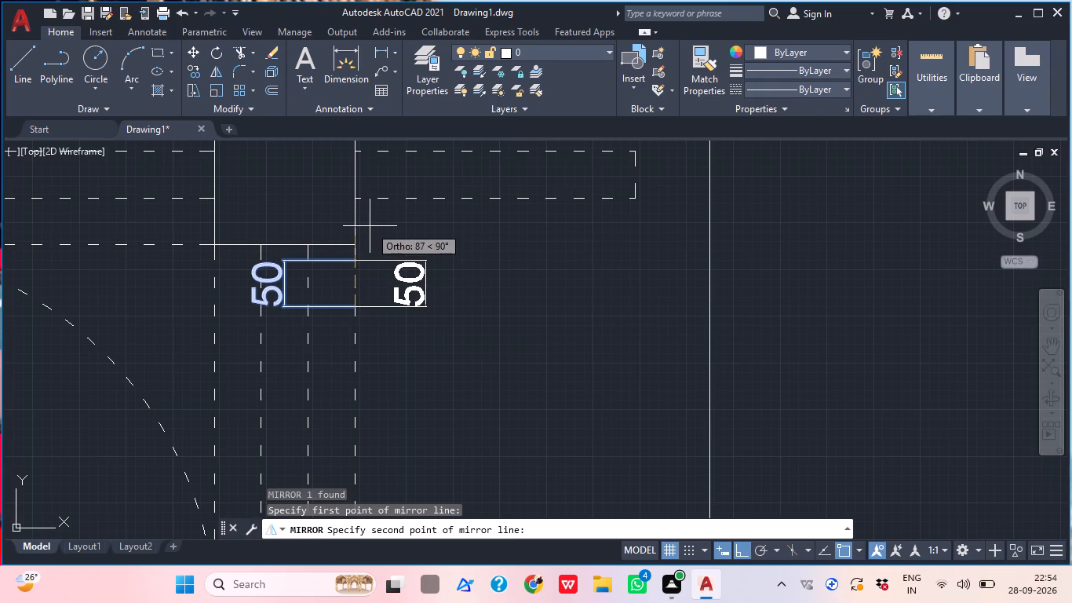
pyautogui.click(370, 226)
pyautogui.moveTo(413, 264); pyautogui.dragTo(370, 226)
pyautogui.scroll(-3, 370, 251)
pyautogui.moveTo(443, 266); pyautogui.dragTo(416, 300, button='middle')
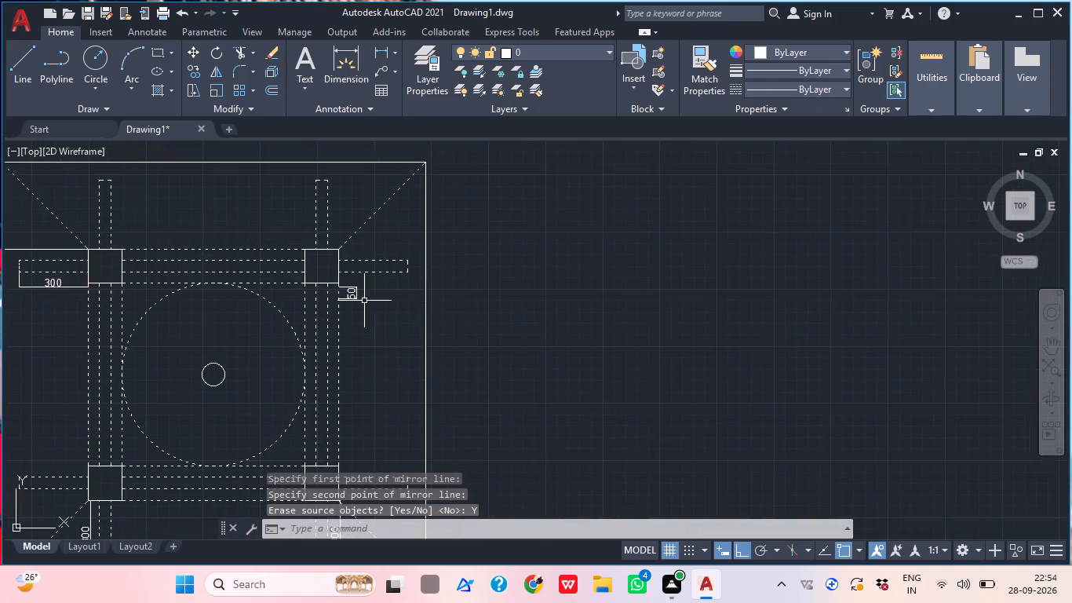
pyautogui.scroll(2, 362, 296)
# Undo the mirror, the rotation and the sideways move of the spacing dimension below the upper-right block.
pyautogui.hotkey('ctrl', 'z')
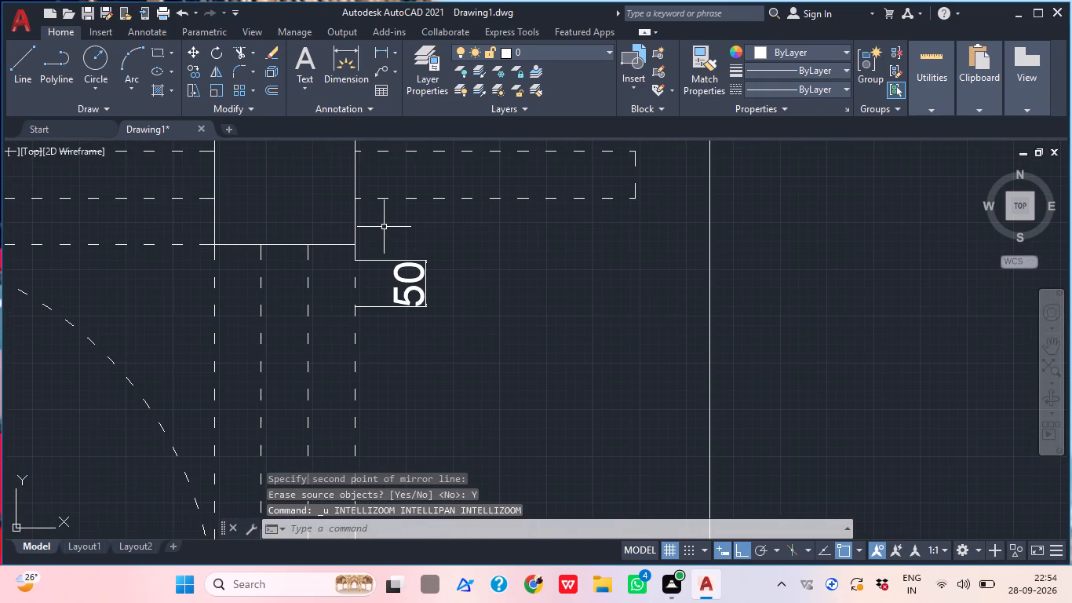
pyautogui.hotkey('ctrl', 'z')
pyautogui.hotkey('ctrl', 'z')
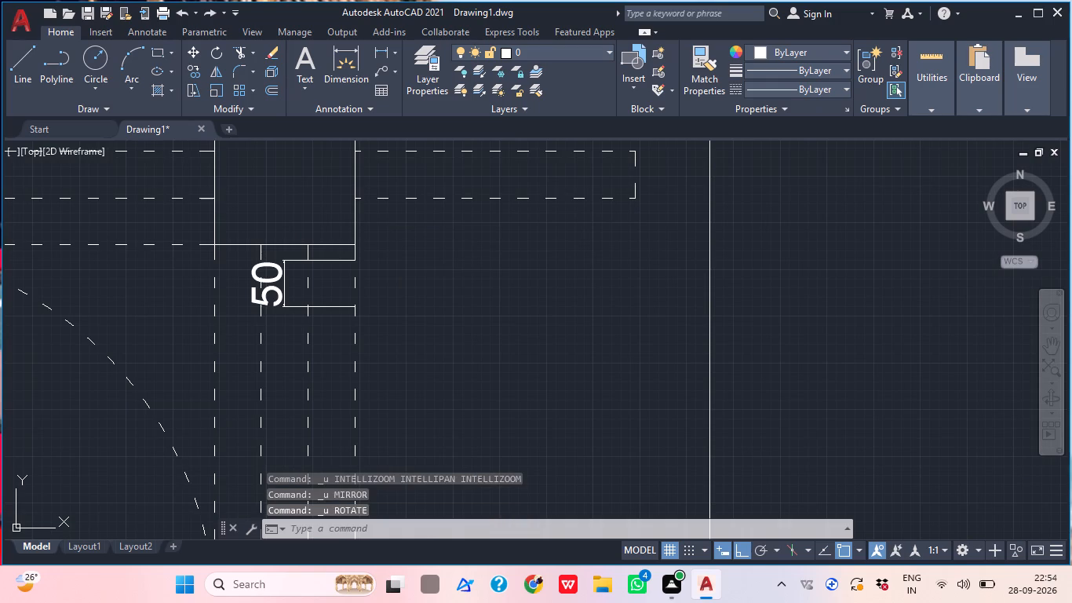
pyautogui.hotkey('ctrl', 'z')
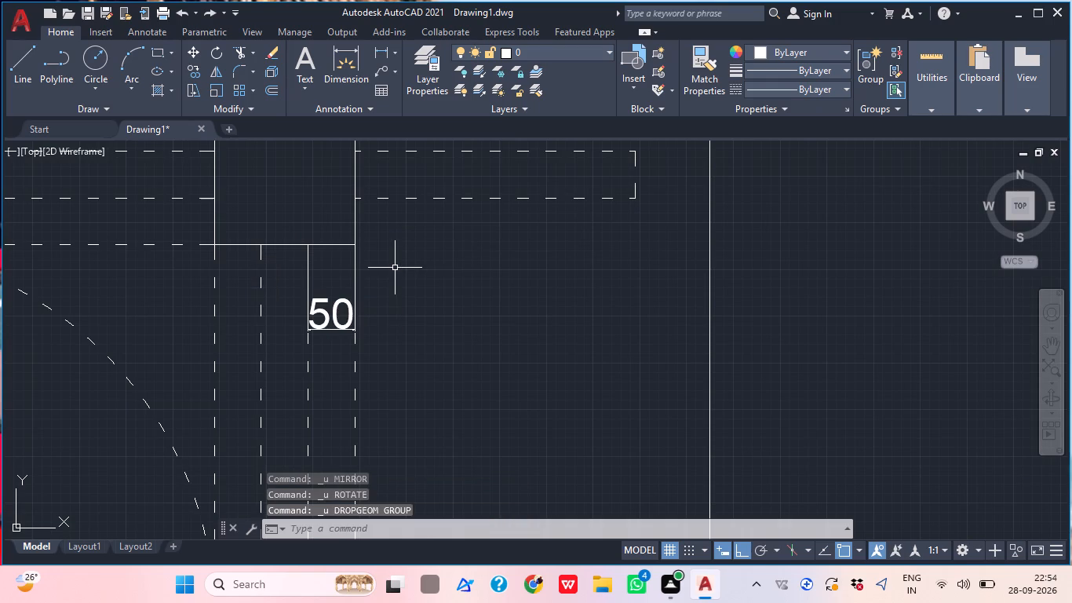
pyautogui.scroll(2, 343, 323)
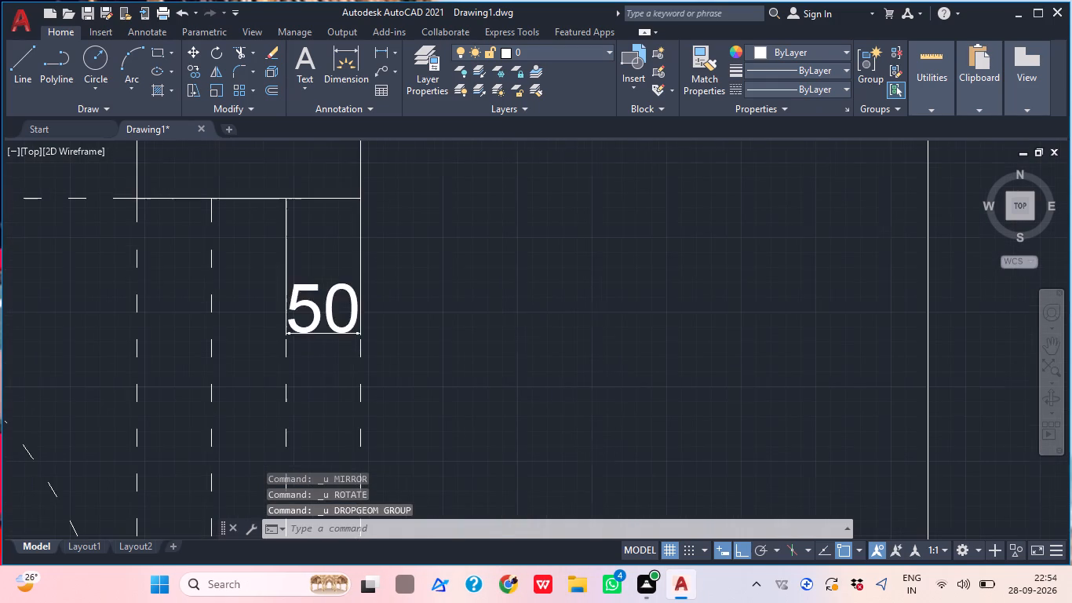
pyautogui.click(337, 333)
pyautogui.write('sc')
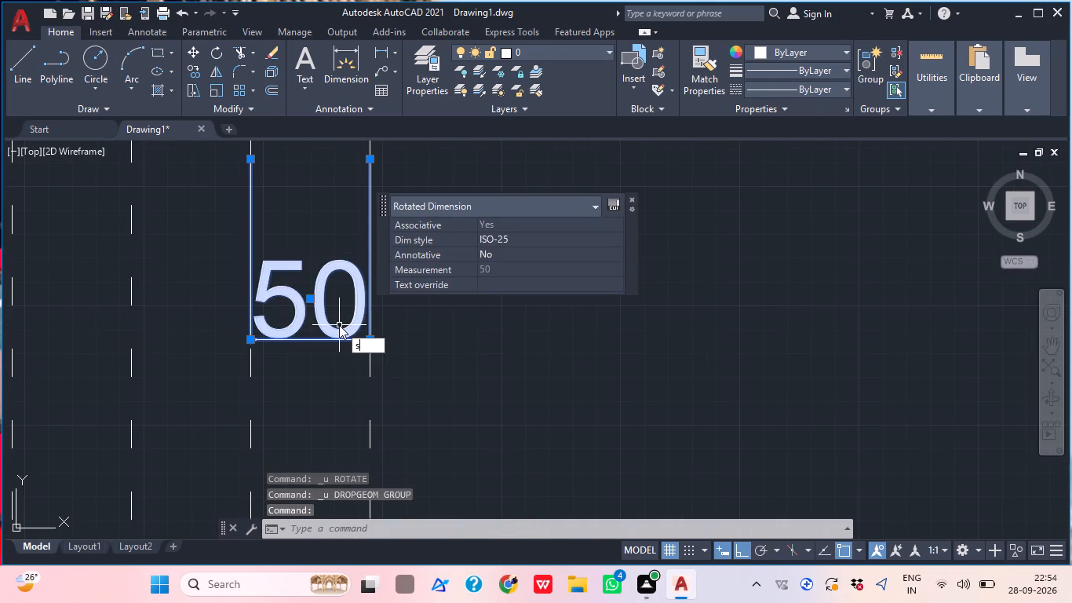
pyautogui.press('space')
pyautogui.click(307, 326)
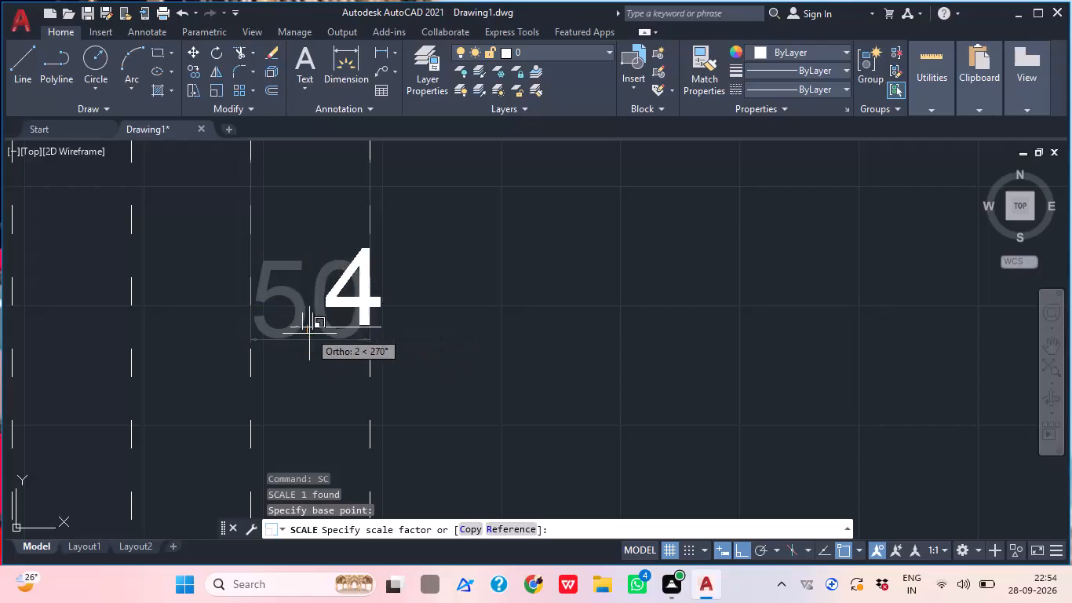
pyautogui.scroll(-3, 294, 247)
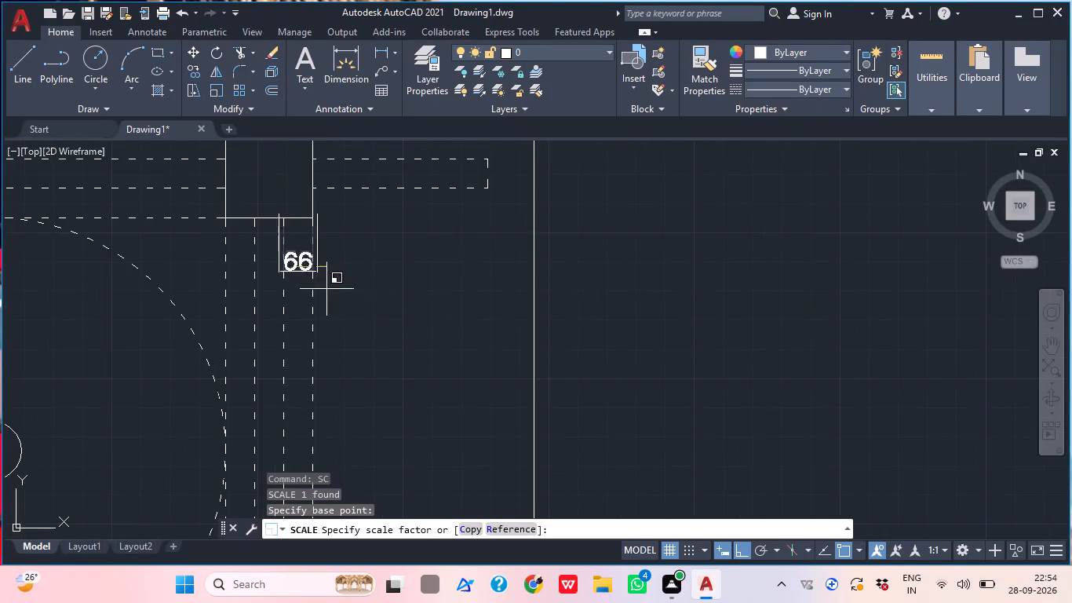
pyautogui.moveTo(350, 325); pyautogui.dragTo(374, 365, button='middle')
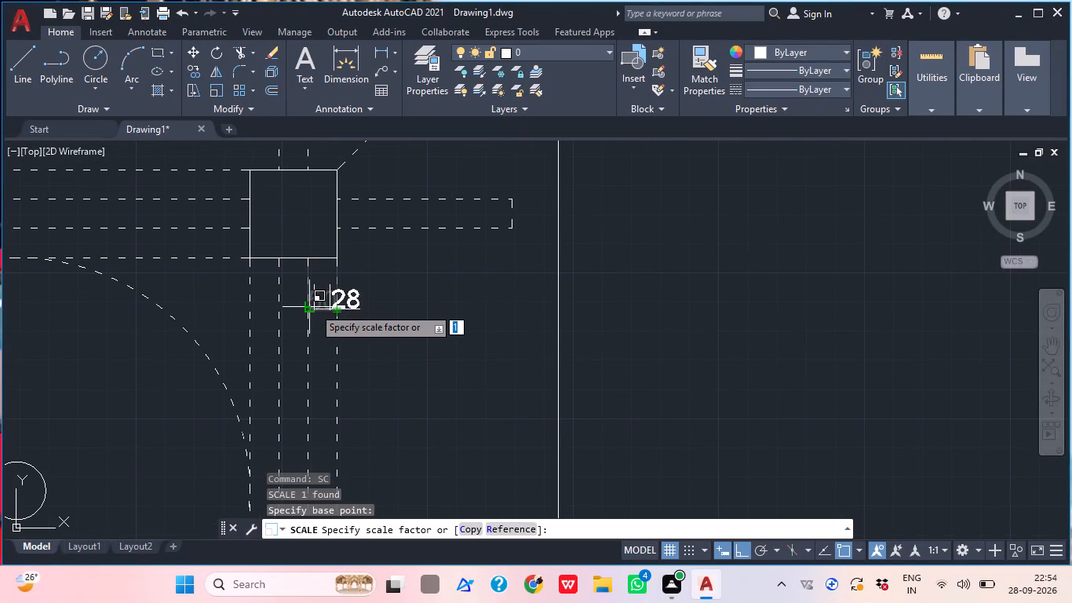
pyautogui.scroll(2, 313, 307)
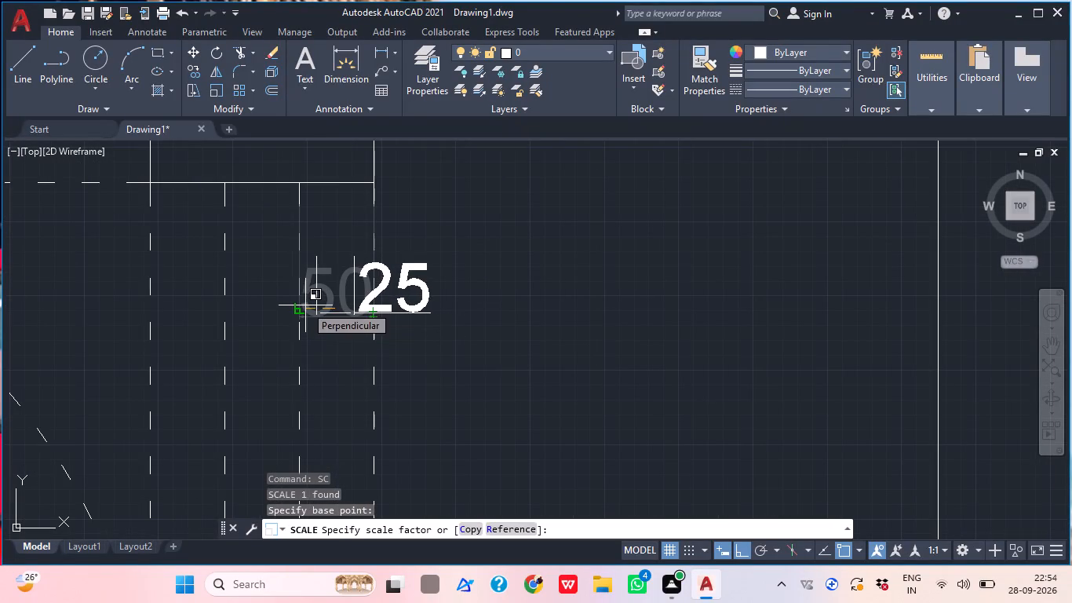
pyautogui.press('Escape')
# Add a horizontal linear dimension between the leftmost and second dashed vertical lines just below the upper-right block.
pyautogui.scroll(-1, 348, 318)
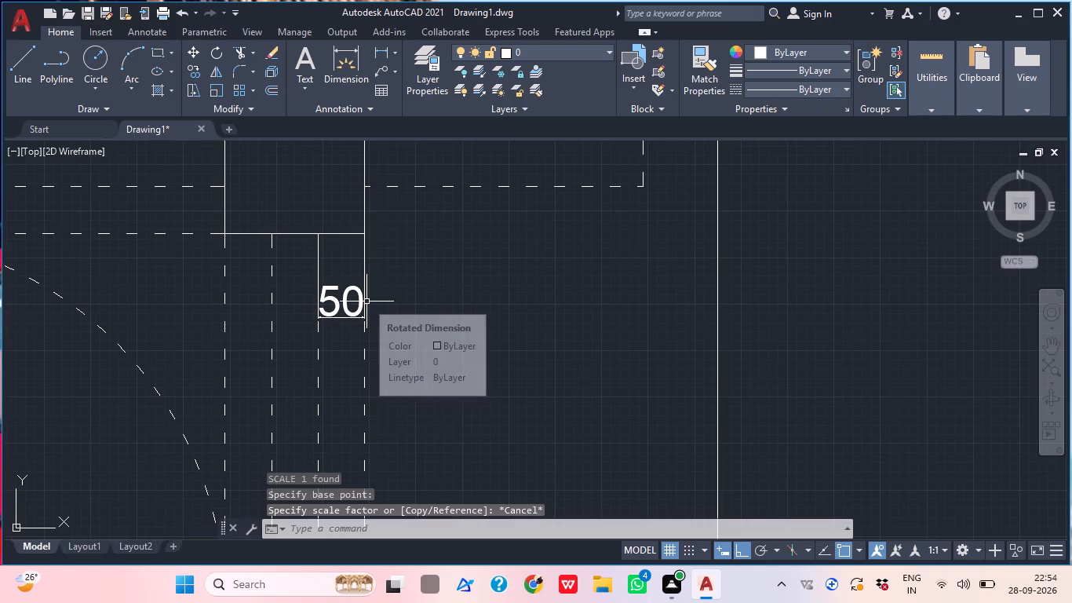
pyautogui.moveTo(439, 343); pyautogui.dragTo(416, 369, button='middle')
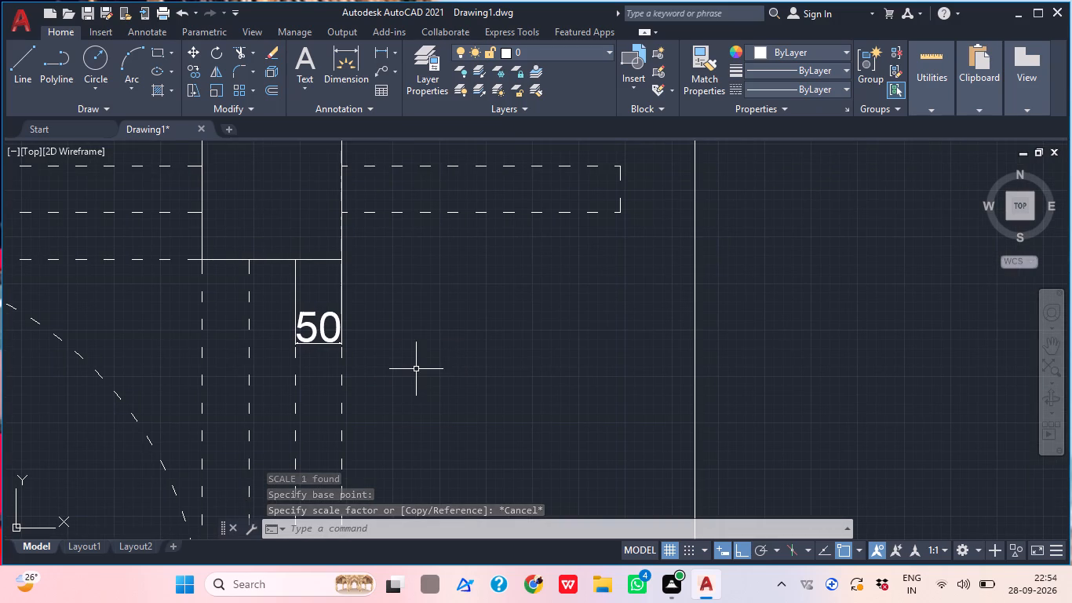
pyautogui.scroll(-3, 326, 381)
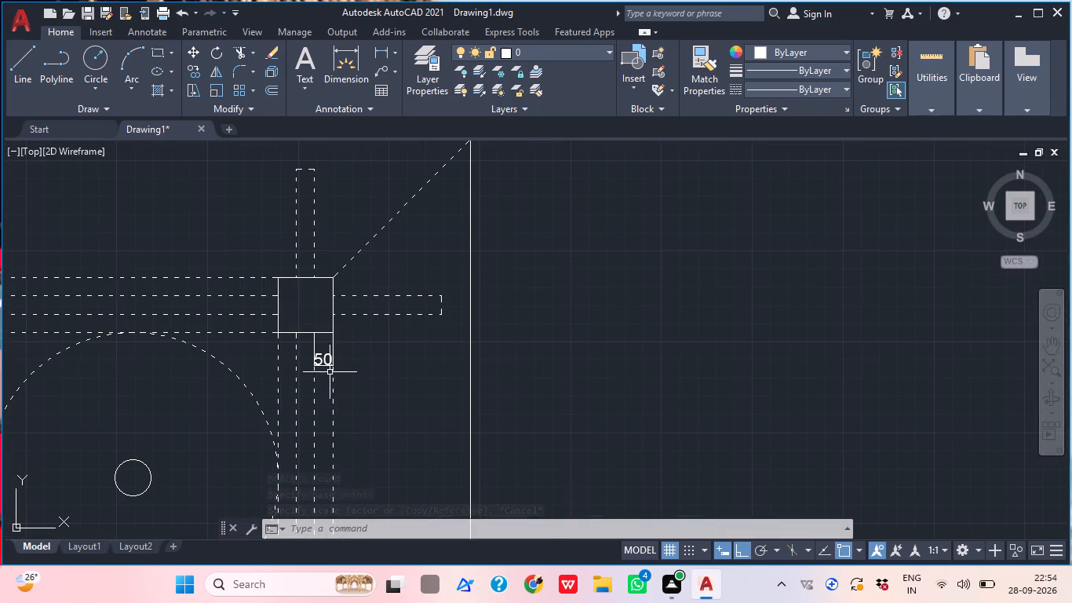
pyautogui.click(381, 53)
pyautogui.scroll(2, 277, 353)
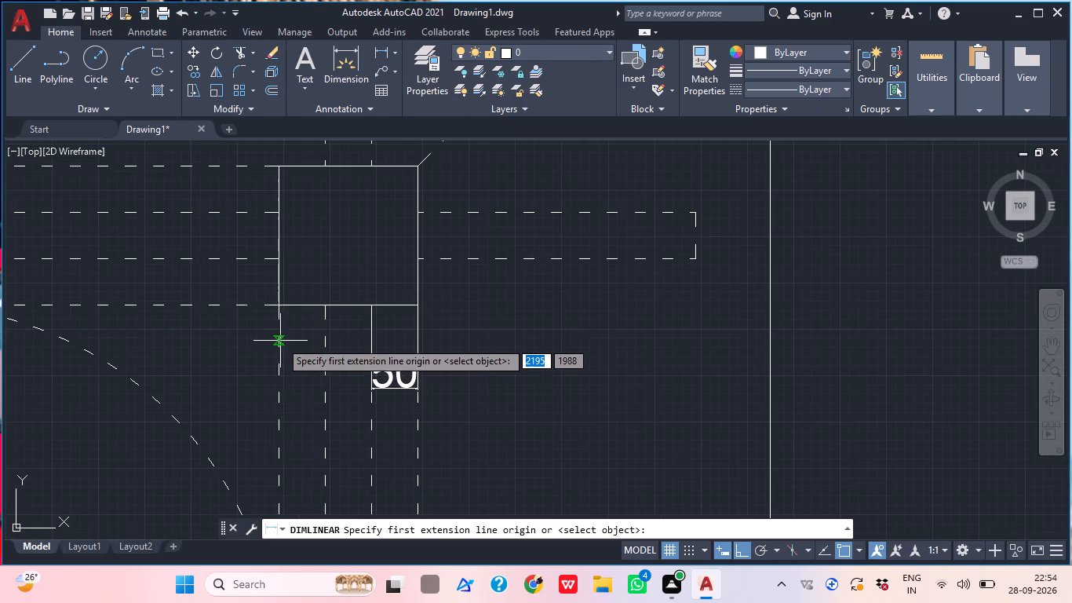
pyautogui.scroll(3, 279, 331)
pyautogui.click(278, 356)
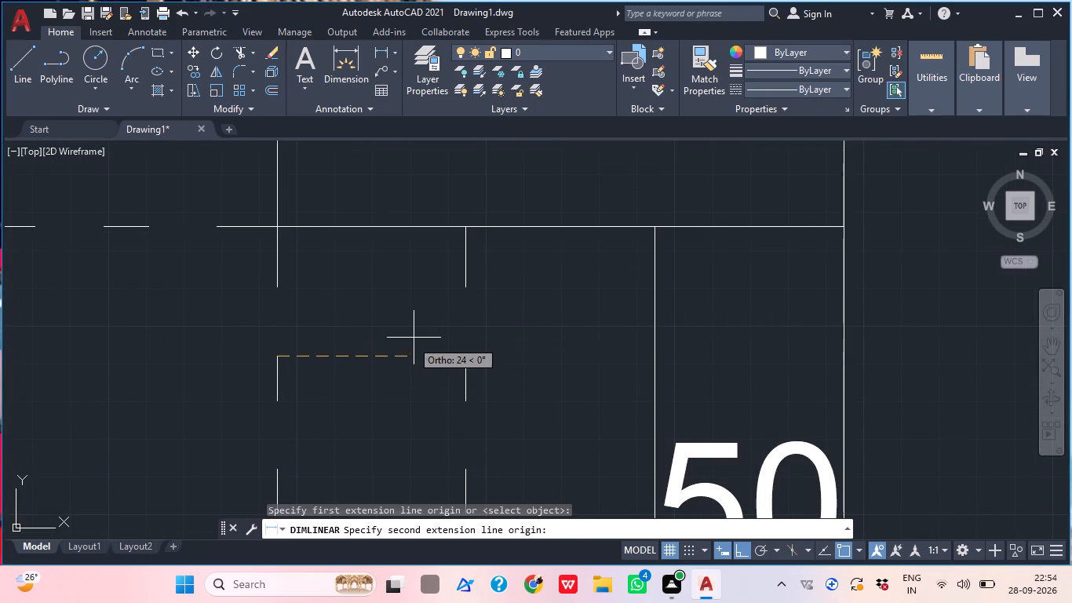
pyautogui.click(469, 356)
pyautogui.scroll(-3, 443, 355)
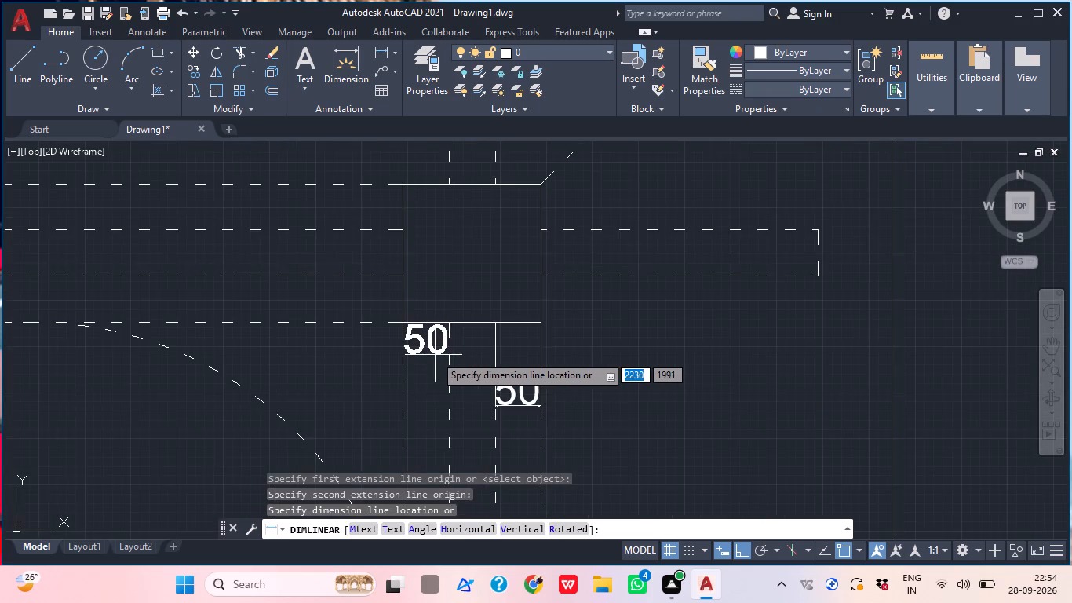
pyautogui.scroll(-1, 447, 364)
pyautogui.click(456, 411)
pyautogui.scroll(-3, 426, 323)
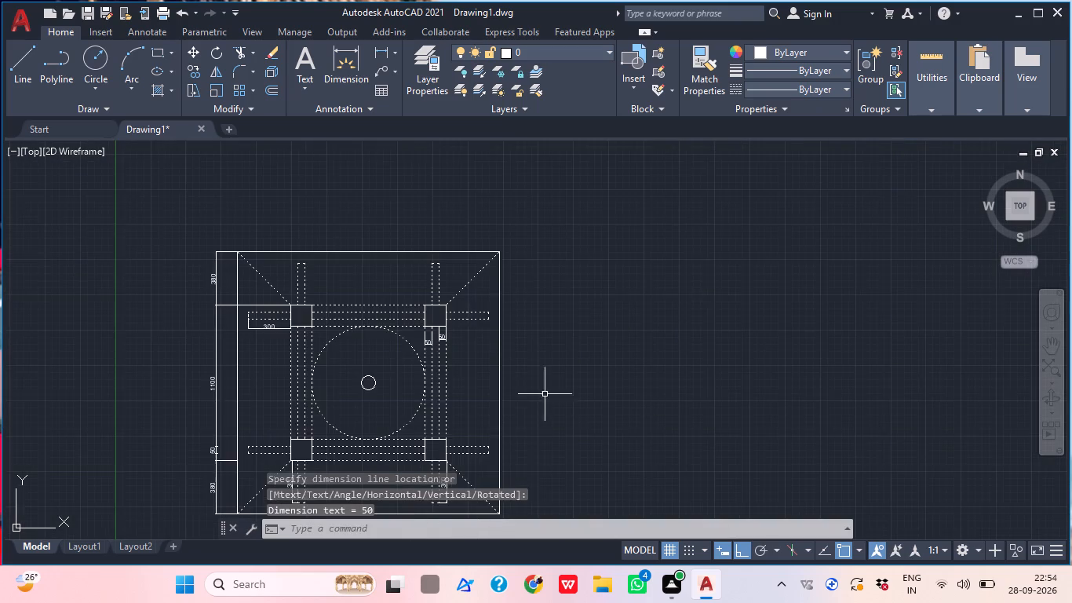
# Examine the two spacing dimensions below the upper-right block and their placement within the whole footing plan.
pyautogui.moveTo(485, 415); pyautogui.dragTo(450, 415, button='middle')
pyautogui.scroll(1, 429, 394)
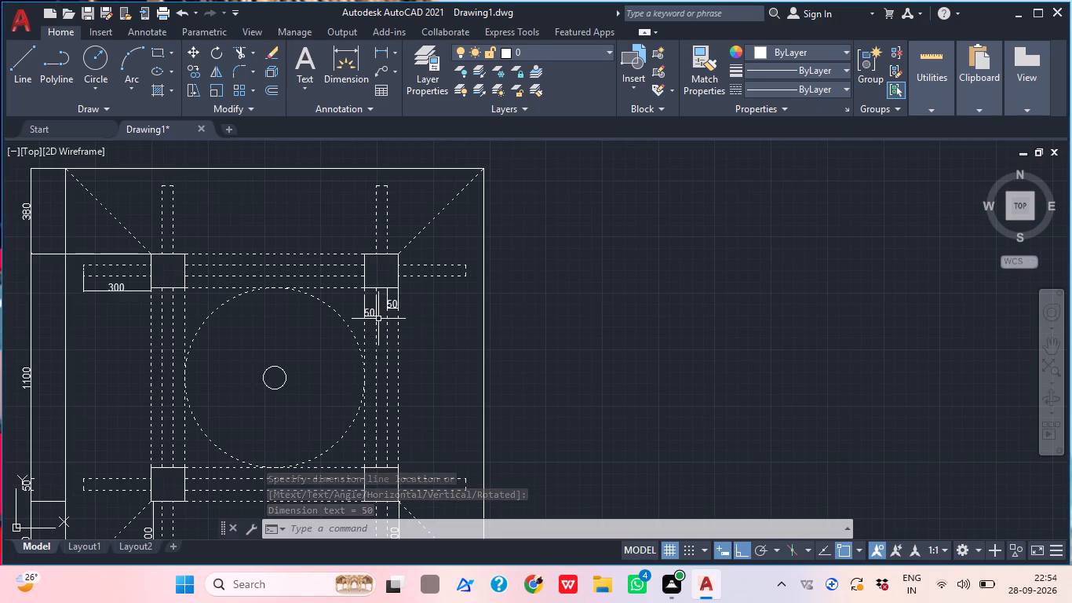
pyautogui.scroll(1, 378, 319)
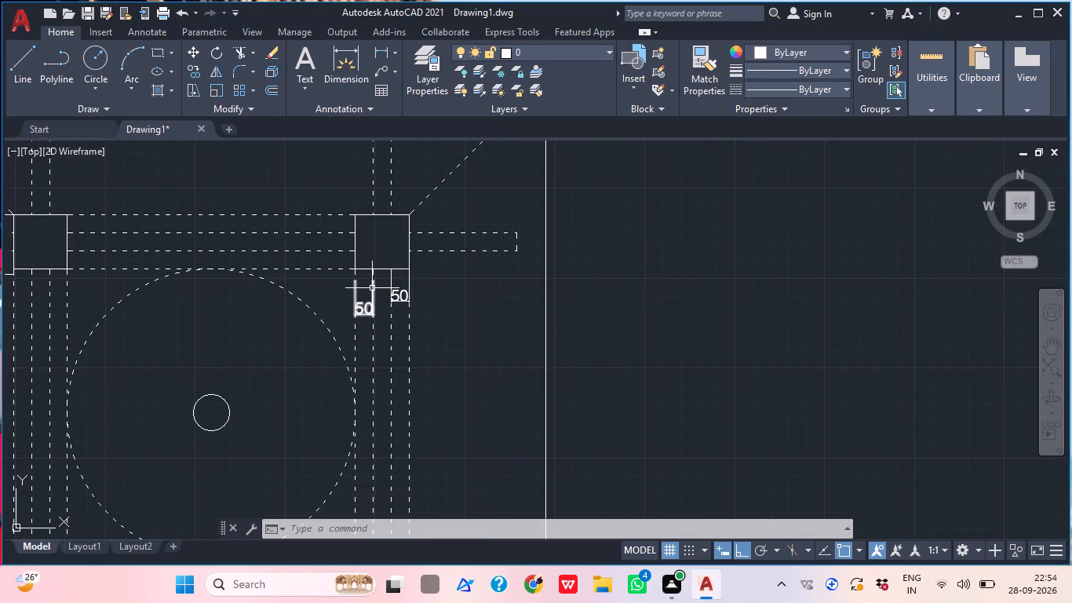
pyautogui.scroll(2, 363, 291)
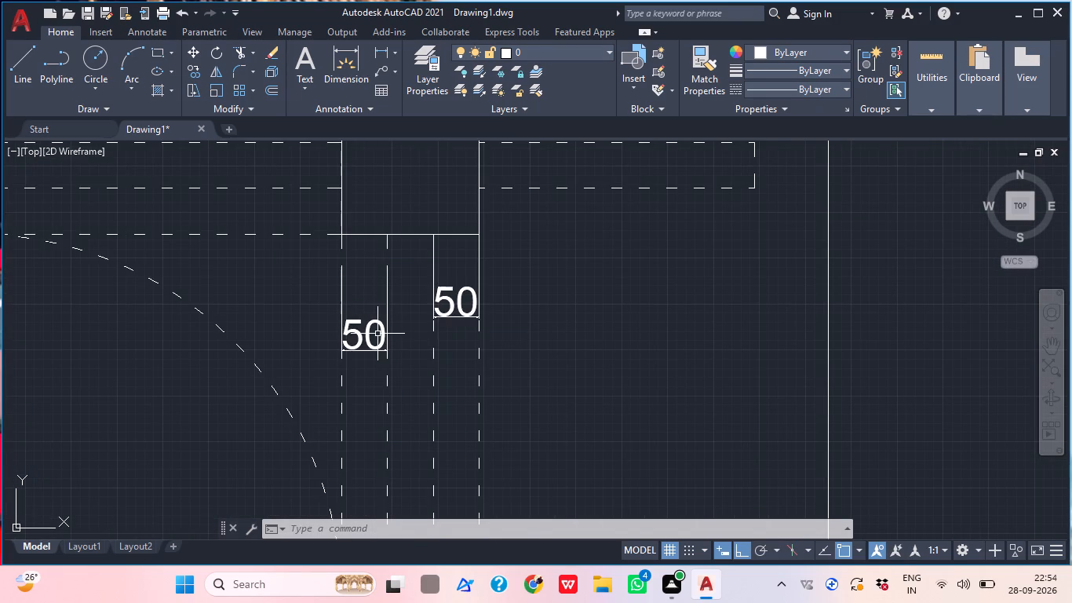
pyautogui.scroll(-1, 409, 366)
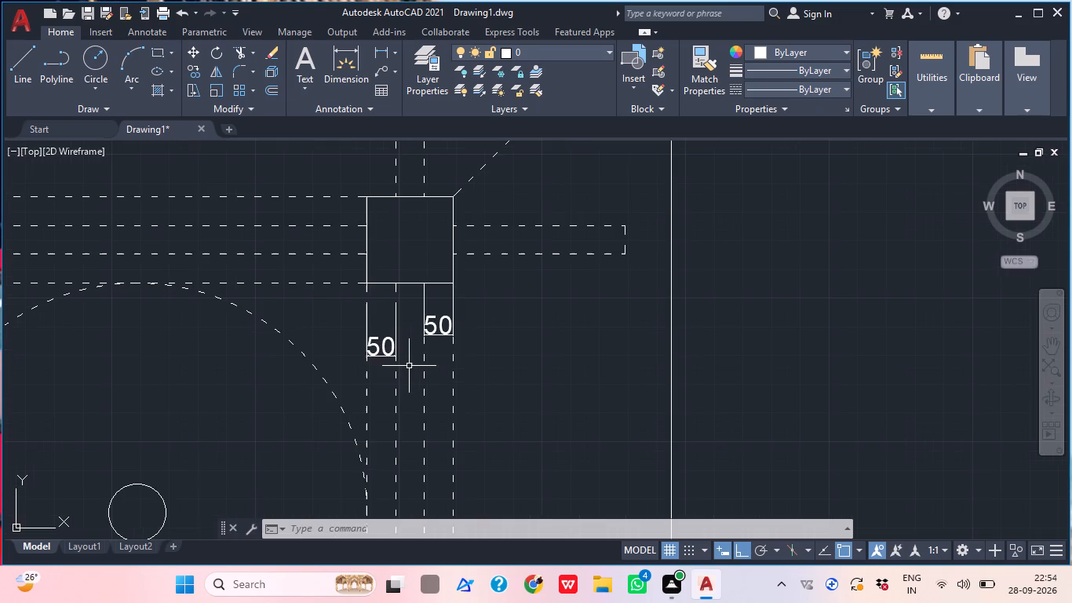
pyautogui.scroll(-2, 407, 366)
pyautogui.moveTo(386, 367); pyautogui.dragTo(352, 369, button='middle')
pyautogui.scroll(2, 377, 338)
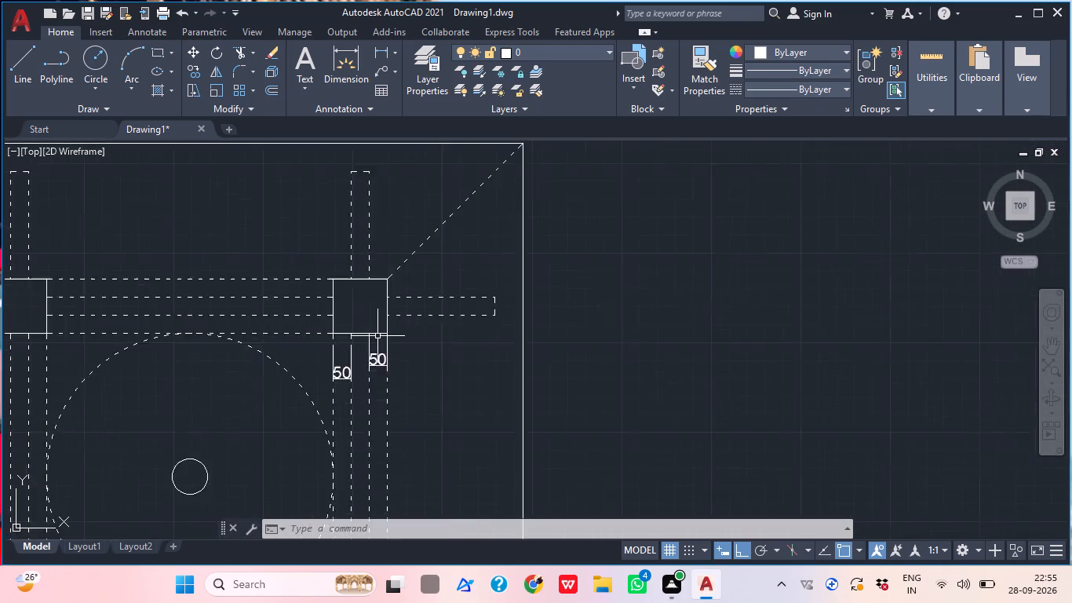
pyautogui.scroll(1, 377, 336)
pyautogui.moveTo(344, 455); pyautogui.dragTo(350, 402, button='middle')
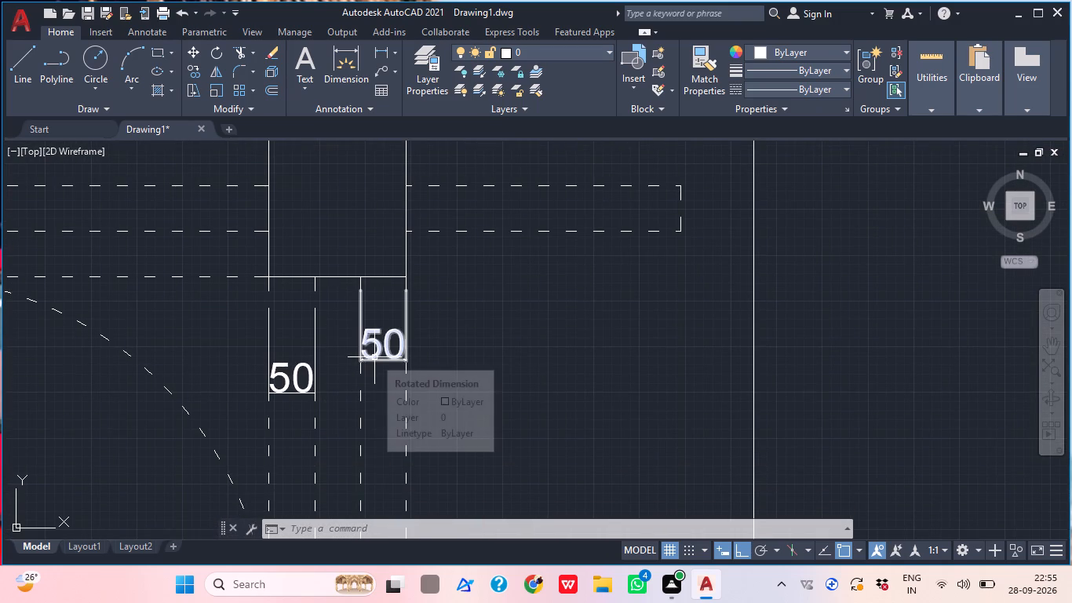
pyautogui.scroll(-1, 374, 357)
pyautogui.moveTo(341, 368); pyautogui.dragTo(337, 344, button='middle')
pyautogui.scroll(-1, 349, 345)
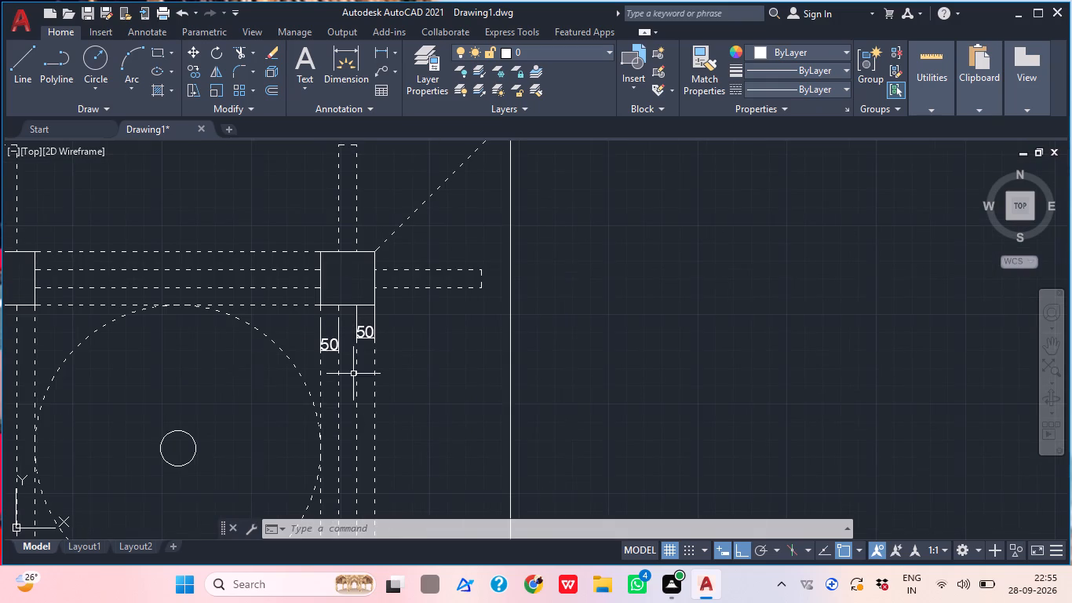
pyautogui.moveTo(337, 378); pyautogui.dragTo(345, 327, button='middle')
pyautogui.scroll(-1, 323, 343)
pyautogui.moveTo(287, 402); pyautogui.dragTo(327, 406, button='middle')
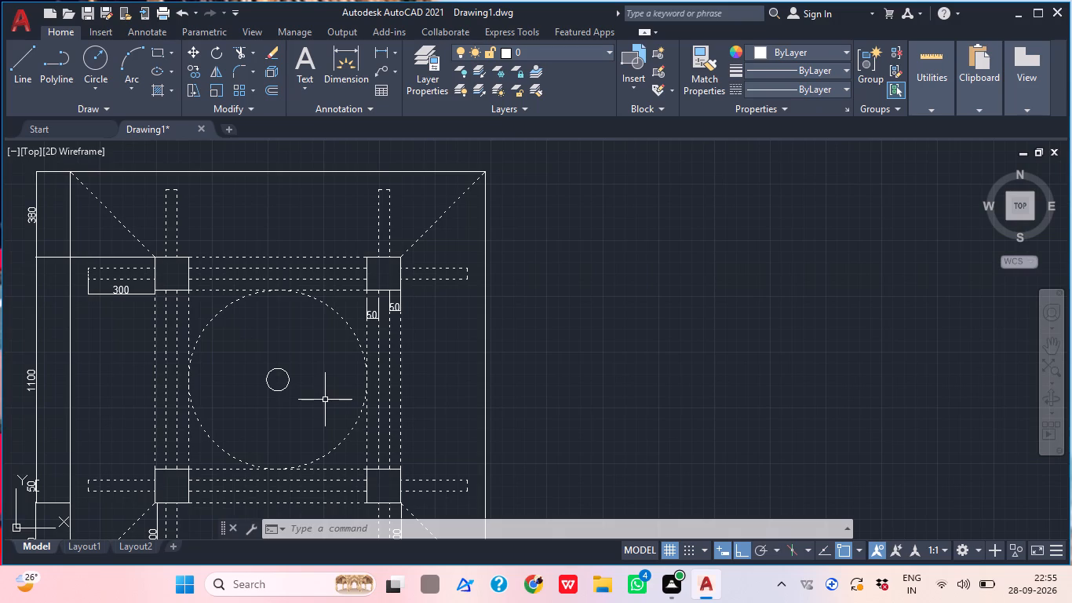
pyautogui.scroll(-2, 385, 397)
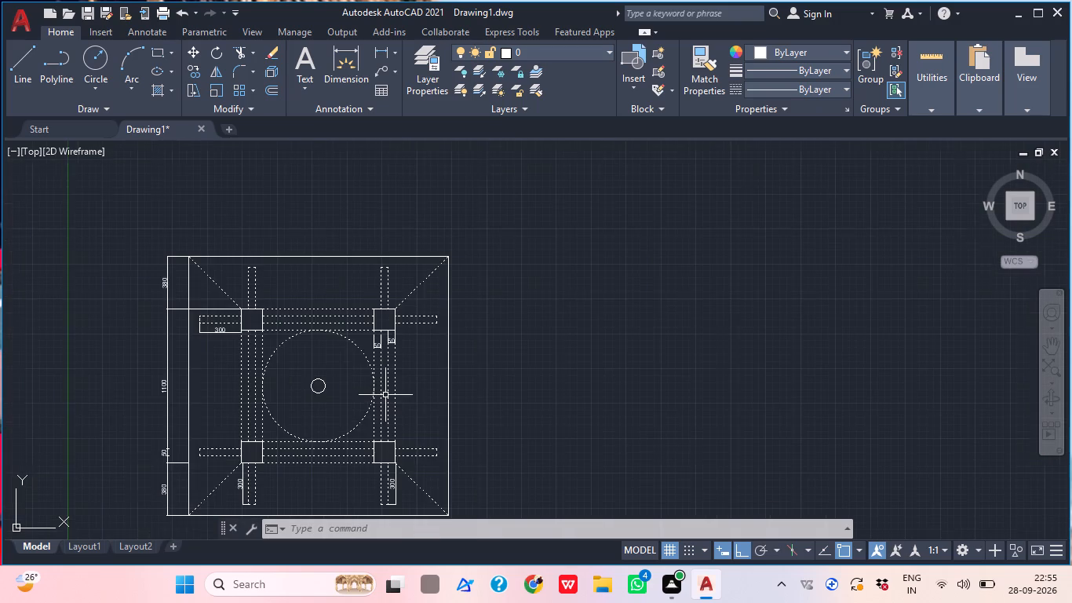
# Draw a horizontal line about 2469 long across the plan above the small centre circle, extending past both outer sides.
pyautogui.write('l')
pyautogui.press('space')
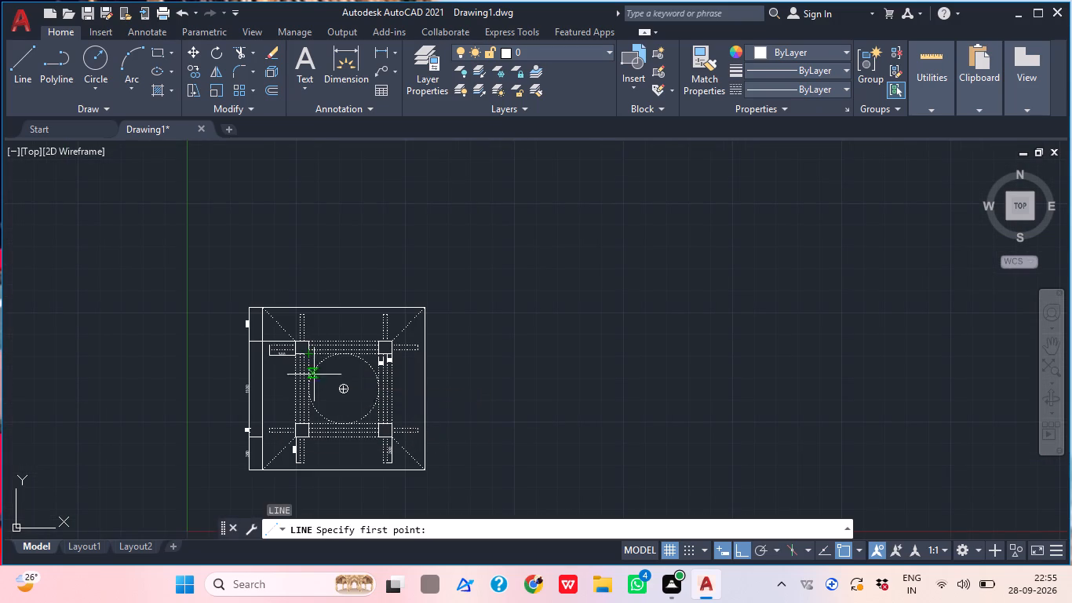
pyautogui.scroll(2, 316, 377)
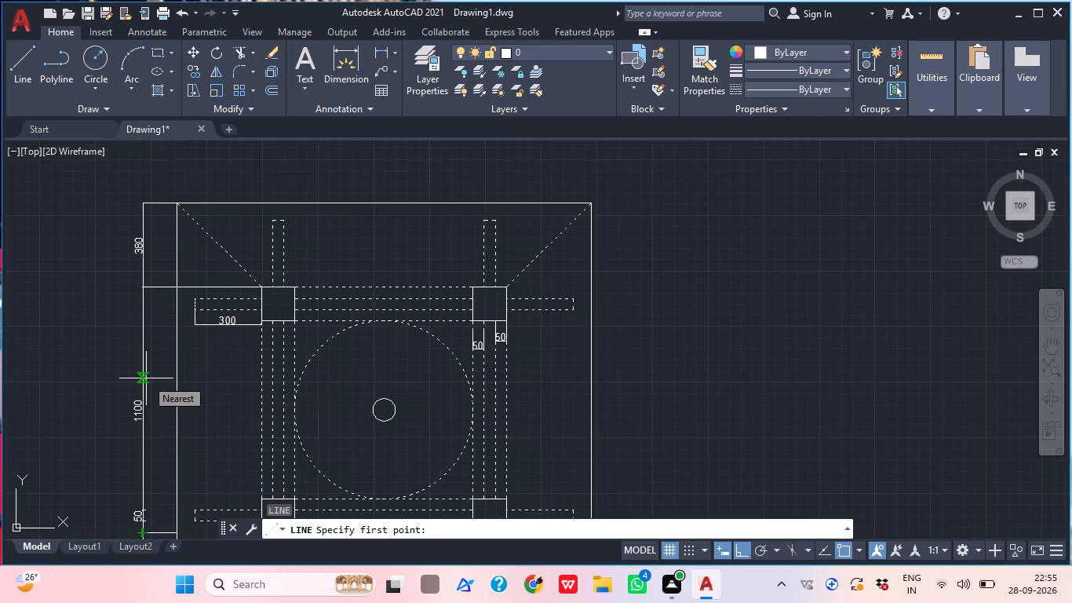
pyautogui.click(95, 375)
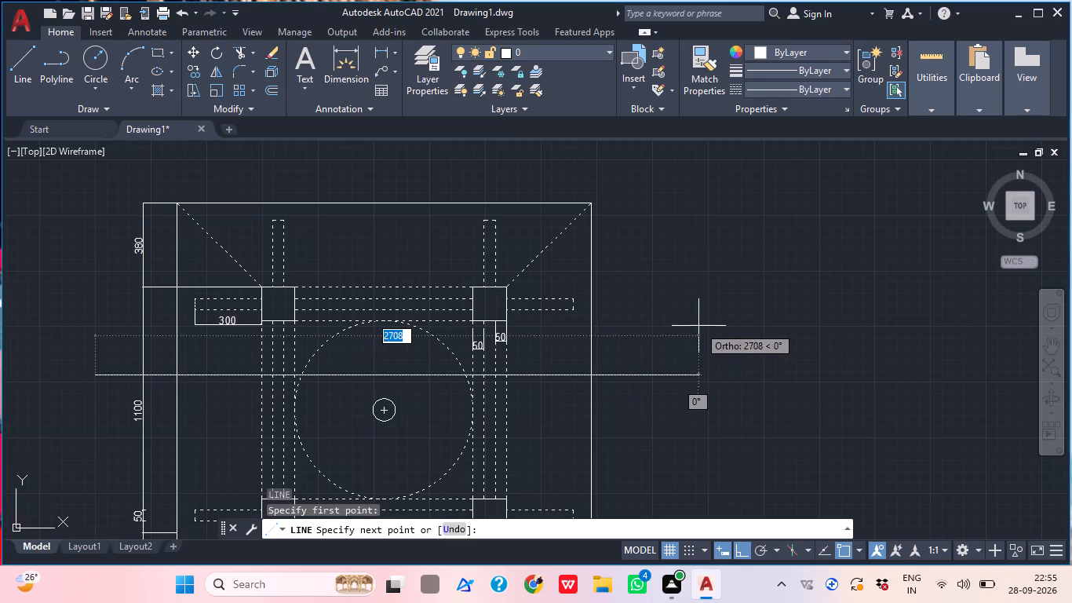
pyautogui.scroll(4, 646, 336)
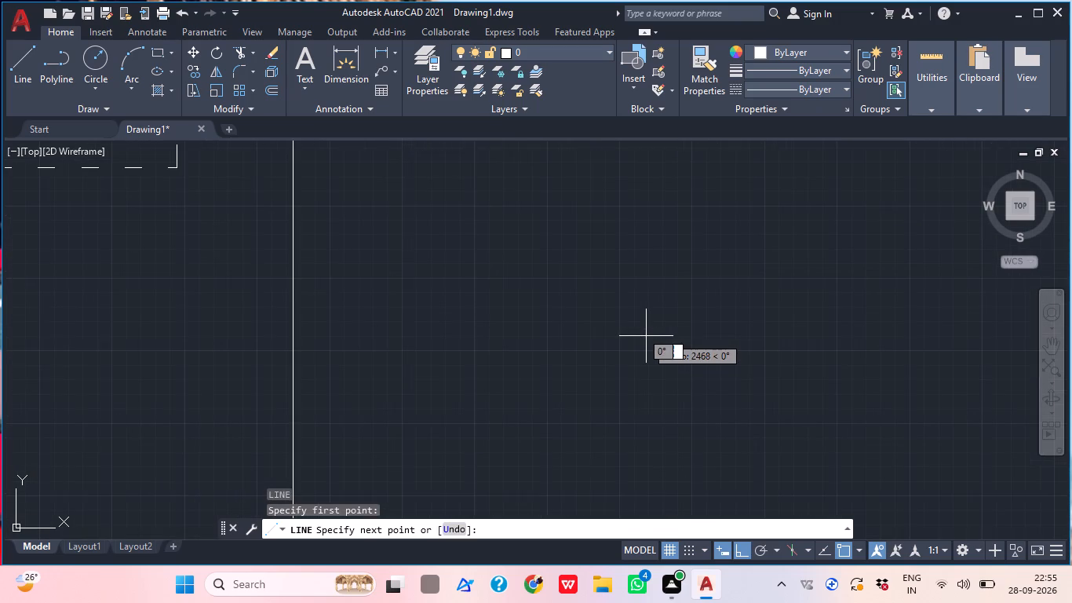
pyautogui.scroll(-3, 657, 334)
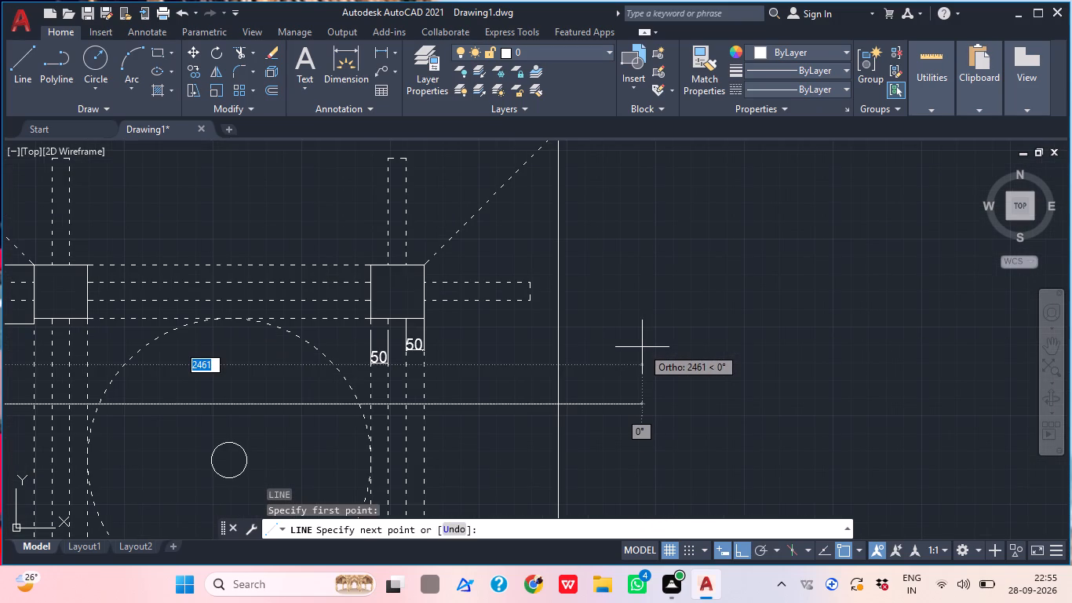
pyautogui.scroll(-3, 642, 347)
pyautogui.scroll(2, 644, 345)
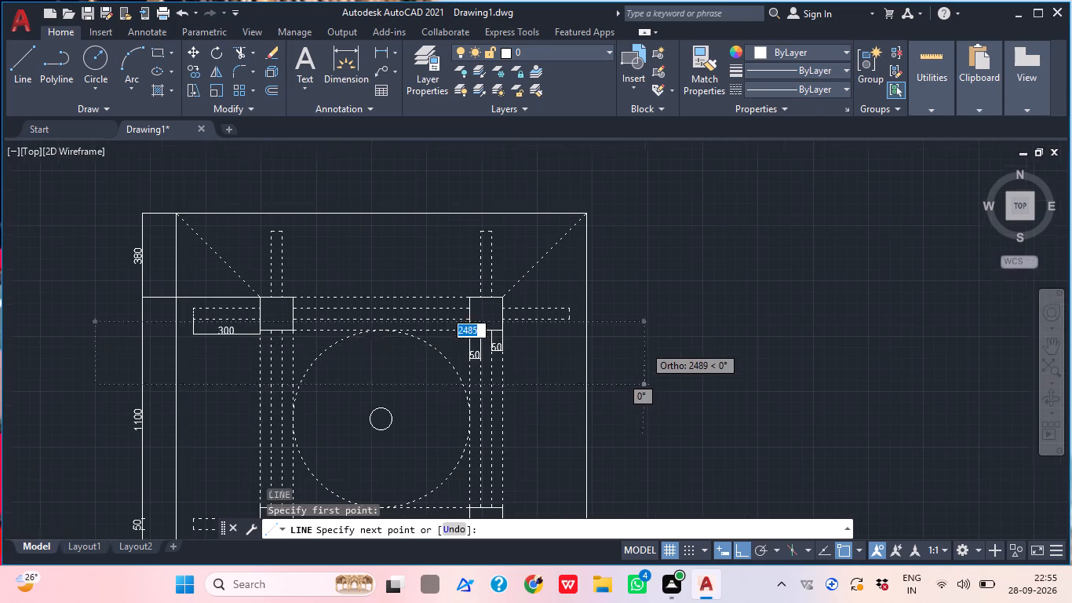
pyautogui.click(640, 351)
pyautogui.press('Escape')
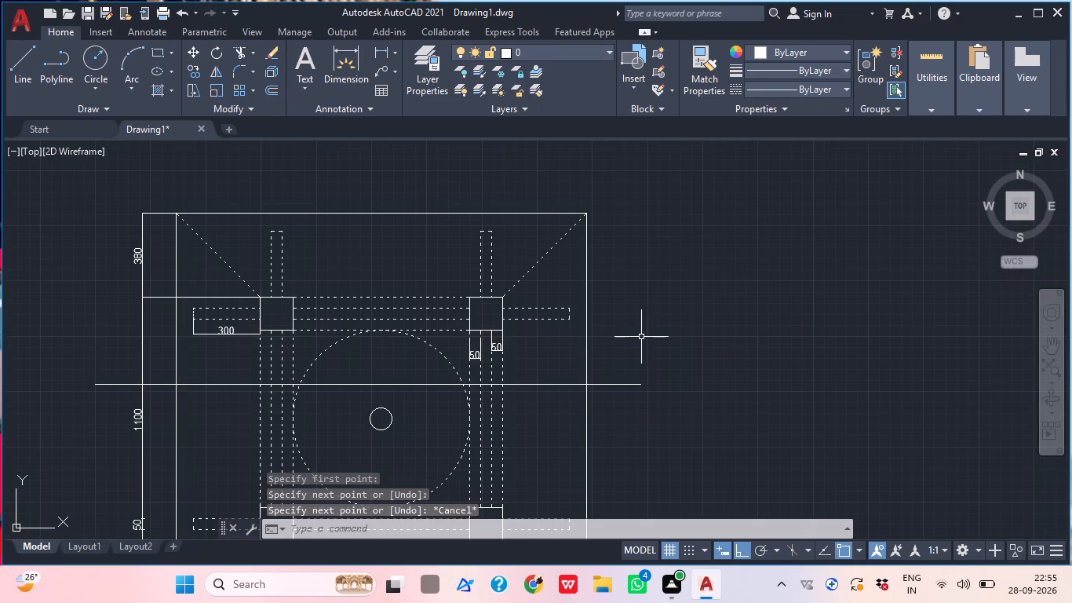
# Change the linetype of the new horizontal line across the plan to ACAD_ISO03W100.
pyautogui.scroll(2, 626, 405)
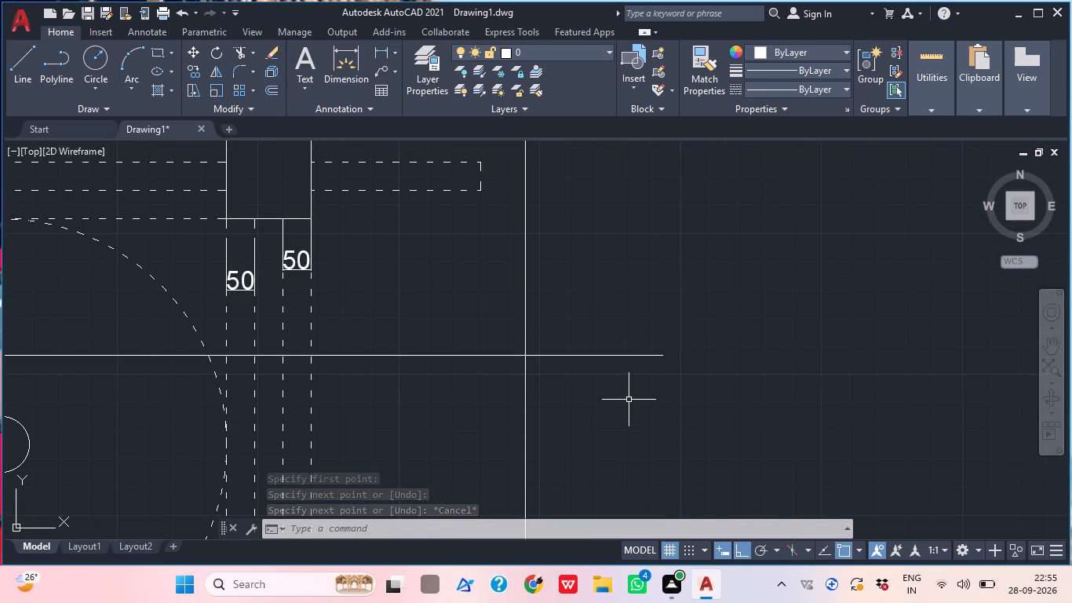
pyautogui.scroll(1, 642, 374)
pyautogui.moveTo(636, 386); pyautogui.dragTo(630, 393, button='middle')
pyautogui.scroll(5, 647, 342)
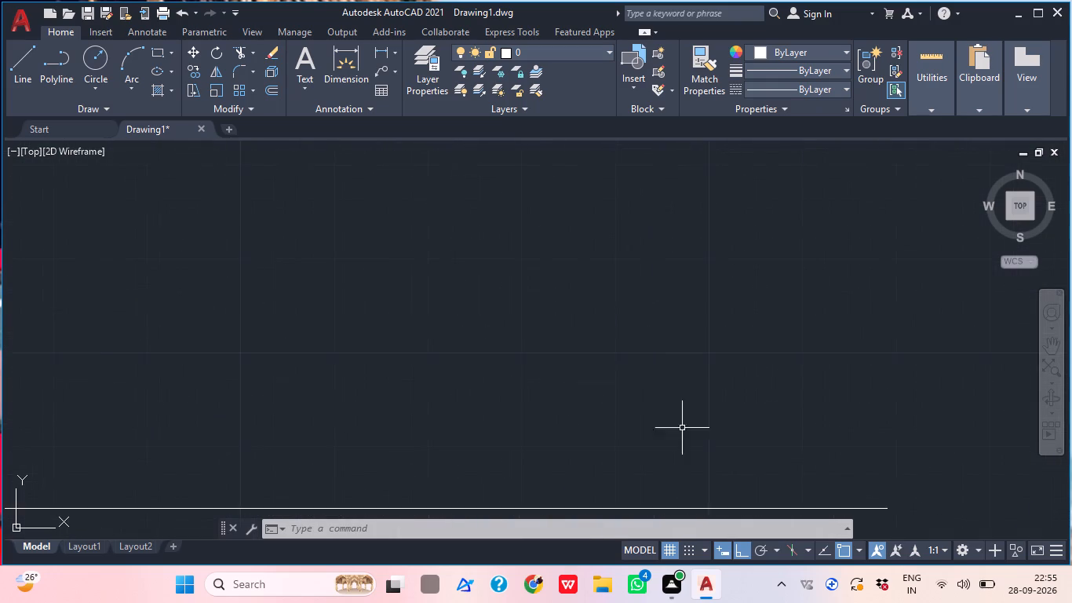
pyautogui.moveTo(698, 477); pyautogui.dragTo(588, 403, button='middle')
pyautogui.scroll(2, 650, 420)
pyautogui.moveTo(597, 422); pyautogui.dragTo(581, 417, button='middle')
pyautogui.scroll(-3, 736, 310)
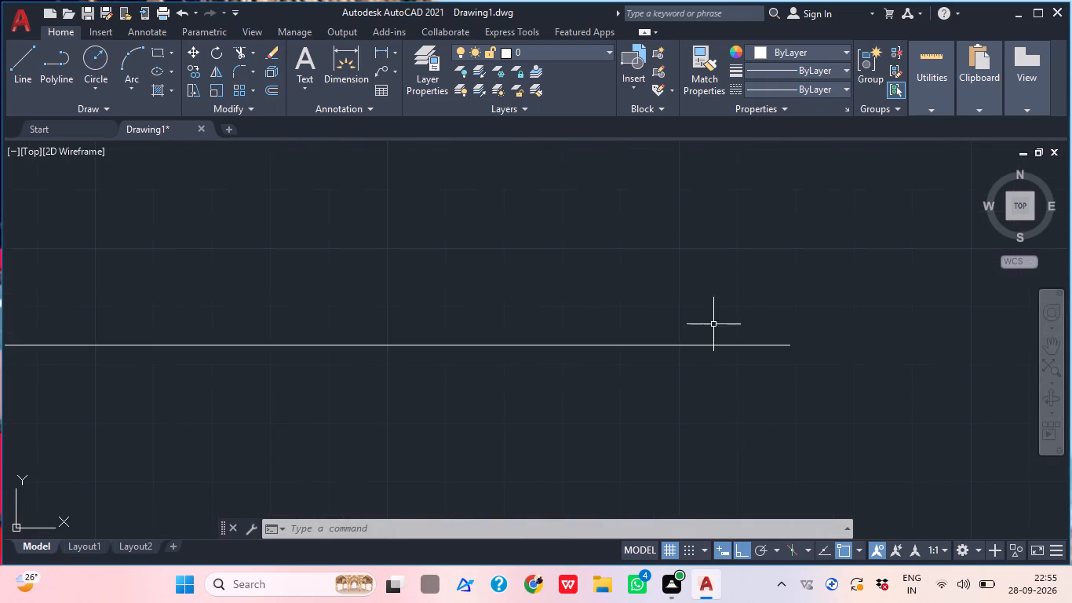
pyautogui.click(703, 338)
pyautogui.click(697, 374)
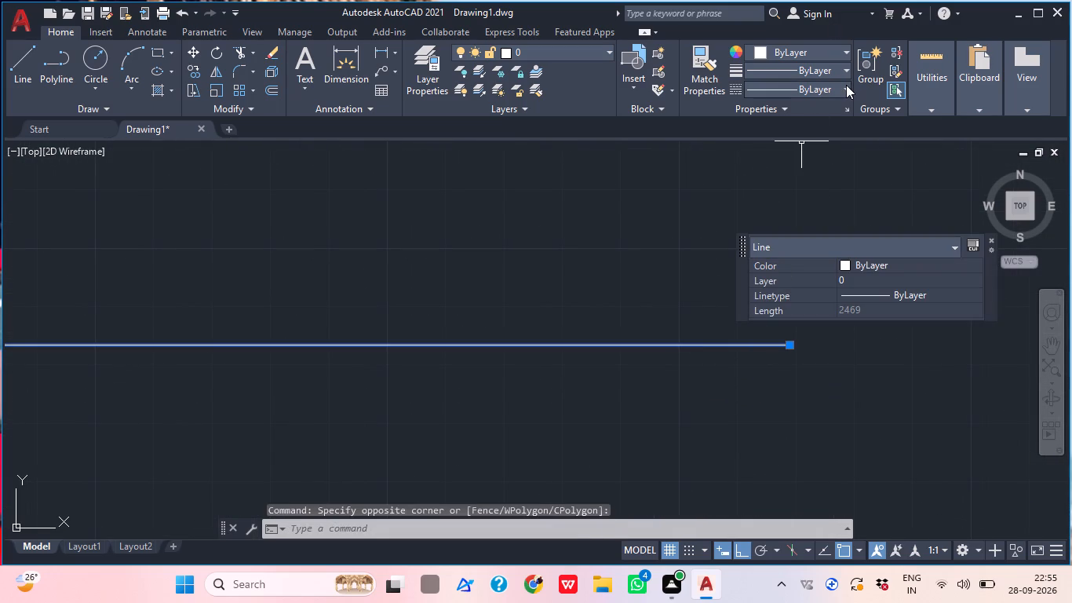
pyautogui.click(846, 85)
pyautogui.click(819, 174)
pyautogui.scroll(-4, 662, 262)
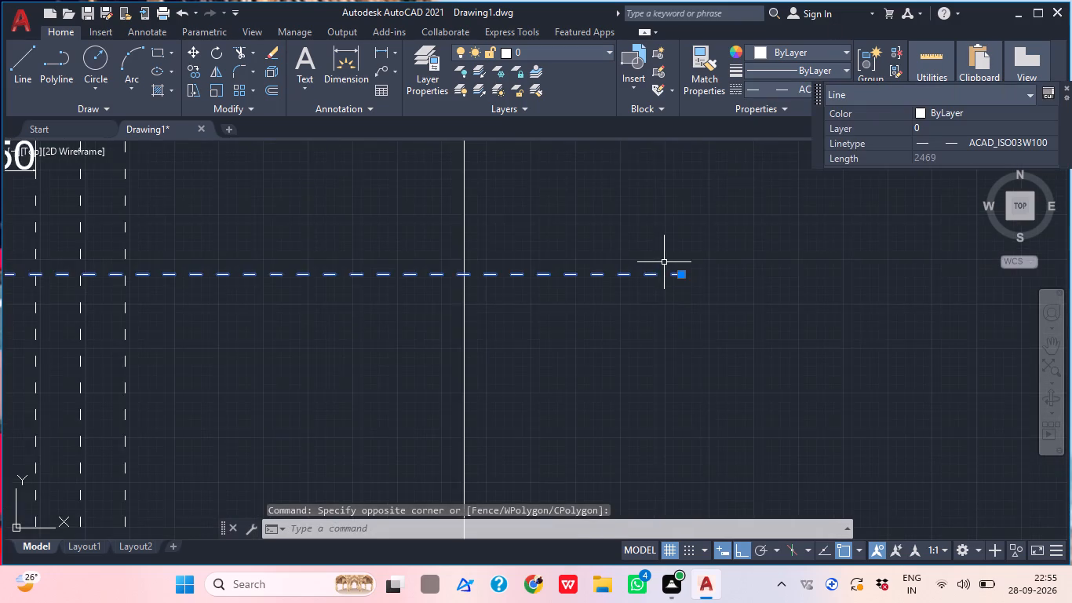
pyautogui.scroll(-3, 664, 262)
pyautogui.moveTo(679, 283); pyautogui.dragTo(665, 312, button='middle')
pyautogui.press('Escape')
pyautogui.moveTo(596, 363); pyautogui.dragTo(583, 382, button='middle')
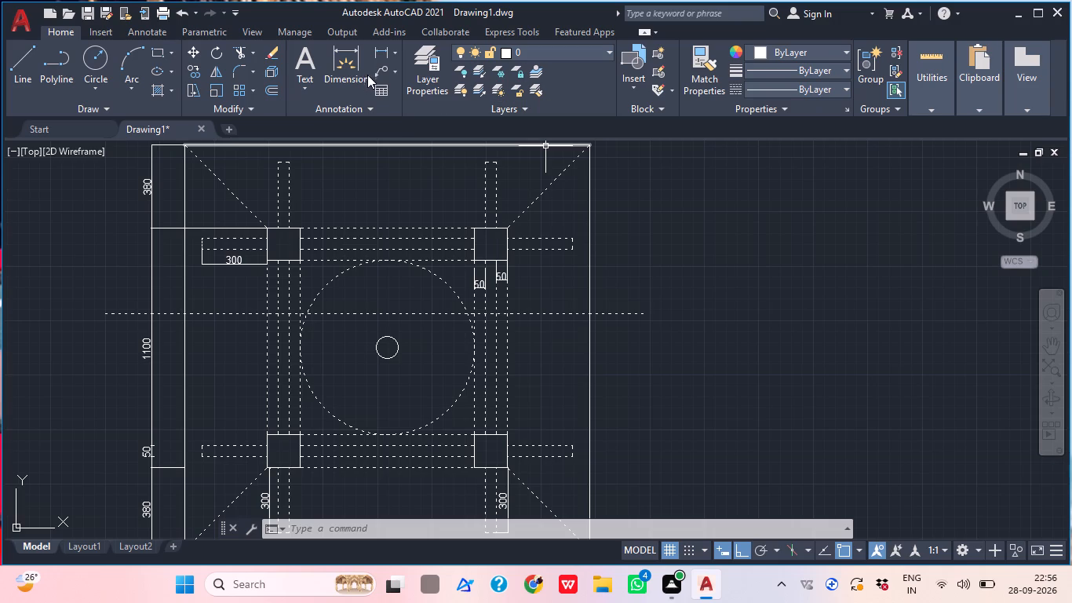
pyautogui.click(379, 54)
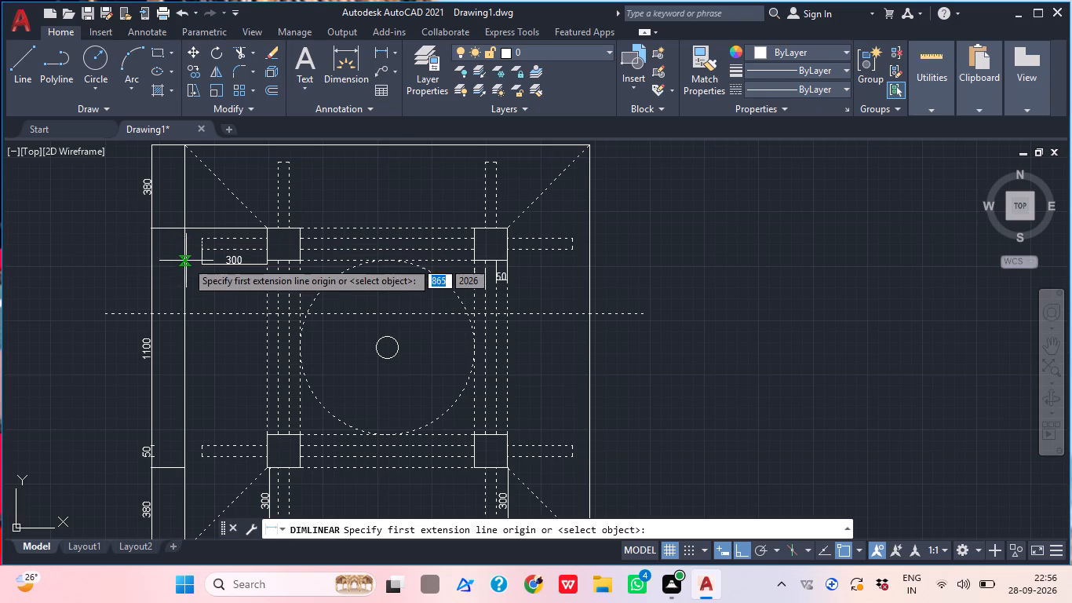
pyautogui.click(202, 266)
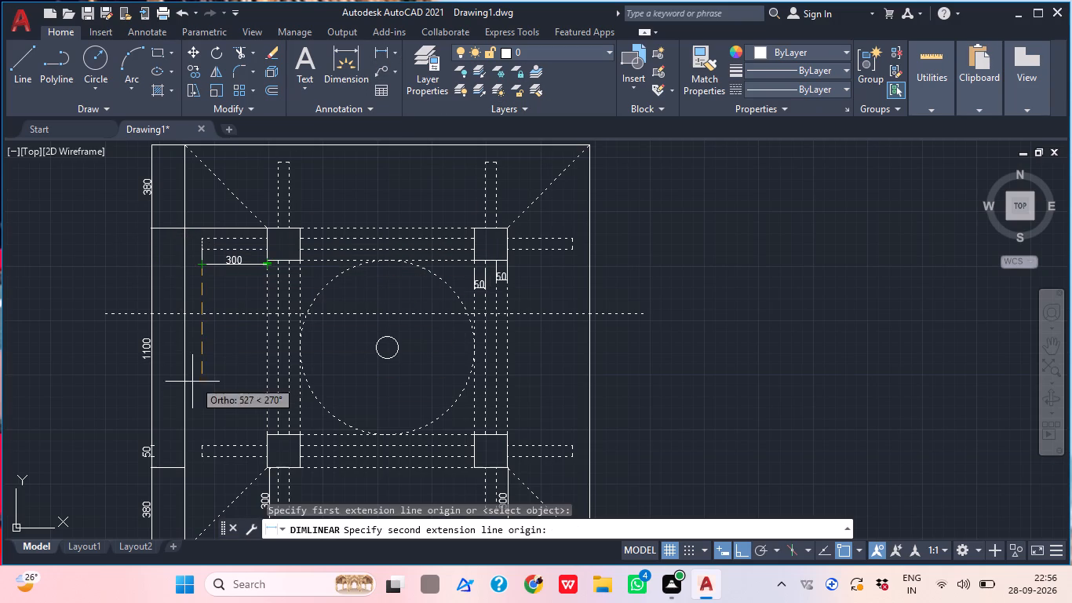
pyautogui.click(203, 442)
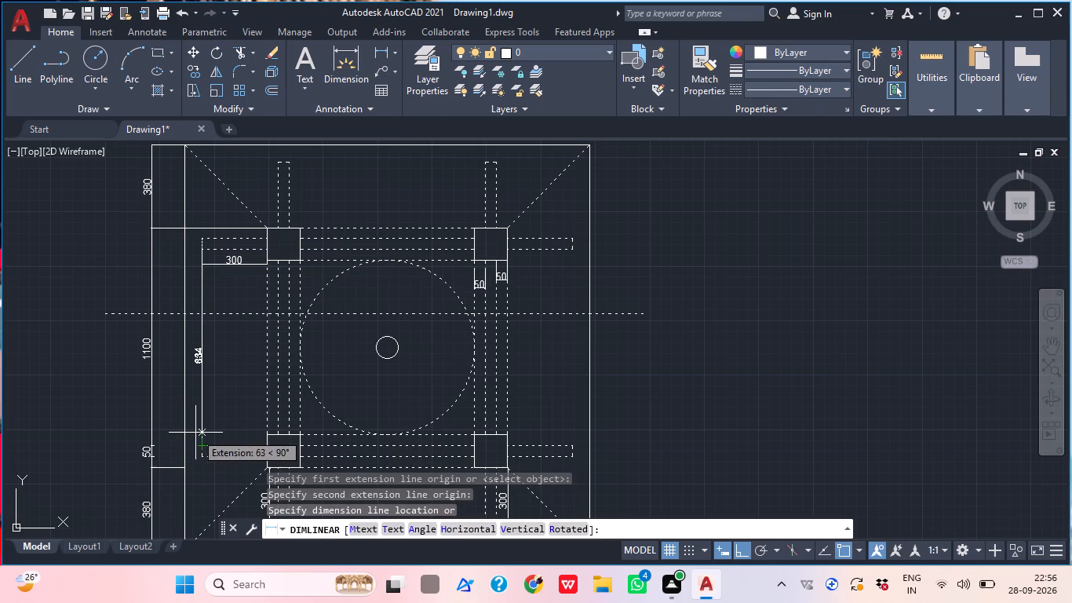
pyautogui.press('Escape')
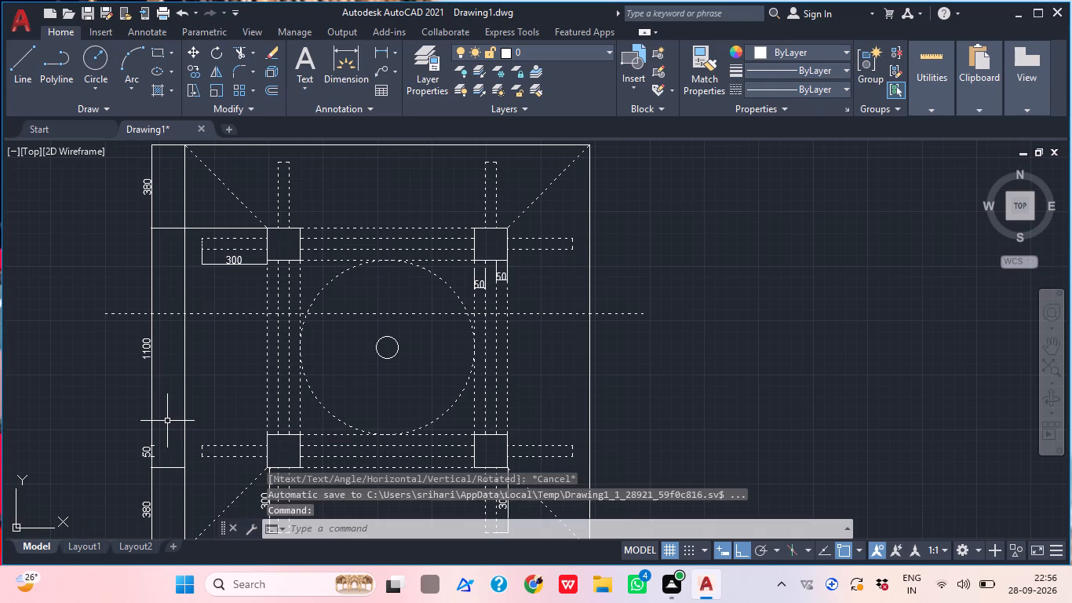
# Add a vertical linear dimension between the facing corners of the two left blocks, placed just outside the footing's inner left edge.
pyautogui.click(380, 57)
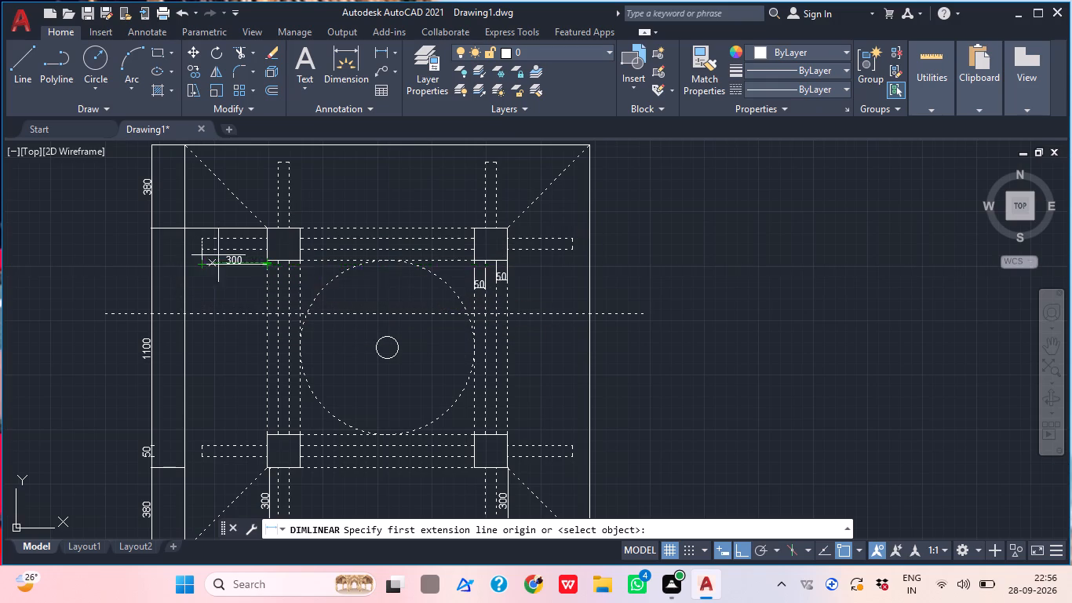
pyautogui.scroll(2, 275, 265)
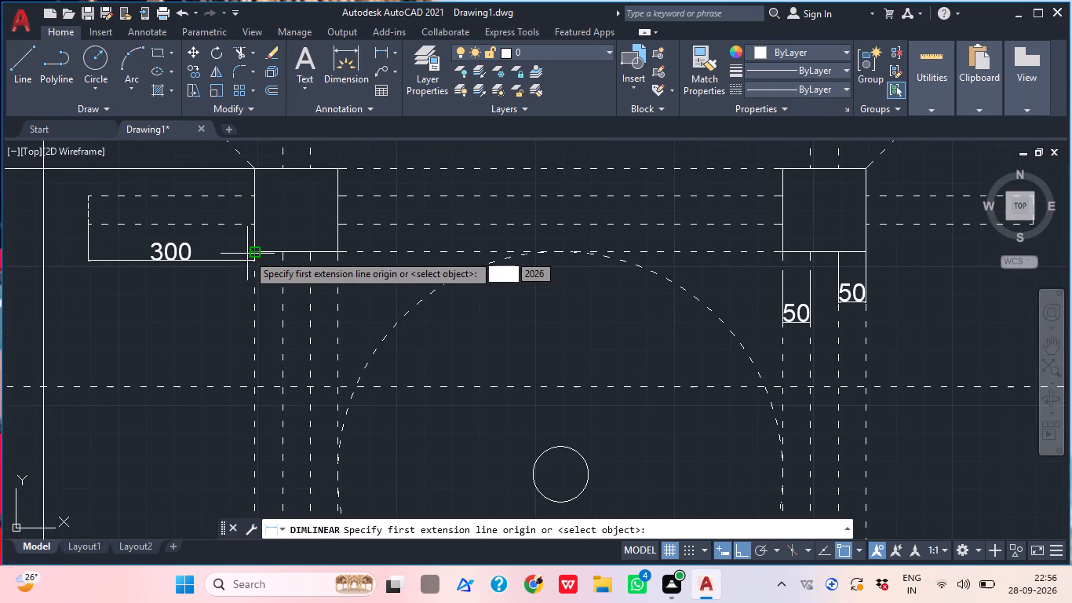
pyautogui.click(256, 254)
pyautogui.scroll(-2, 263, 243)
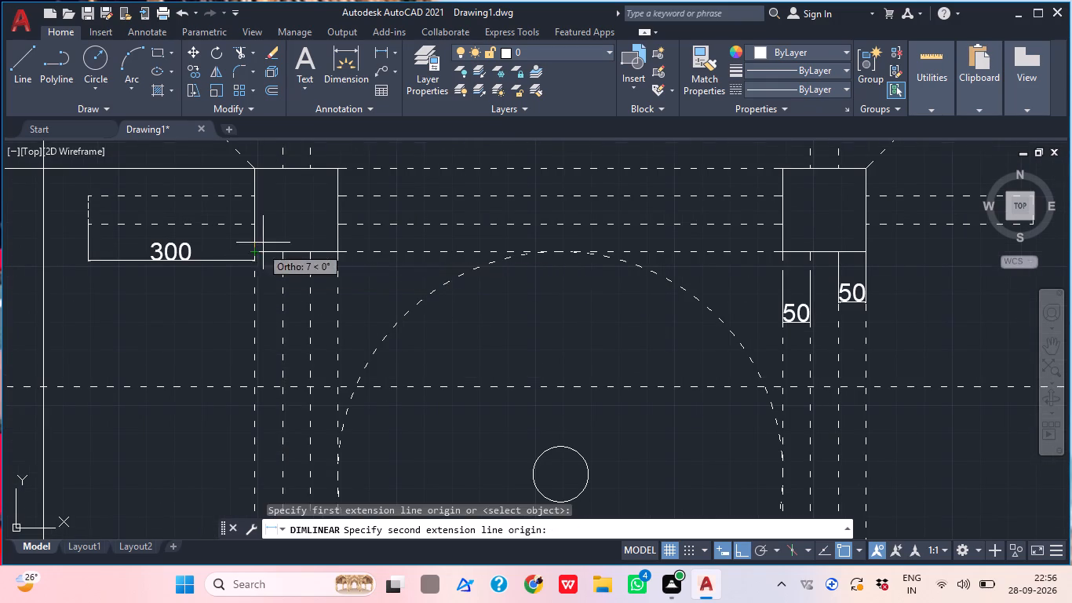
pyautogui.scroll(-2, 263, 243)
pyautogui.scroll(2, 243, 309)
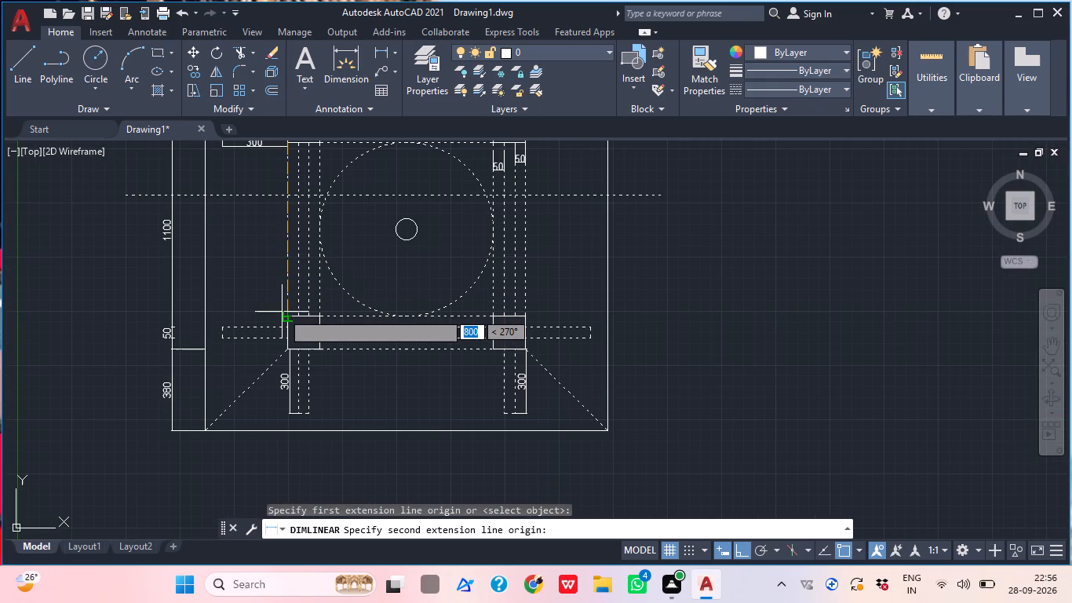
pyautogui.click(287, 318)
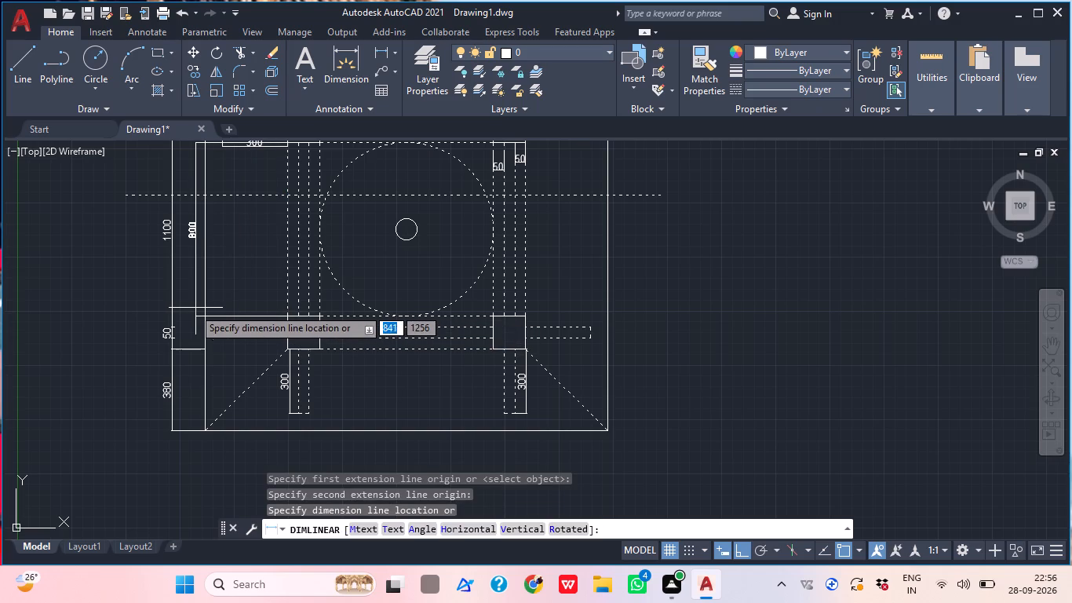
pyautogui.click(193, 308)
# Examine the new vertical dimension between the left blocks and its placement within the whole footing plan.
pyautogui.scroll(-2, 257, 248)
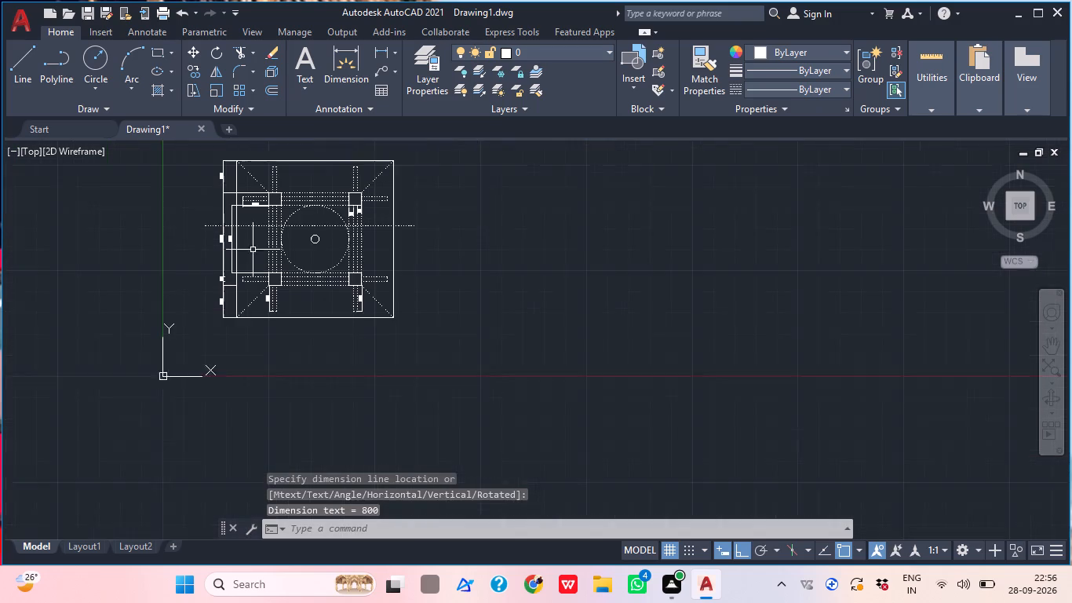
pyautogui.moveTo(251, 255); pyautogui.dragTo(245, 275, button='middle')
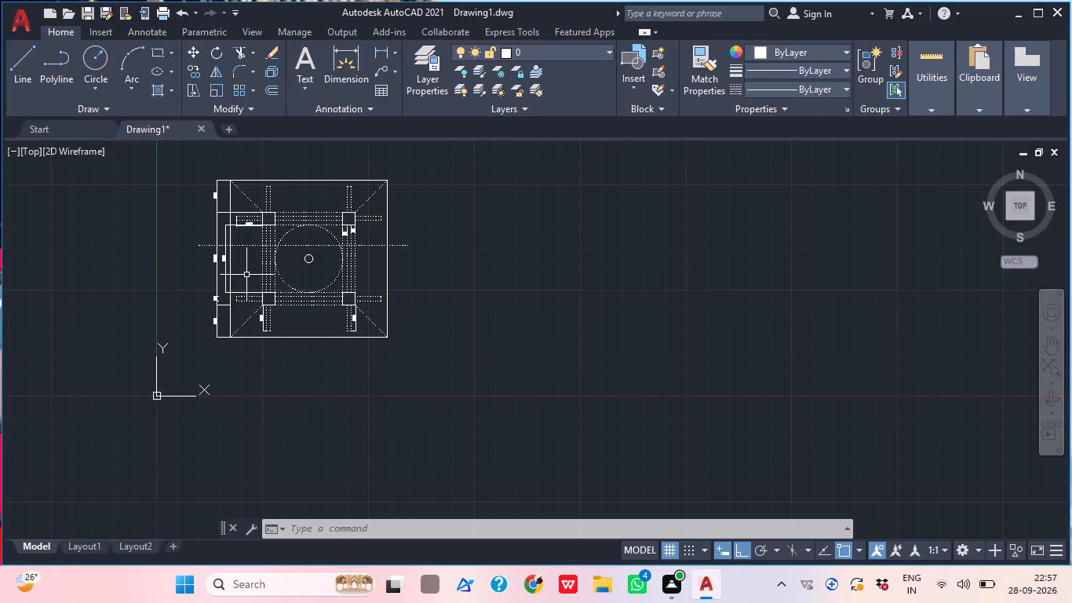
pyautogui.scroll(1, 211, 261)
pyautogui.moveTo(253, 272); pyautogui.dragTo(242, 304, button='middle')
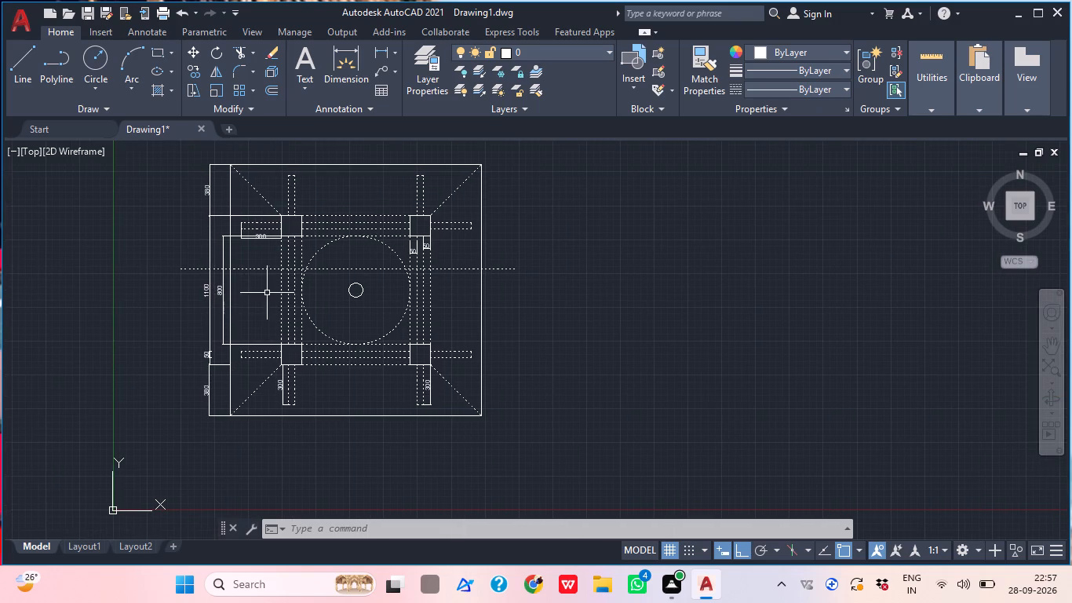
pyautogui.scroll(3, 255, 250)
pyautogui.moveTo(276, 207); pyautogui.dragTo(275, 225, button='middle')
pyautogui.scroll(-3, 275, 223)
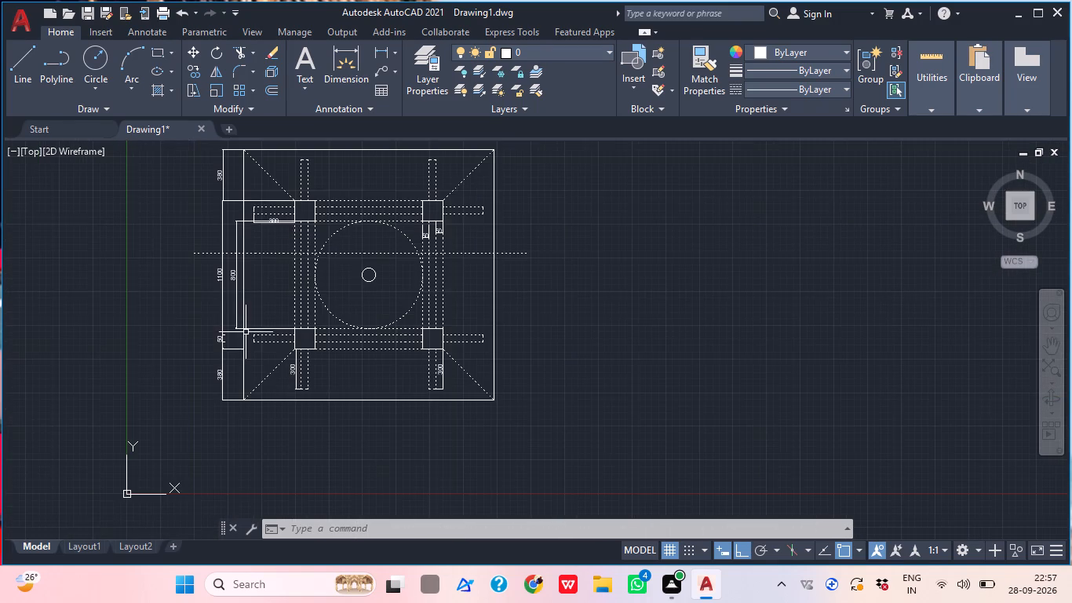
pyautogui.scroll(3, 243, 292)
pyautogui.scroll(-3, 243, 287)
pyautogui.moveTo(275, 279); pyautogui.dragTo(246, 291, button='middle')
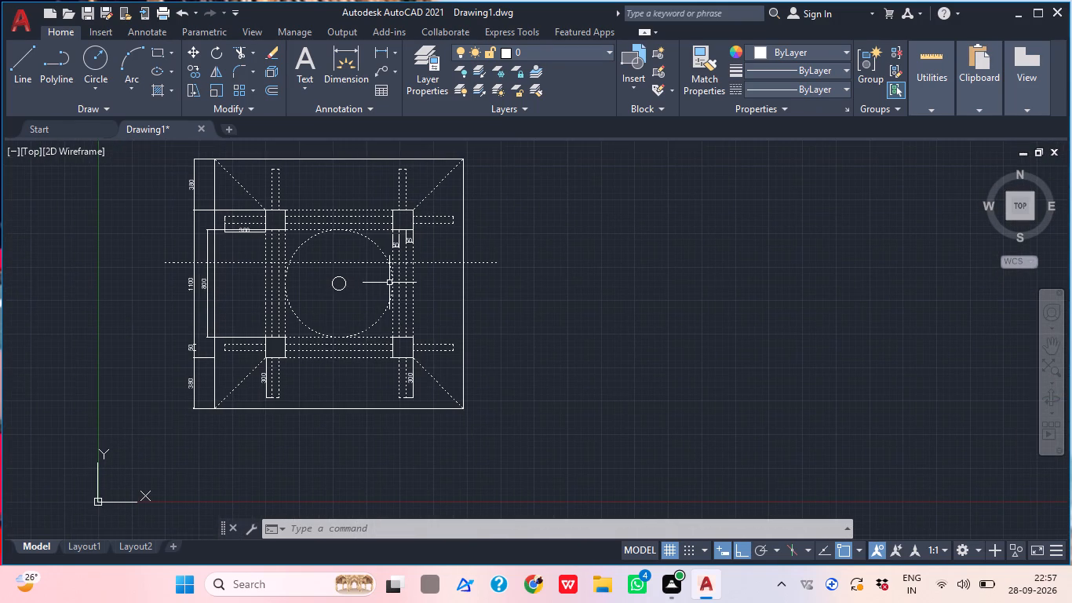
# Draw the two sloping sides of a small triangle above the dashed horizontal line's right end, the descending side about 31 long.
pyautogui.scroll(2, 492, 252)
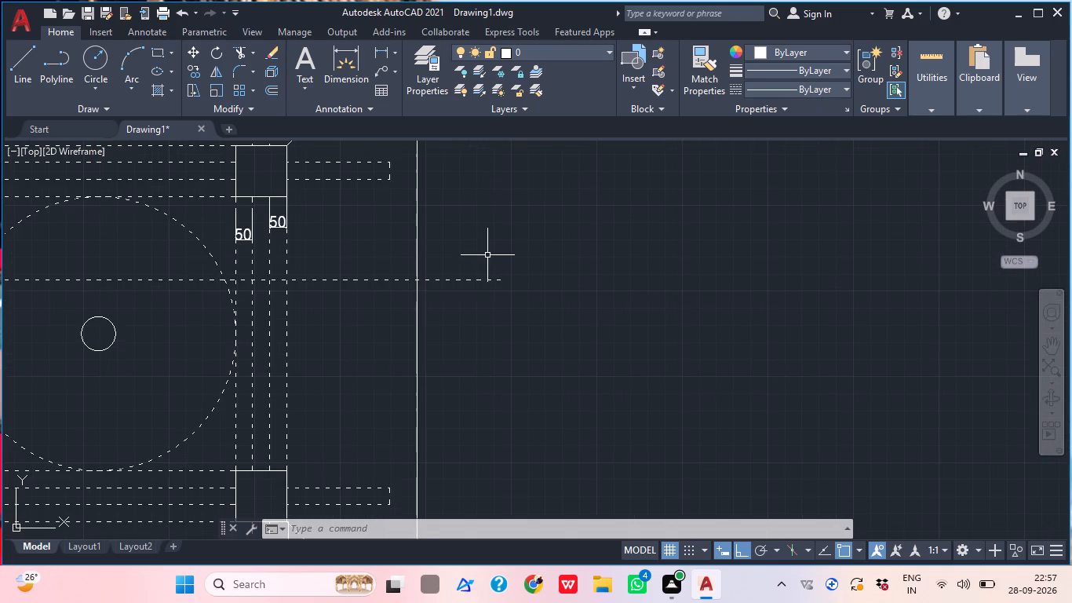
pyautogui.moveTo(527, 272); pyautogui.dragTo(488, 289, button='middle')
pyautogui.scroll(1, 487, 289)
pyautogui.write('l')
pyautogui.press('space')
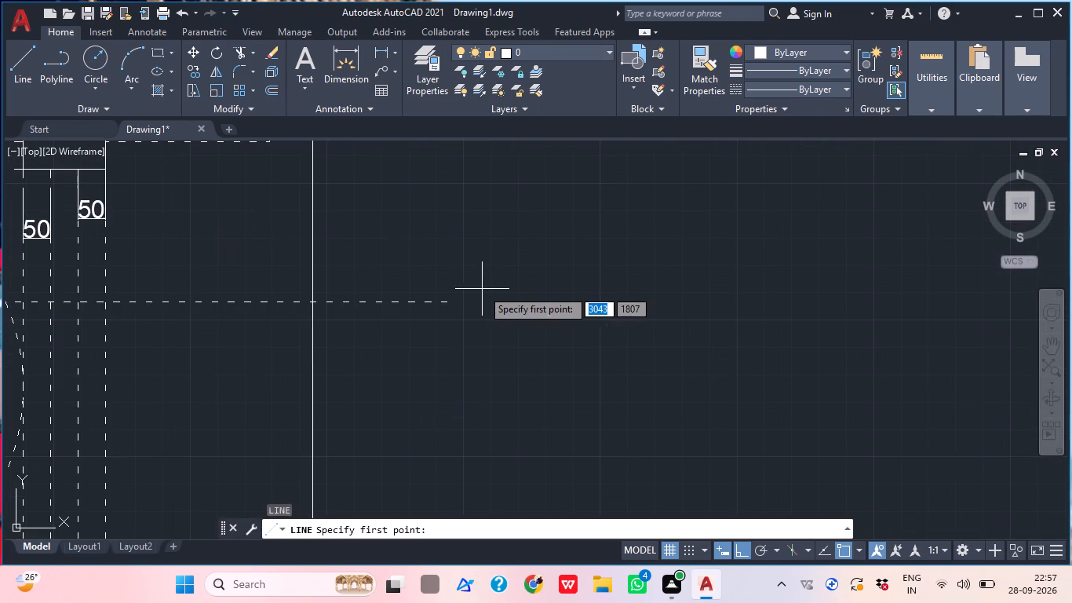
pyautogui.scroll(3, 476, 289)
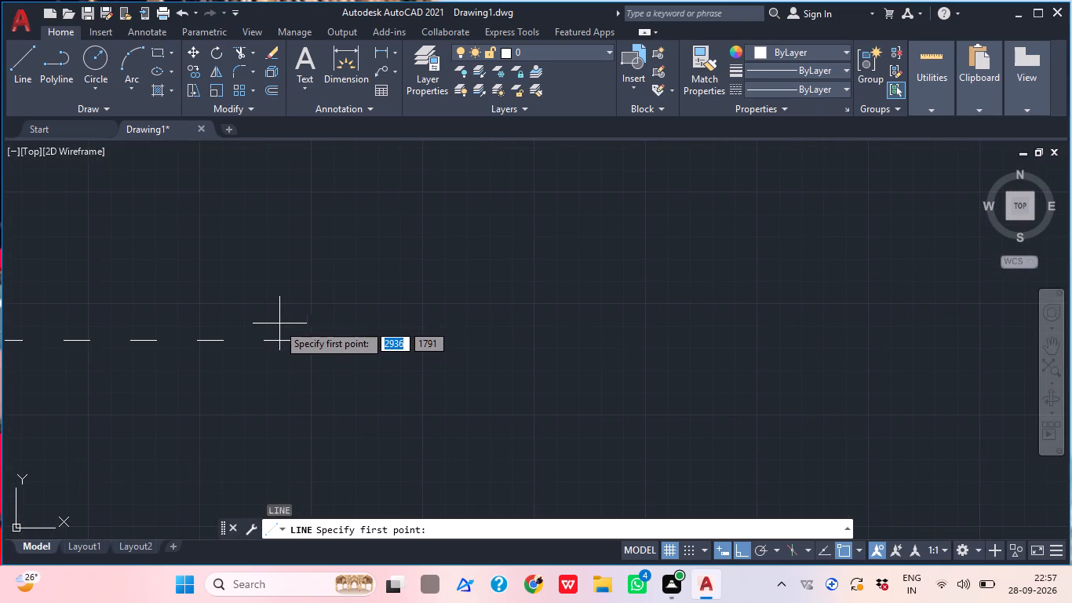
pyautogui.click(272, 323)
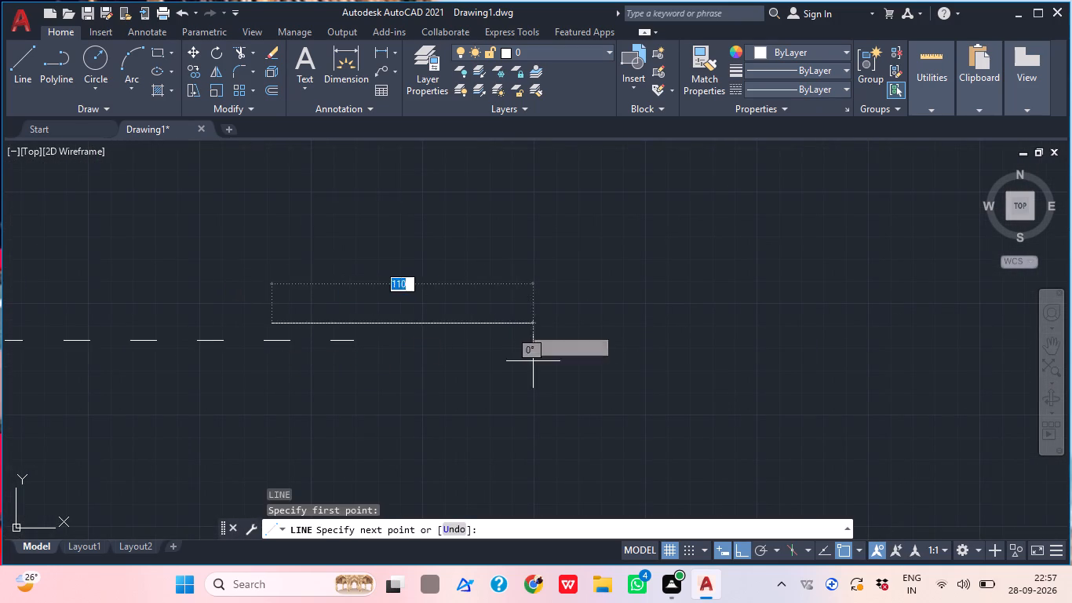
pyautogui.click(742, 541)
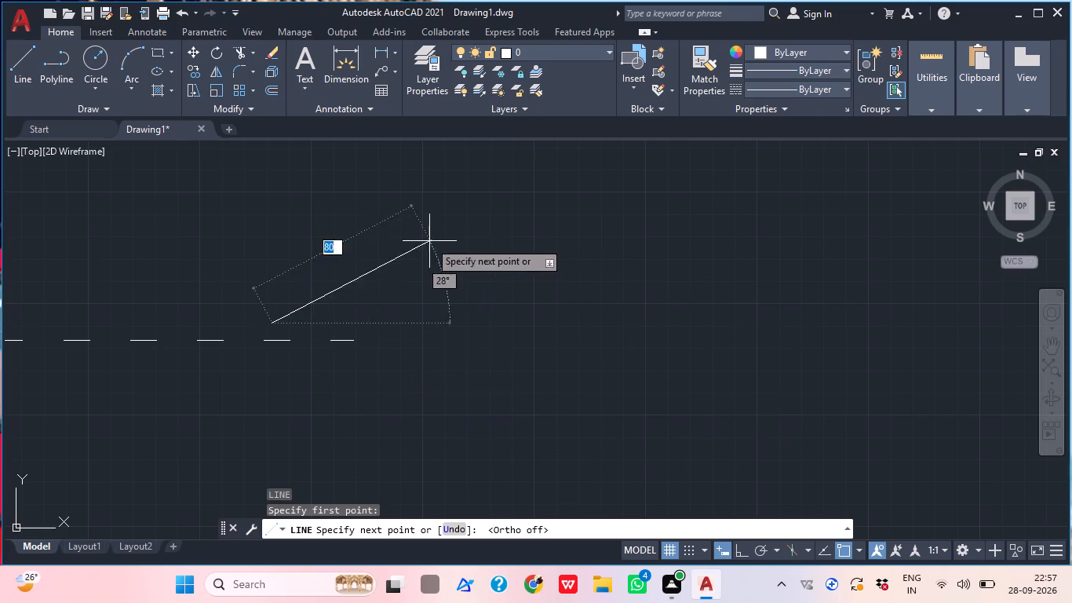
pyautogui.click(310, 265)
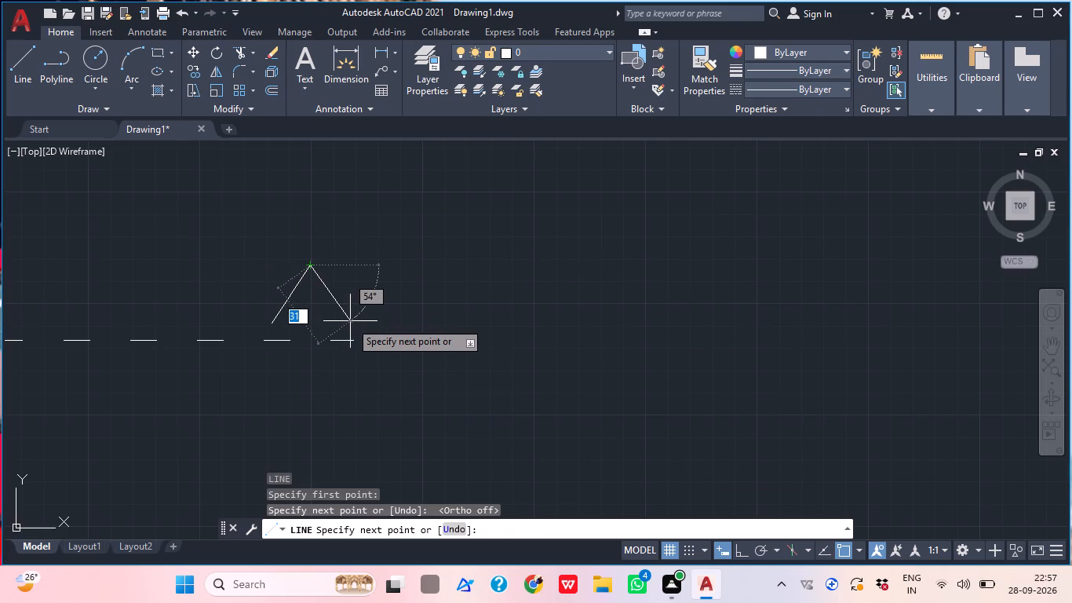
pyautogui.click(350, 321)
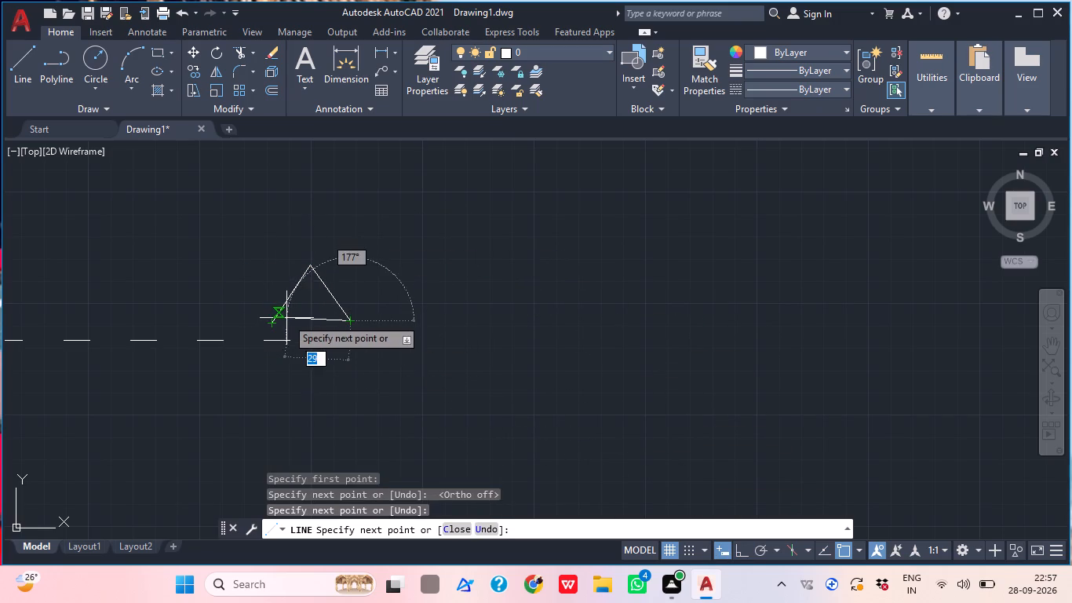
pyautogui.scroll(2, 286, 318)
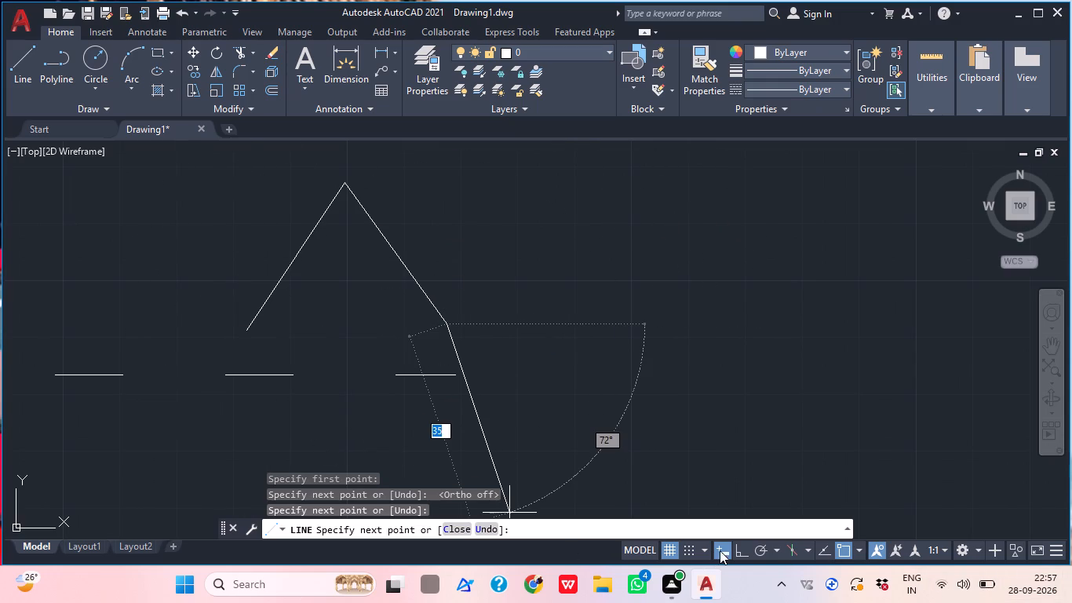
pyautogui.click(742, 553)
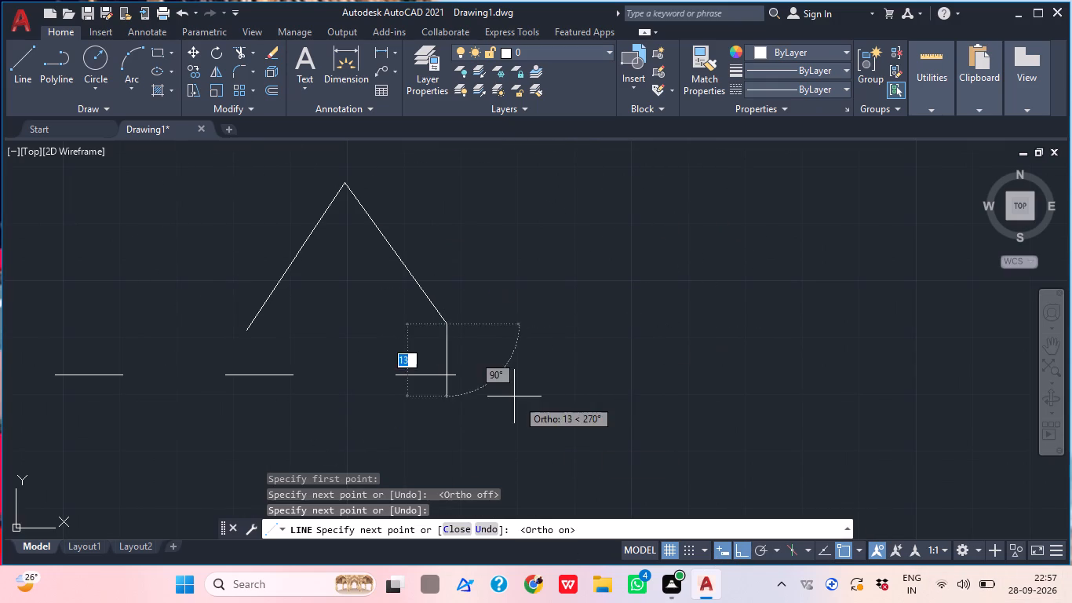
pyautogui.press('Escape')
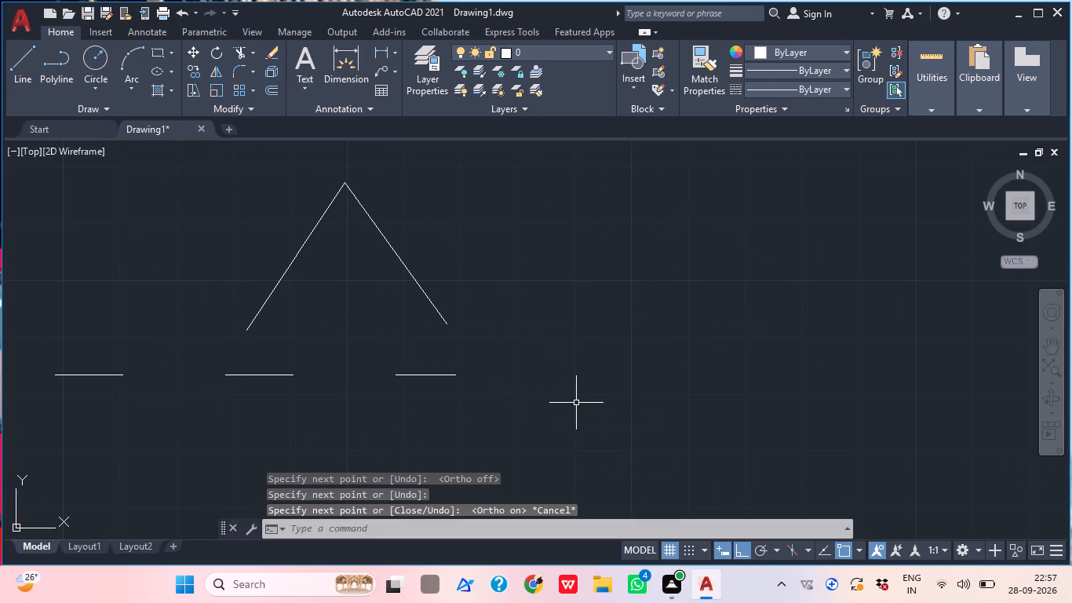
# Draw a horizontal base line from the small triangle's lower-left corner, running past its right side.
pyautogui.write('l')
pyautogui.press('space')
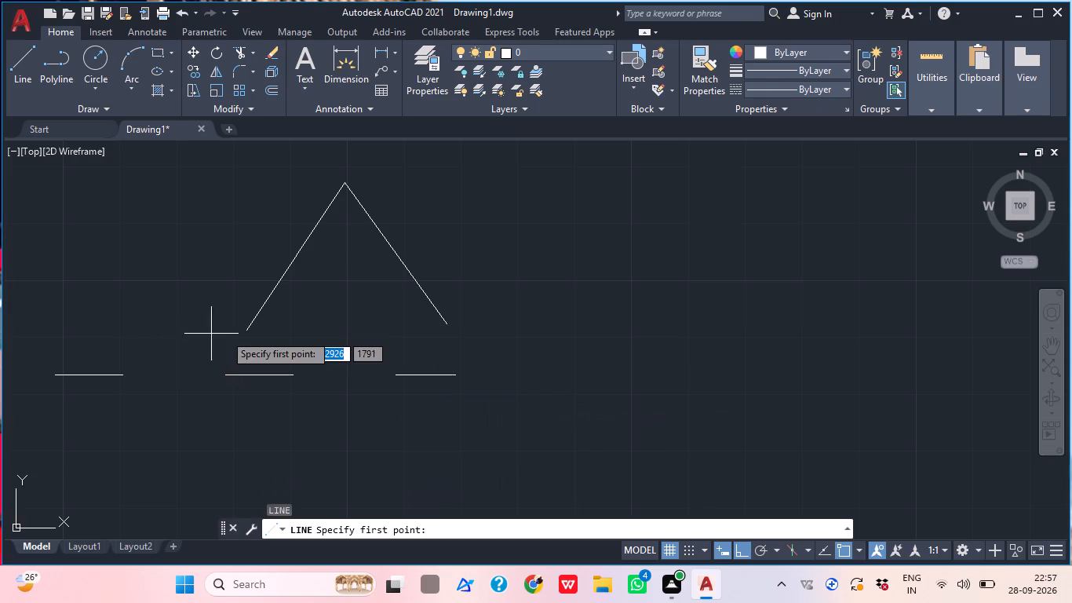
pyautogui.click(245, 326)
pyautogui.click(676, 346)
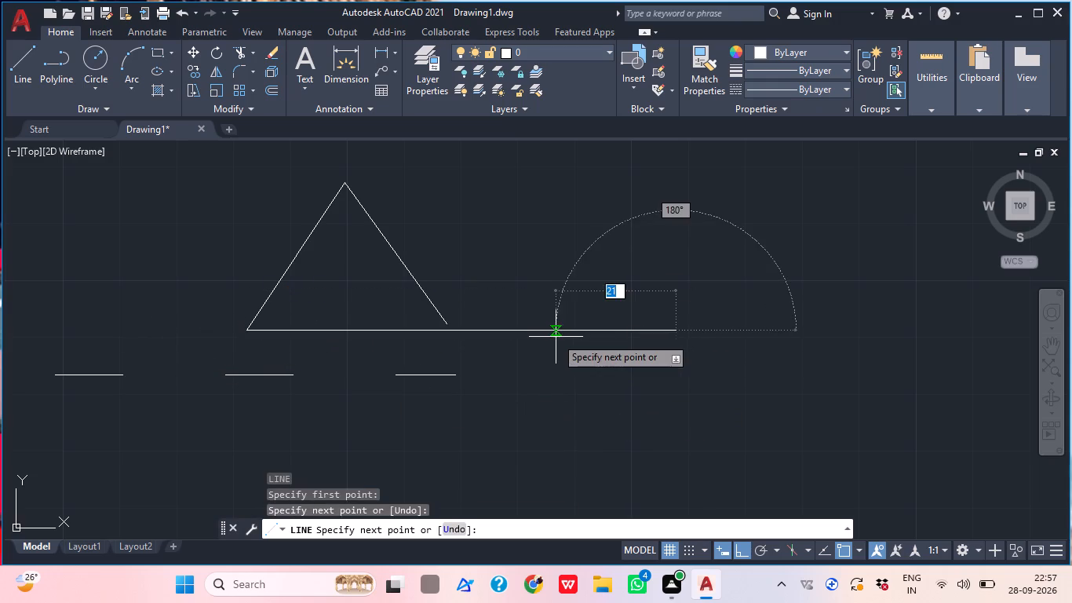
pyautogui.press('Escape')
# Extend the triangle's right side to the base line and trim the base's overhang beyond that corner.
pyautogui.write('ex')
pyautogui.press('space')
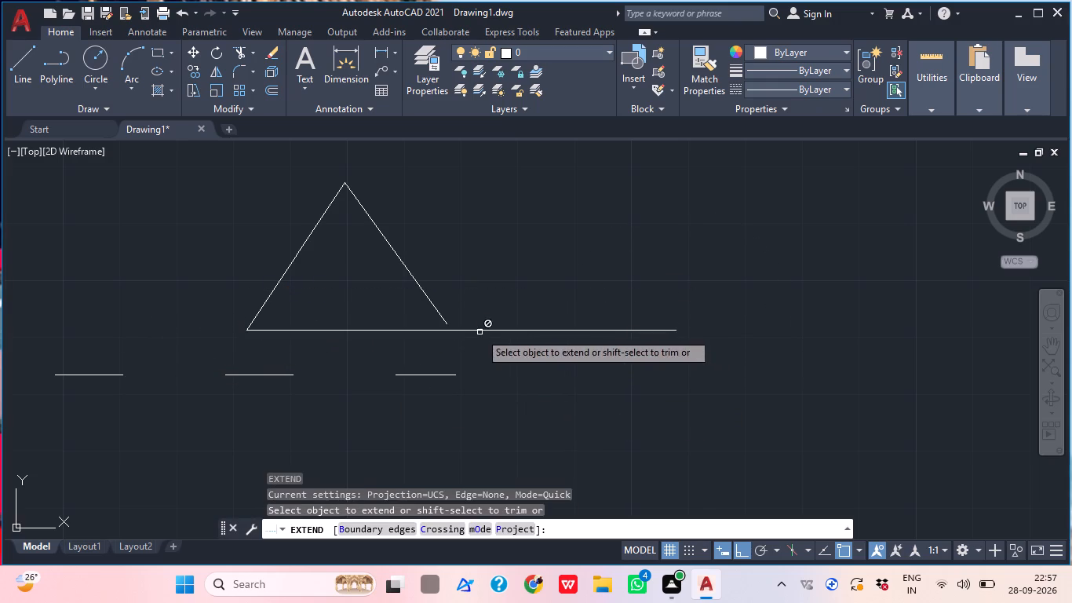
pyautogui.click(437, 312)
pyautogui.press('Escape')
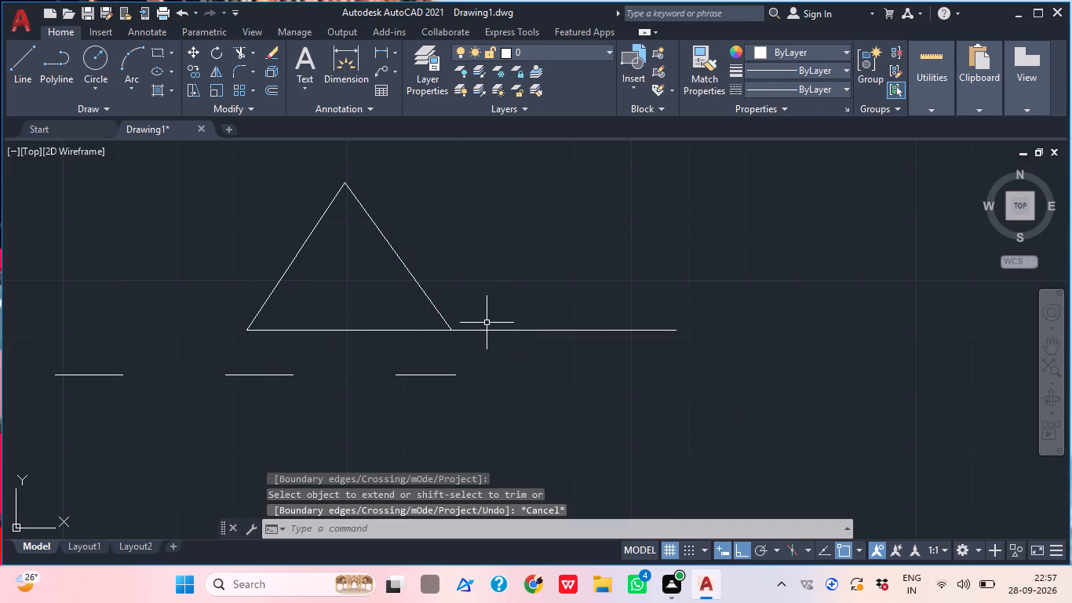
pyautogui.press('t')
pyautogui.press('r')
pyautogui.press('space')
pyautogui.click(511, 332)
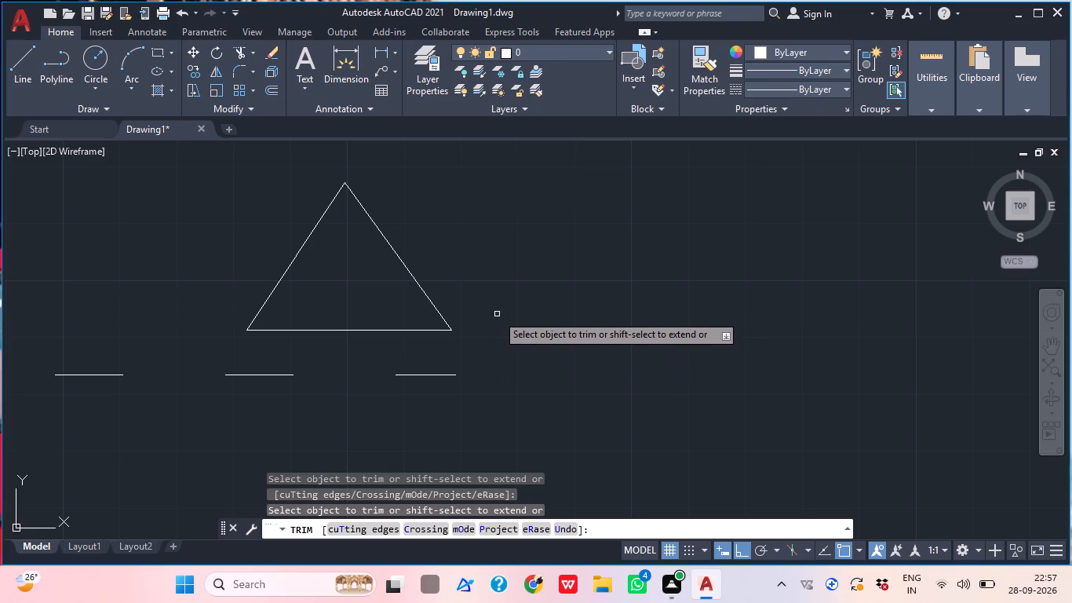
pyautogui.press('Escape')
# Draw a short horizontal base line for a triangle just above the dashed section line's left end.
pyautogui.scroll(-6, 475, 314)
pyautogui.moveTo(481, 345); pyautogui.dragTo(481, 389, button='middle')
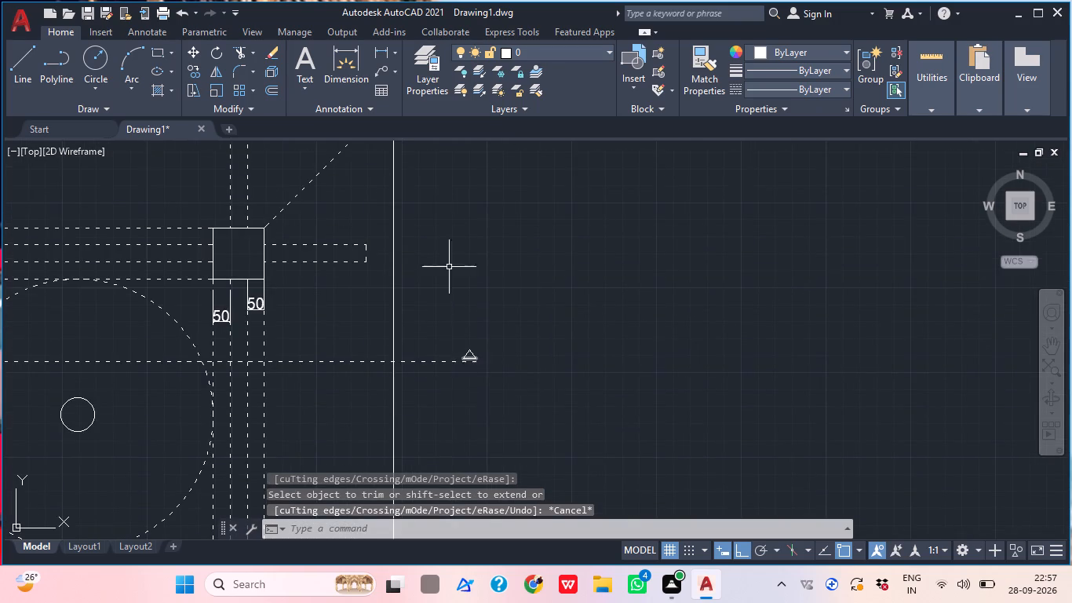
pyautogui.scroll(2, 430, 253)
pyautogui.moveTo(399, 334); pyautogui.dragTo(465, 291, button='middle')
pyautogui.scroll(-3, 487, 279)
pyautogui.scroll(1, 490, 282)
pyautogui.scroll(-2, 497, 282)
pyautogui.moveTo(425, 399); pyautogui.dragTo(477, 382, button='middle')
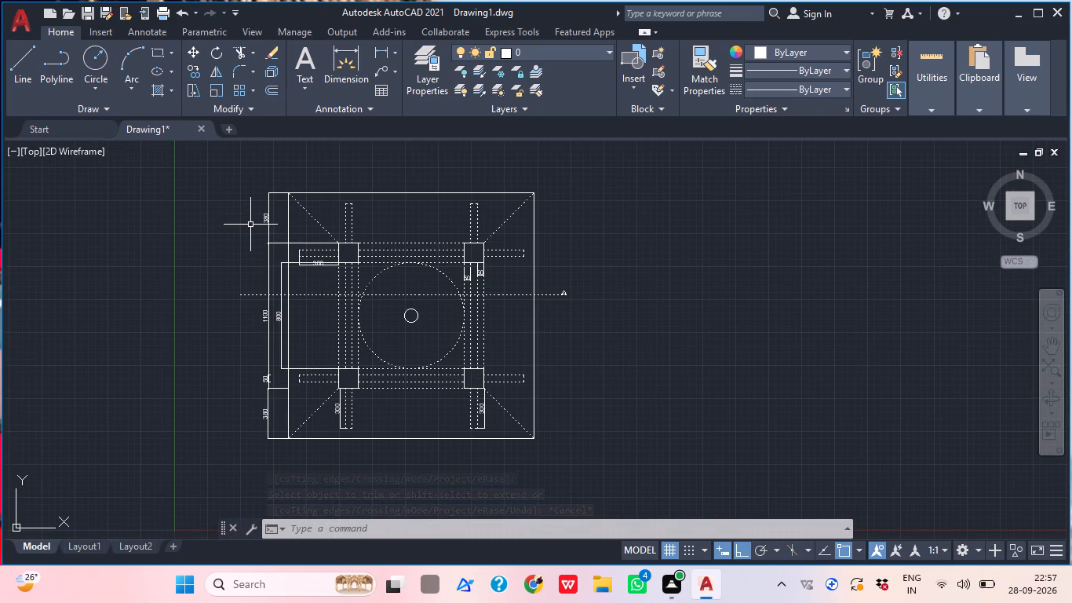
pyautogui.scroll(3, 259, 280)
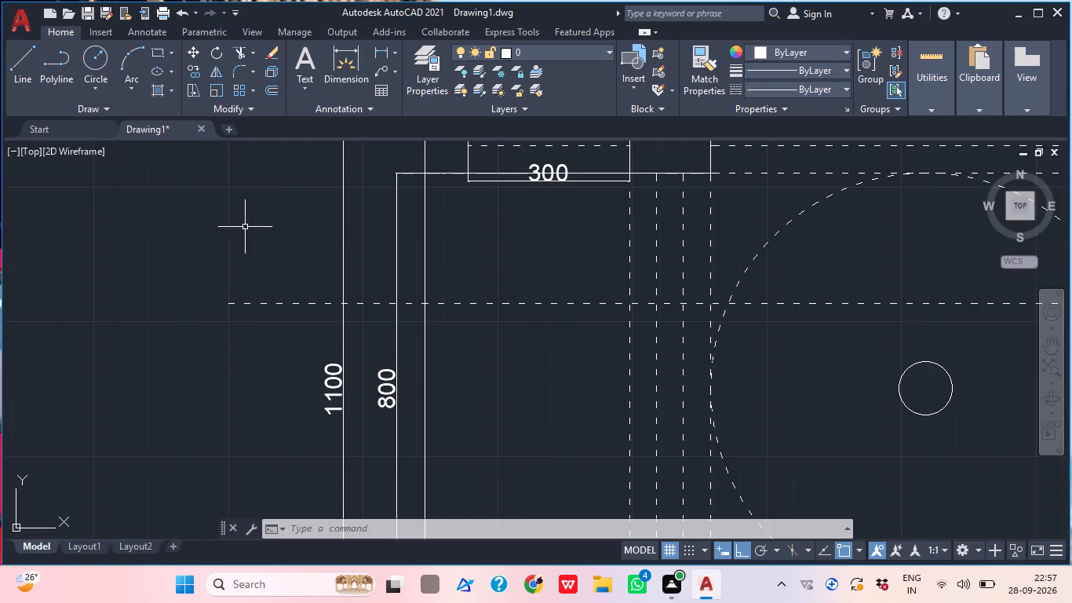
pyautogui.moveTo(241, 329); pyautogui.dragTo(195, 401, button='middle')
pyautogui.write('l')
pyautogui.press('space')
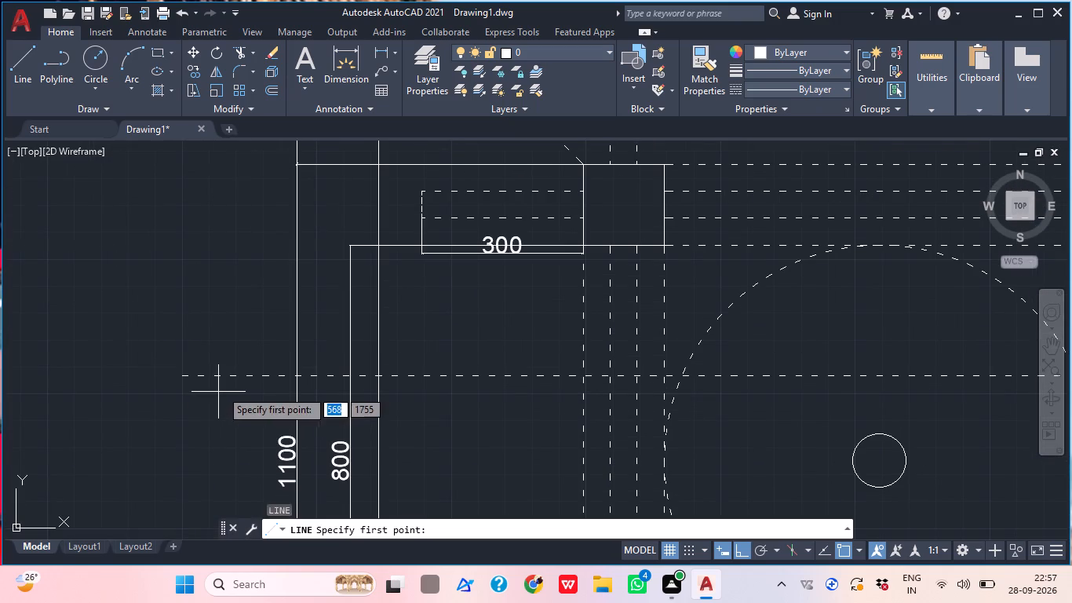
pyautogui.scroll(4, 175, 372)
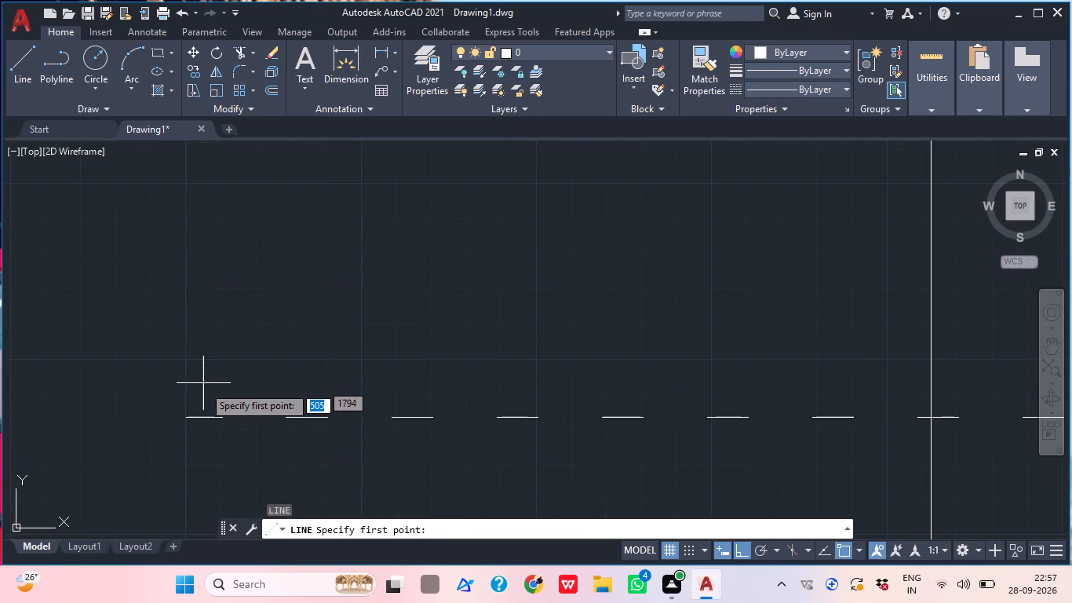
pyautogui.click(184, 399)
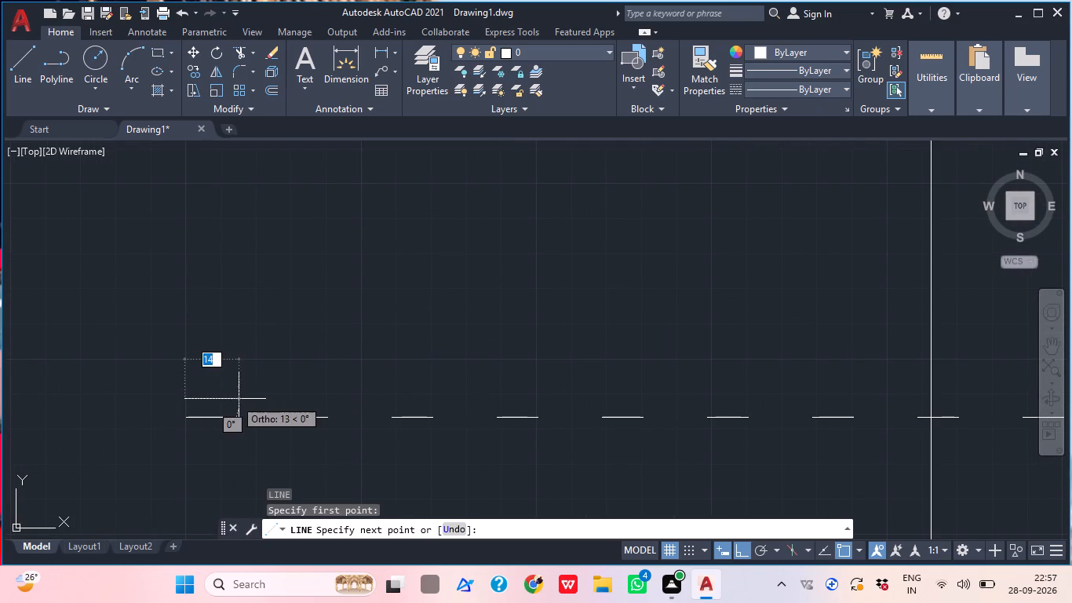
pyautogui.click(247, 397)
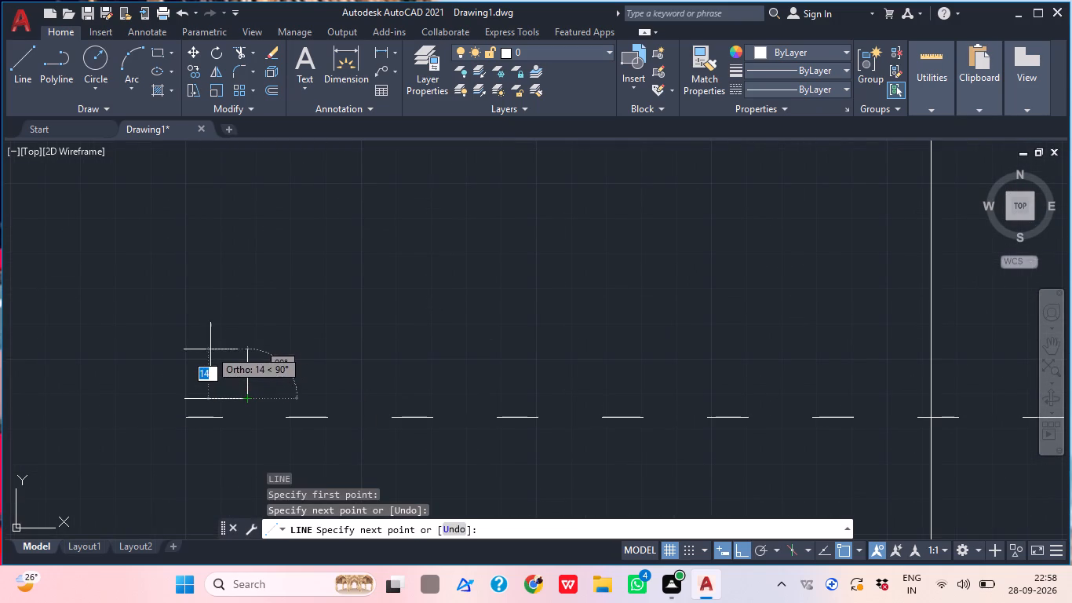
# With Ortho off, draw the triangle's two sloping sides back to the base's left end, the right side about 17 long.
pyautogui.click(740, 546)
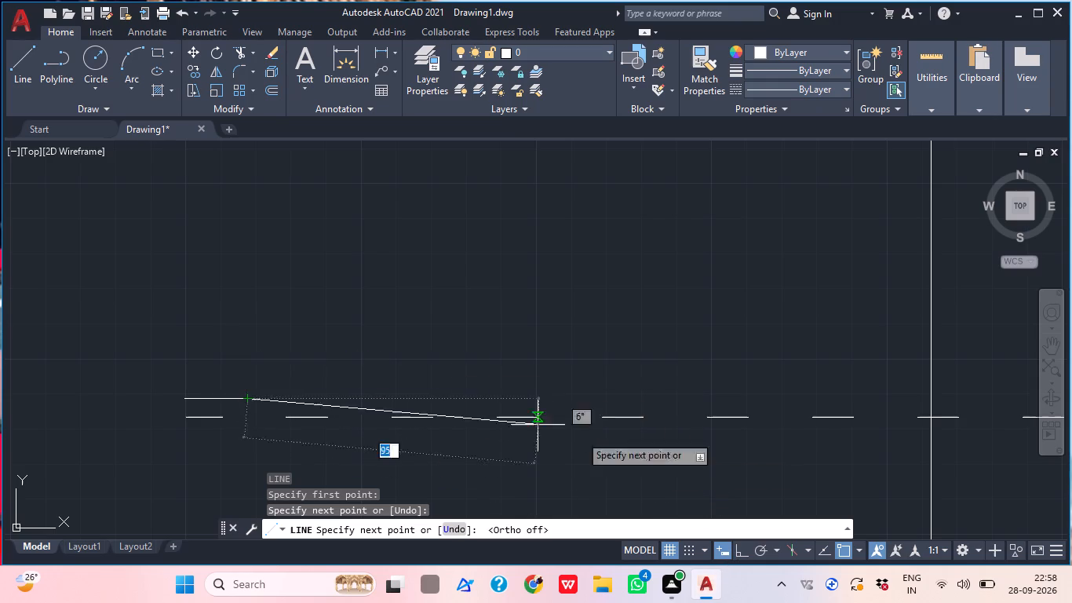
pyautogui.scroll(2, 213, 349)
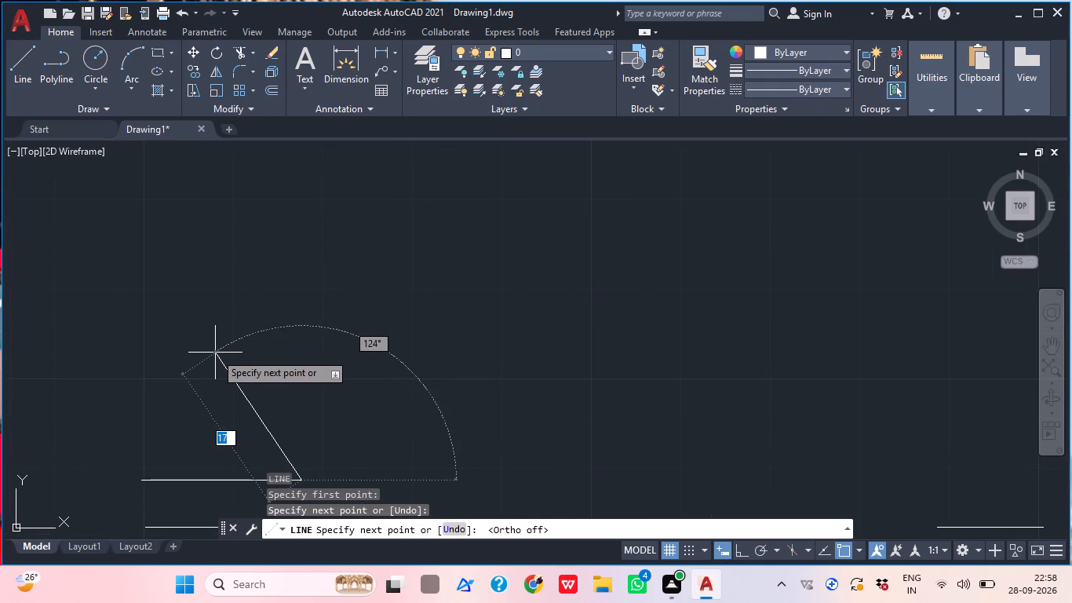
pyautogui.click(217, 357)
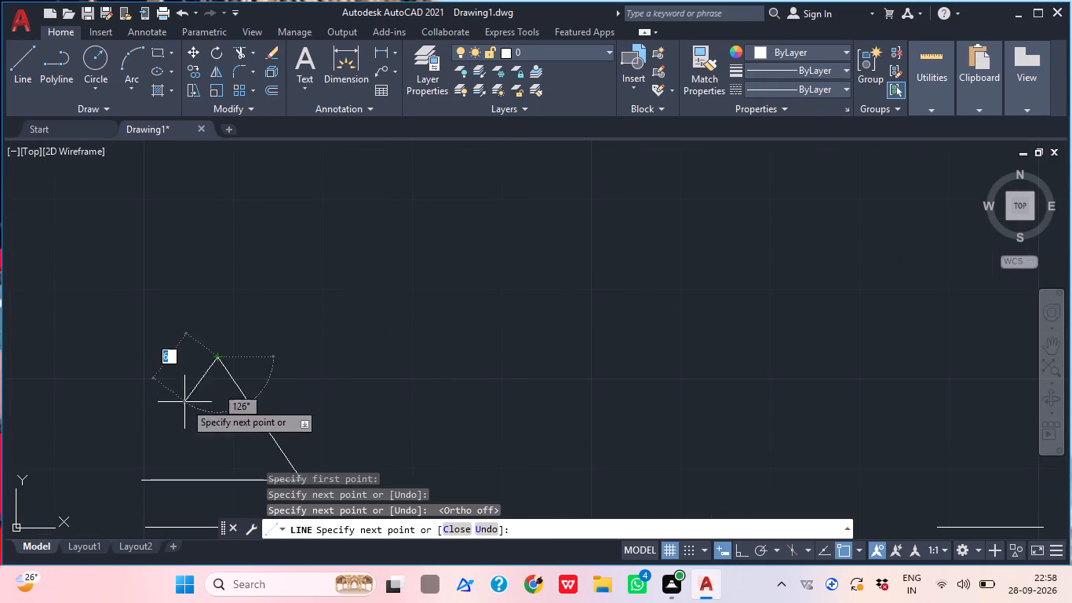
pyautogui.click(144, 478)
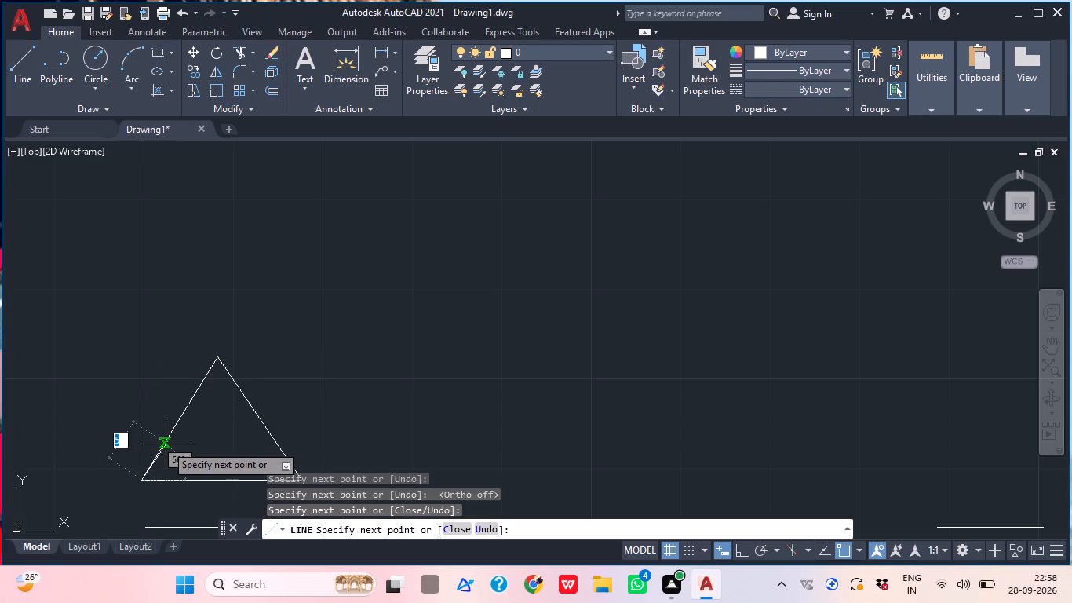
pyautogui.press('Escape')
# Examine the section line with its two triangle markers and the dimensions across the whole footing plan.
pyautogui.scroll(-3, 190, 407)
pyautogui.middleClick(185, 451)
pyautogui.scroll(-3, 226, 423)
pyautogui.moveTo(258, 418); pyautogui.dragTo(129, 459, button='middle')
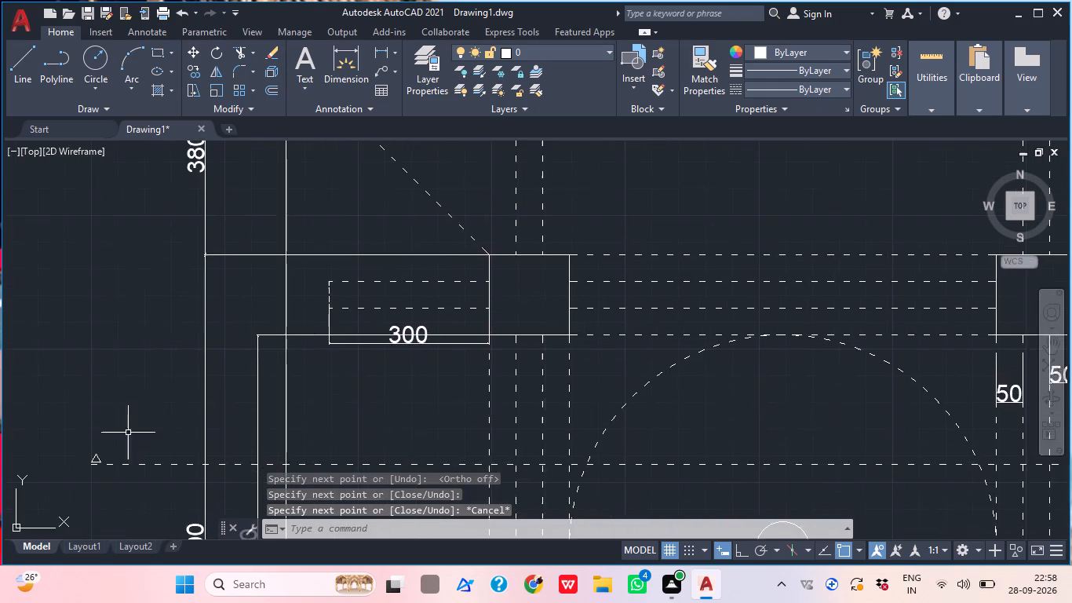
pyautogui.scroll(-2, 160, 238)
pyautogui.moveTo(251, 289); pyautogui.dragTo(213, 311, button='middle')
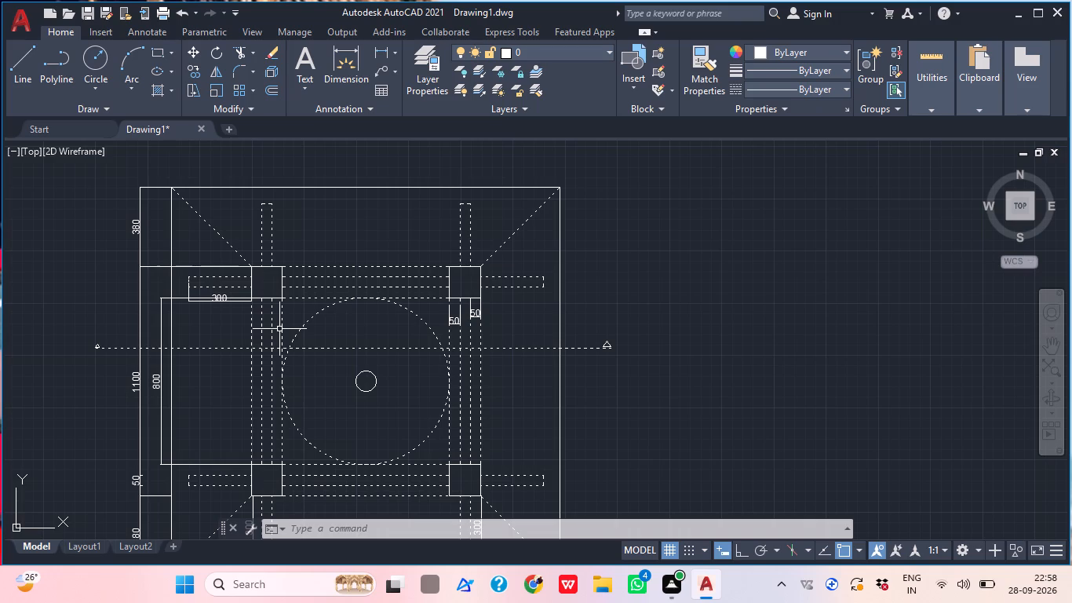
pyautogui.moveTo(321, 342); pyautogui.dragTo(294, 374, button='middle')
pyautogui.moveTo(352, 370); pyautogui.dragTo(336, 375, button='middle')
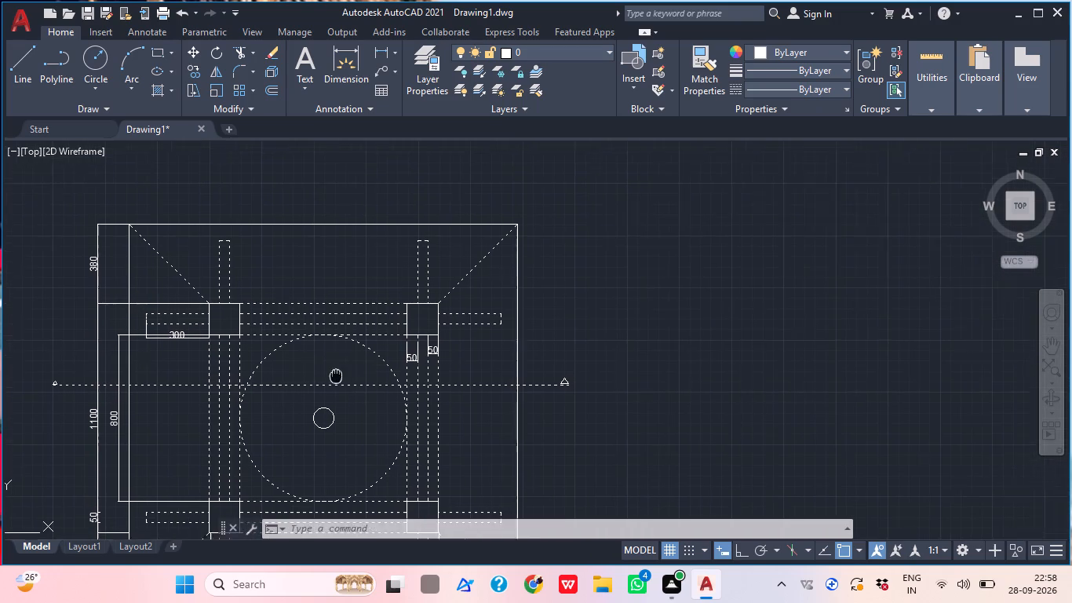
pyautogui.moveTo(336, 375); pyautogui.dragTo(321, 373, button='middle')
pyautogui.moveTo(315, 429); pyautogui.dragTo(300, 406, button='middle')
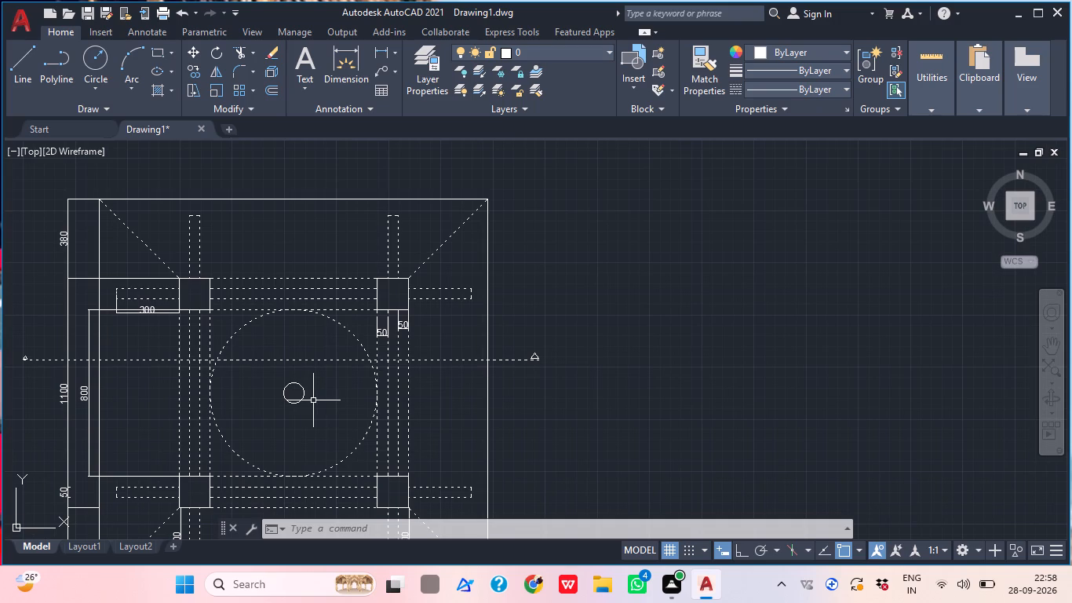
pyautogui.scroll(-1, 313, 400)
pyautogui.middleClick(313, 375)
pyautogui.scroll(3, 284, 414)
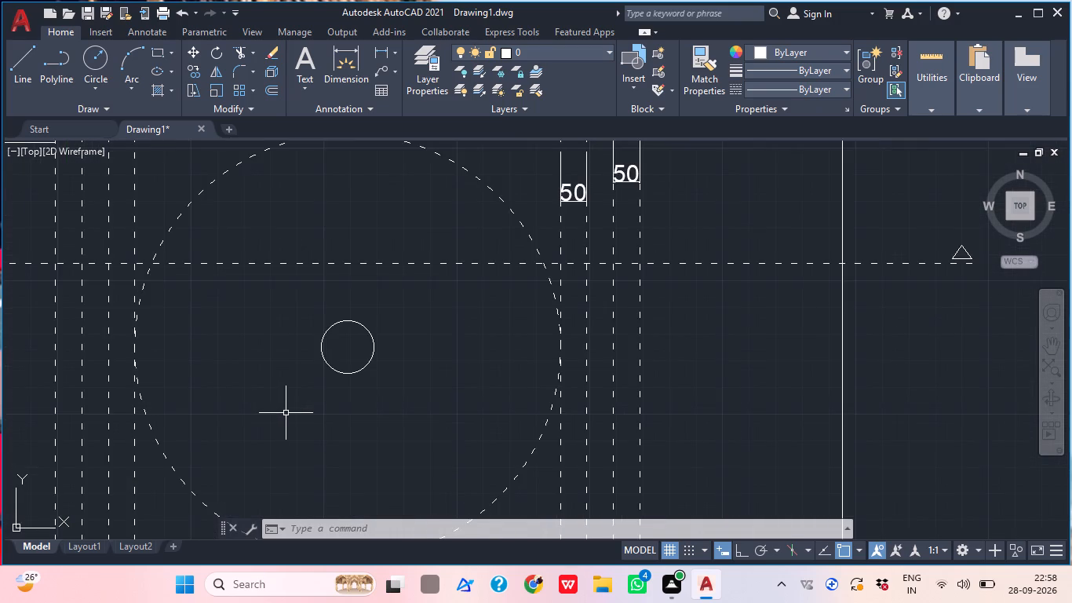
pyautogui.scroll(-3, 286, 413)
pyautogui.scroll(1, 216, 356)
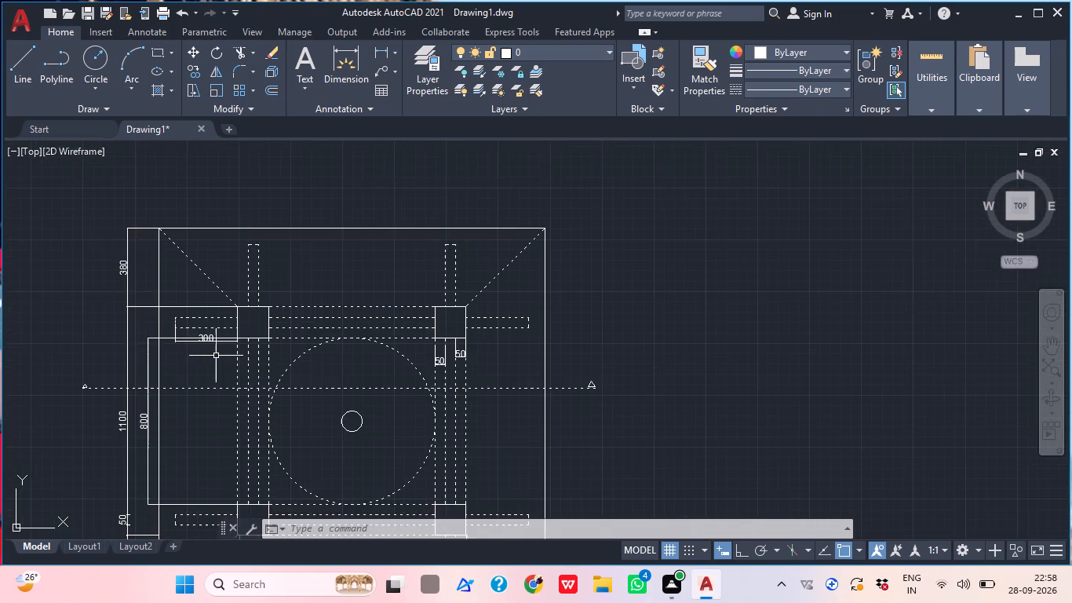
pyautogui.moveTo(212, 361); pyautogui.dragTo(199, 382, button='middle')
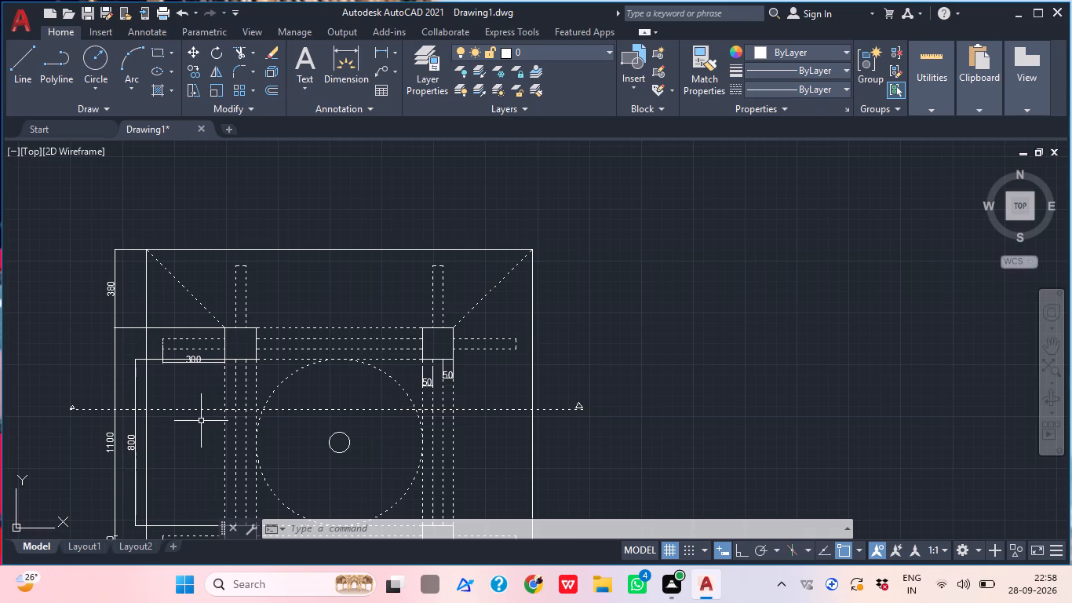
pyautogui.moveTo(143, 445); pyautogui.dragTo(119, 448, button='middle')
pyautogui.moveTo(253, 454); pyautogui.dragTo(202, 425, button='middle')
pyautogui.scroll(-1, 257, 422)
pyautogui.moveTo(266, 437); pyautogui.dragTo(251, 416, button='middle')
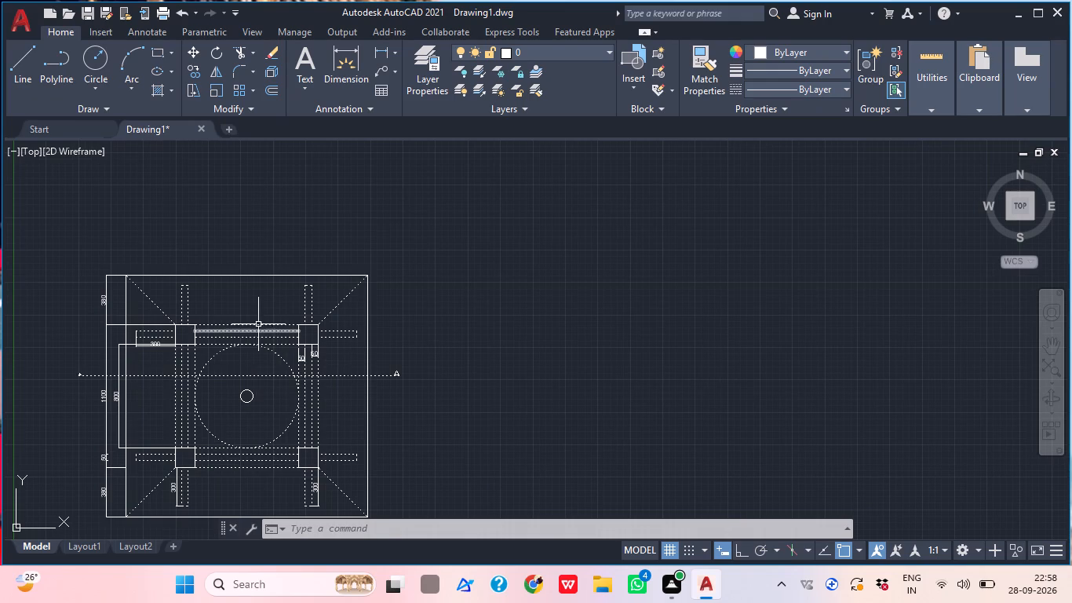
pyautogui.moveTo(236, 298); pyautogui.dragTo(253, 284, button='middle')
pyautogui.middleClick(257, 282)
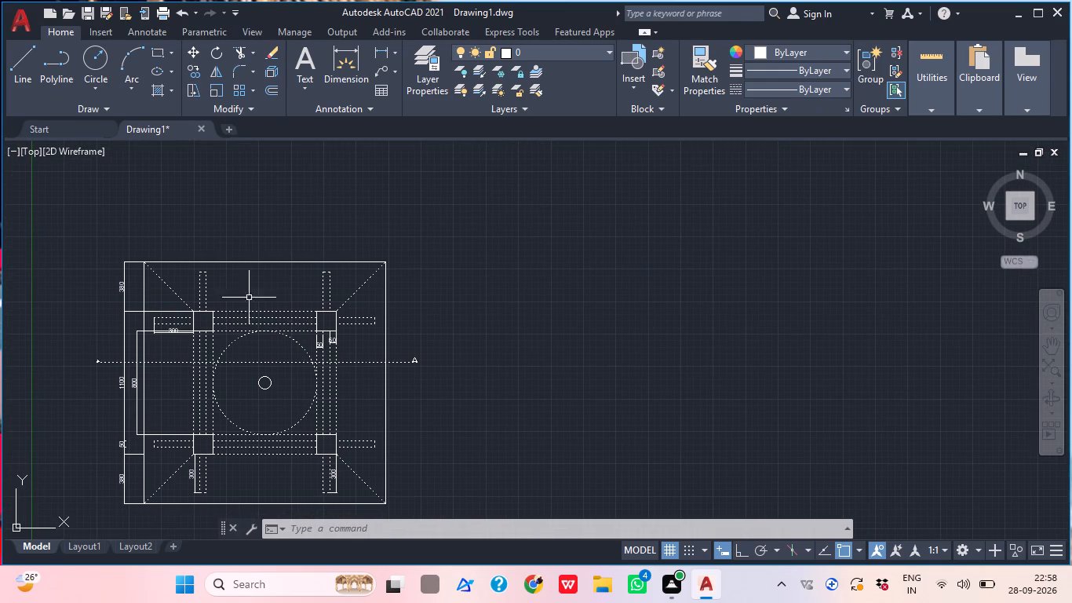
pyautogui.moveTo(177, 426); pyautogui.dragTo(185, 389, button='middle')
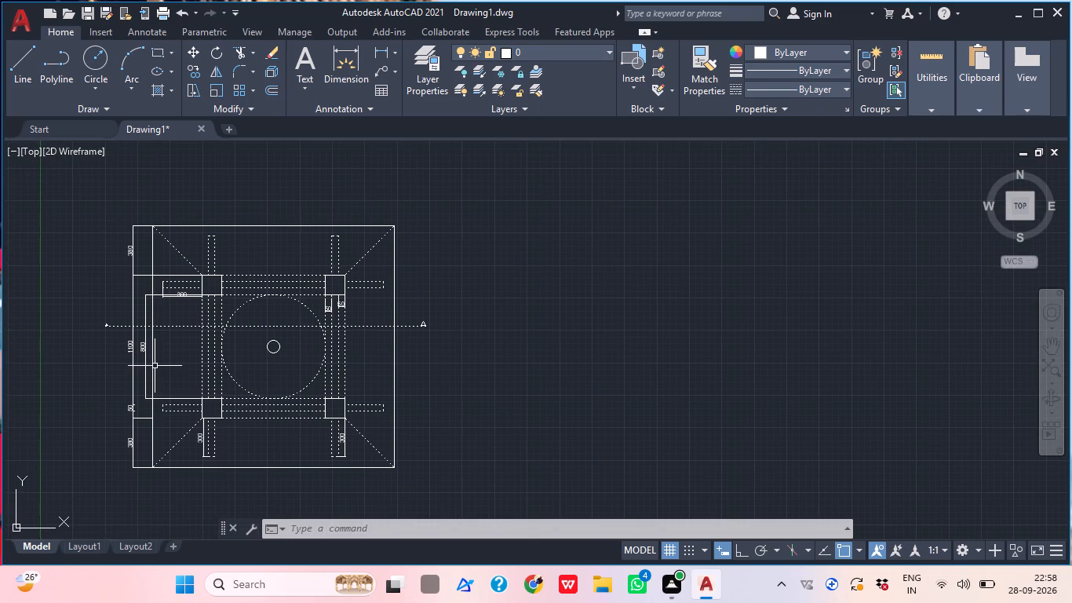
# With Ortho on, shorten the 800 dimension's lower extension line by stretching its origin from the lower-left block to near the dimension line.
pyautogui.scroll(3, 155, 373)
pyautogui.middleClick(275, 311)
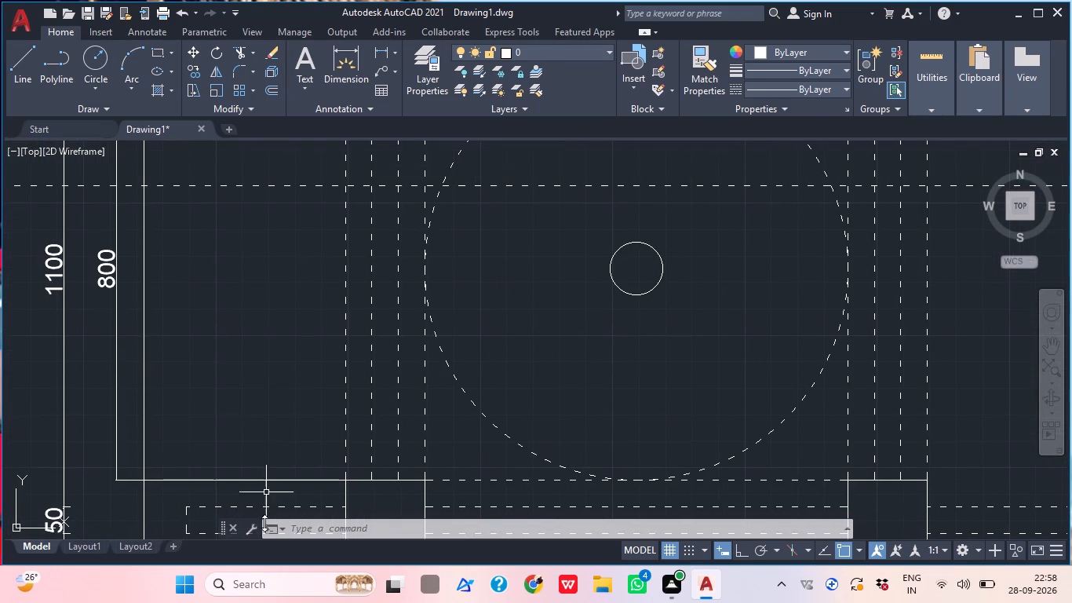
pyautogui.click(222, 481)
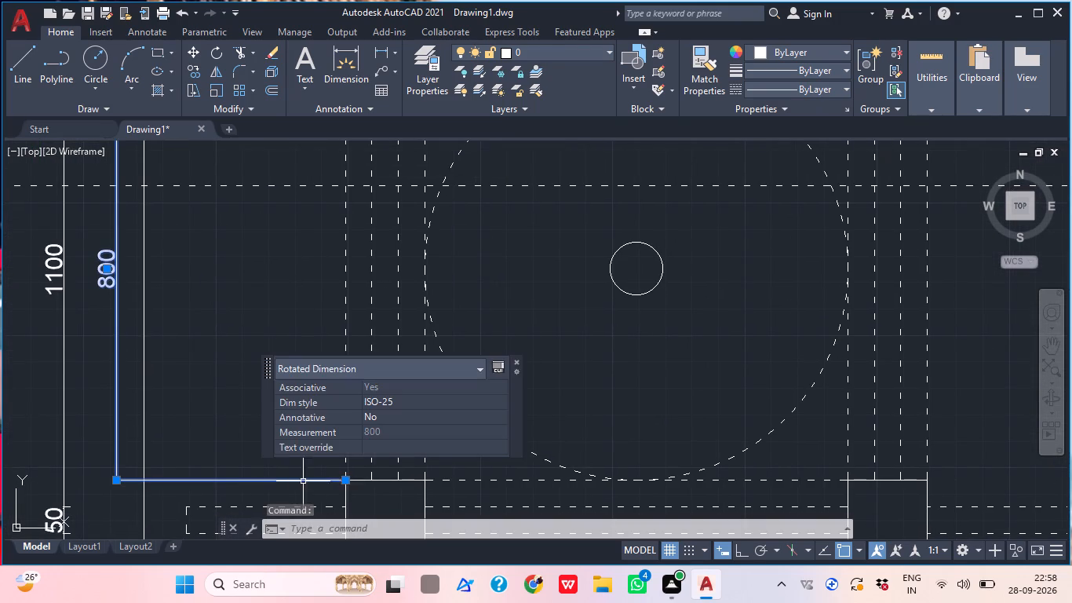
pyautogui.click(348, 478)
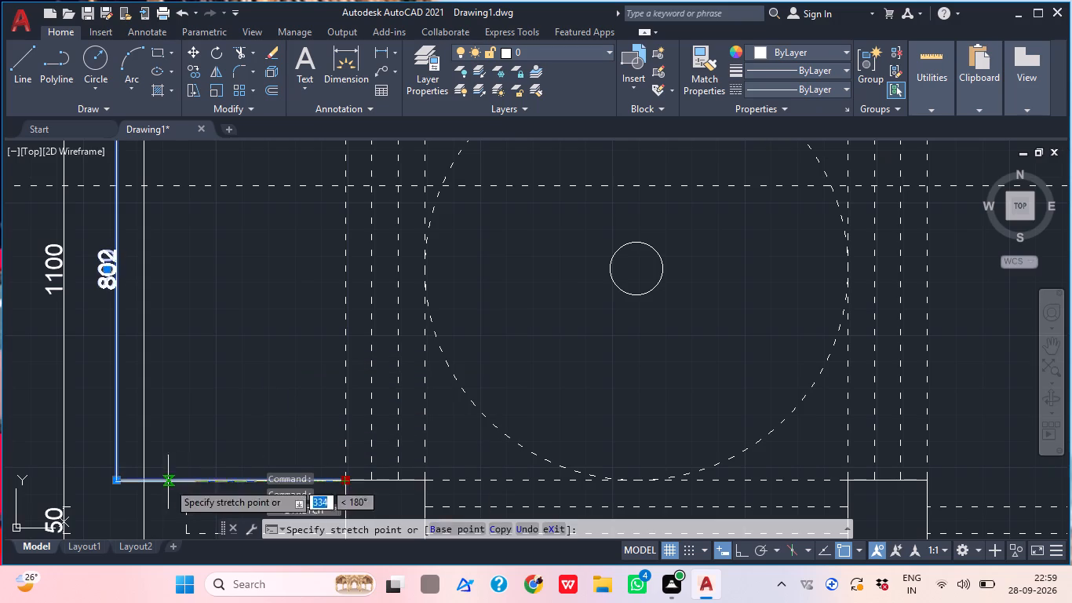
pyautogui.scroll(3, 133, 489)
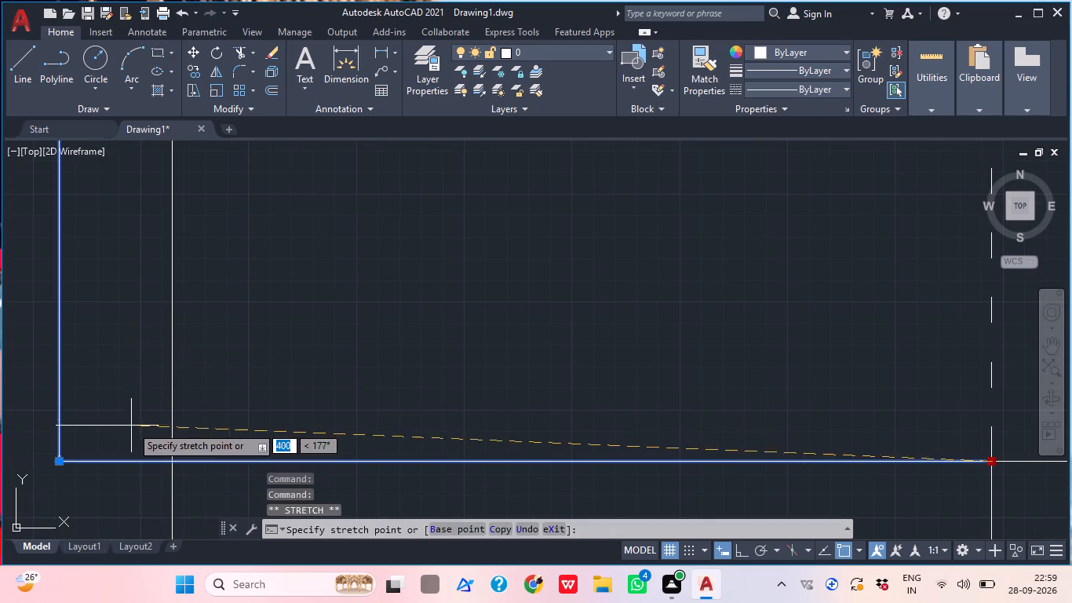
pyautogui.click(740, 557)
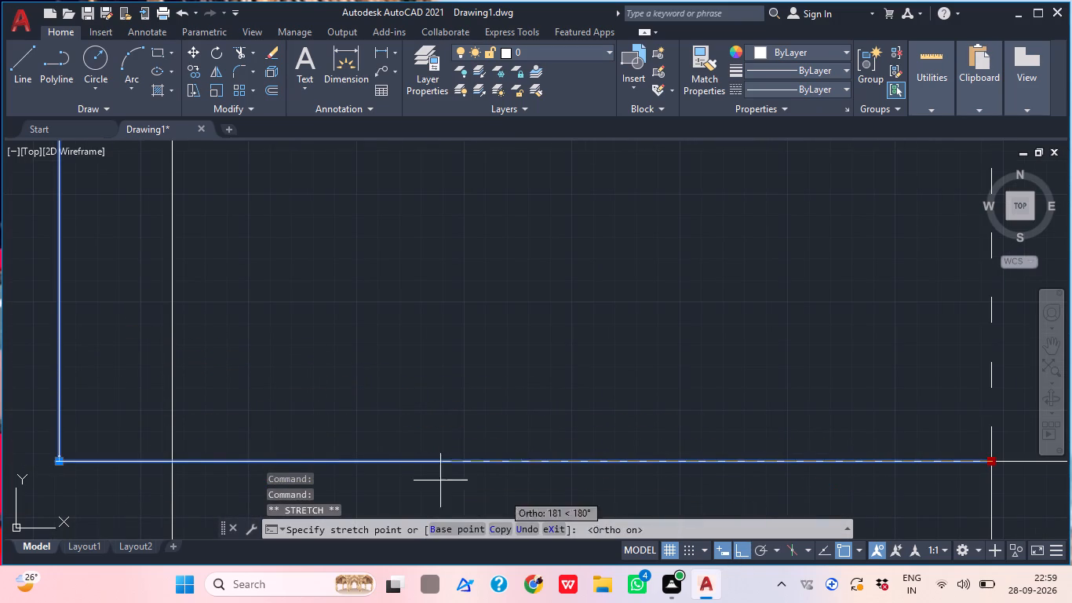
pyautogui.click(117, 462)
pyautogui.scroll(-3, 118, 459)
pyautogui.scroll(-4, 167, 393)
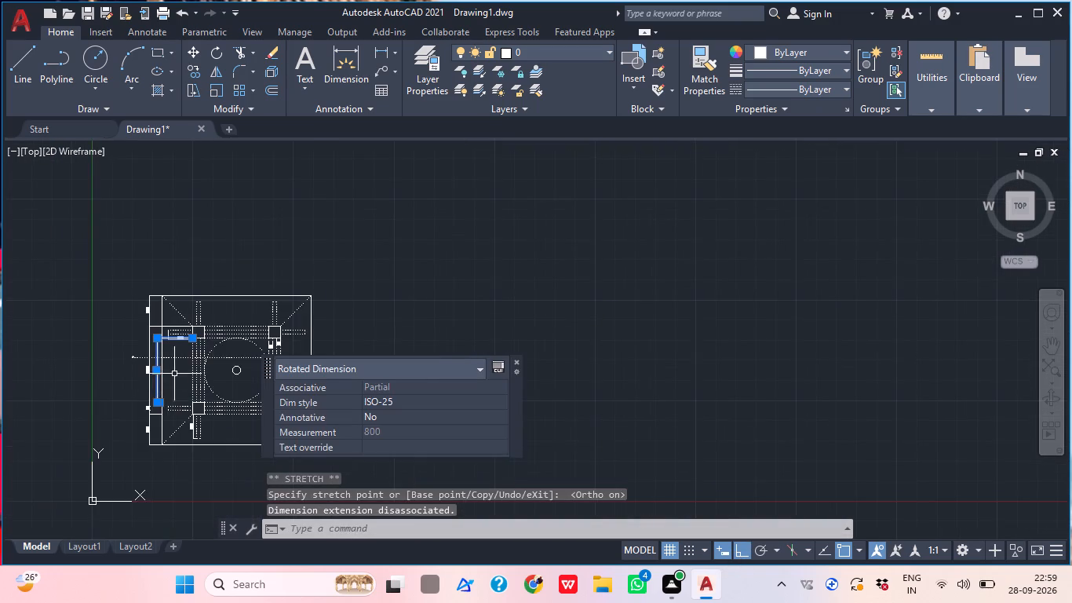
# Shorten the 800 dimension's upper extension line by stretching its origin from the upper-left block to near the dimension line.
pyautogui.scroll(4, 180, 333)
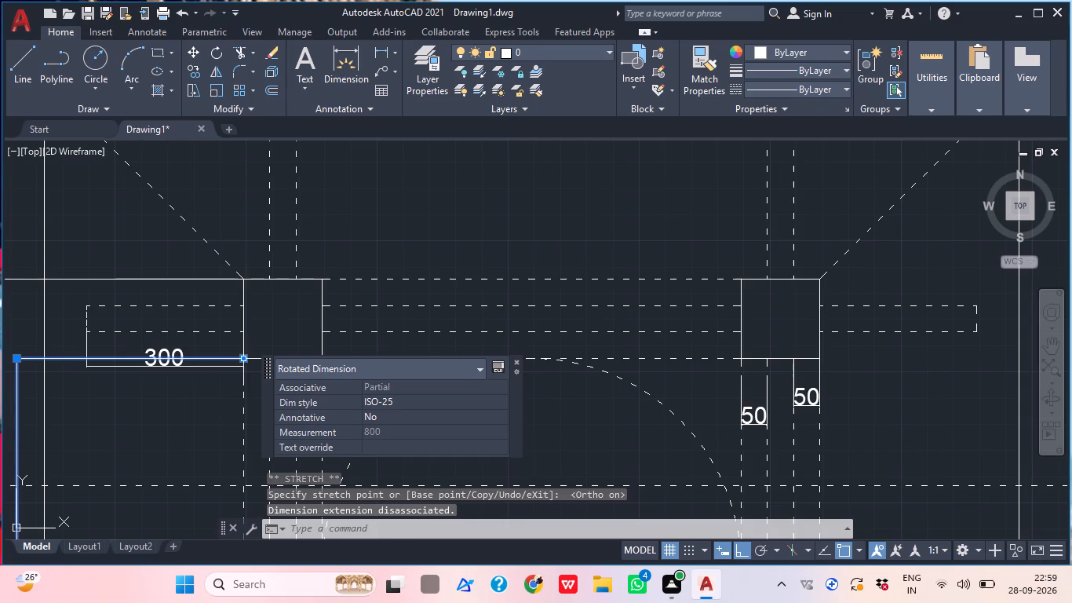
pyautogui.click(245, 358)
pyautogui.moveTo(35, 373); pyautogui.dragTo(163, 423, button='middle')
pyautogui.scroll(3, 172, 415)
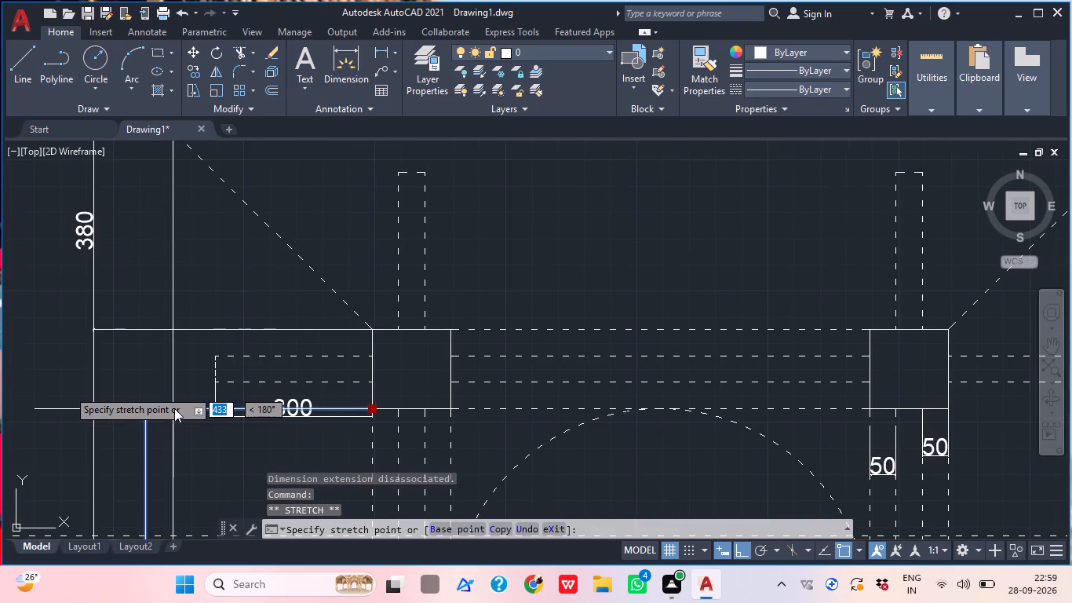
pyautogui.scroll(2, 148, 400)
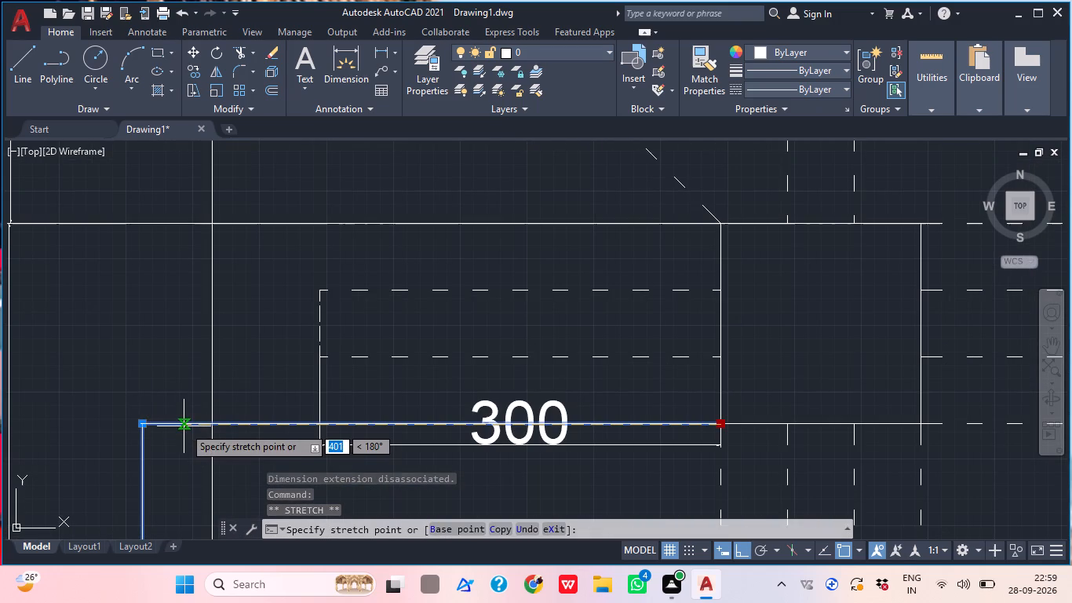
pyautogui.click(182, 425)
pyautogui.scroll(-2, 200, 413)
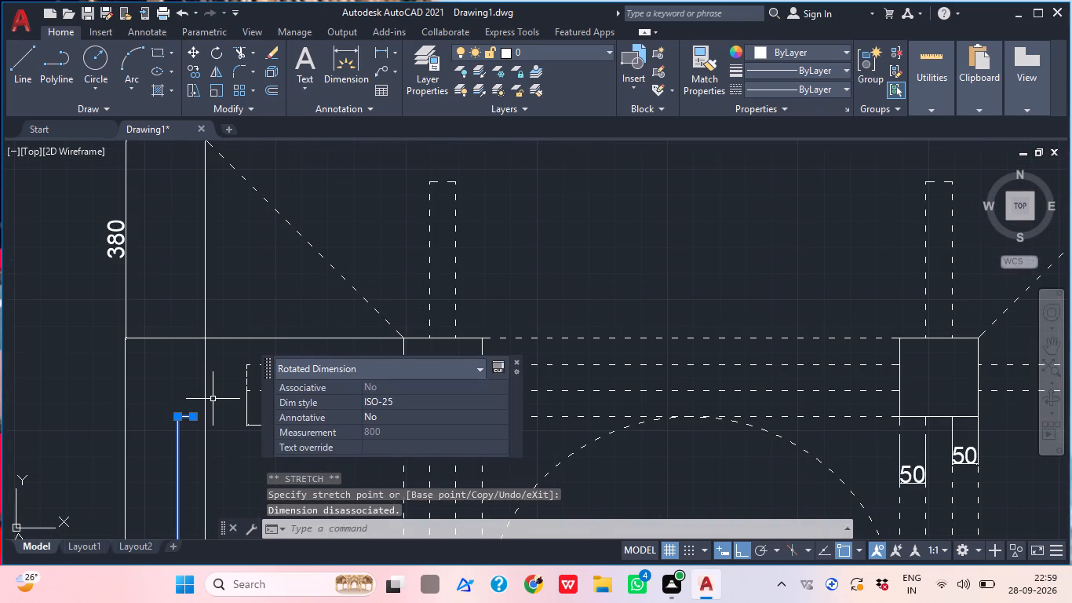
pyautogui.press('Escape')
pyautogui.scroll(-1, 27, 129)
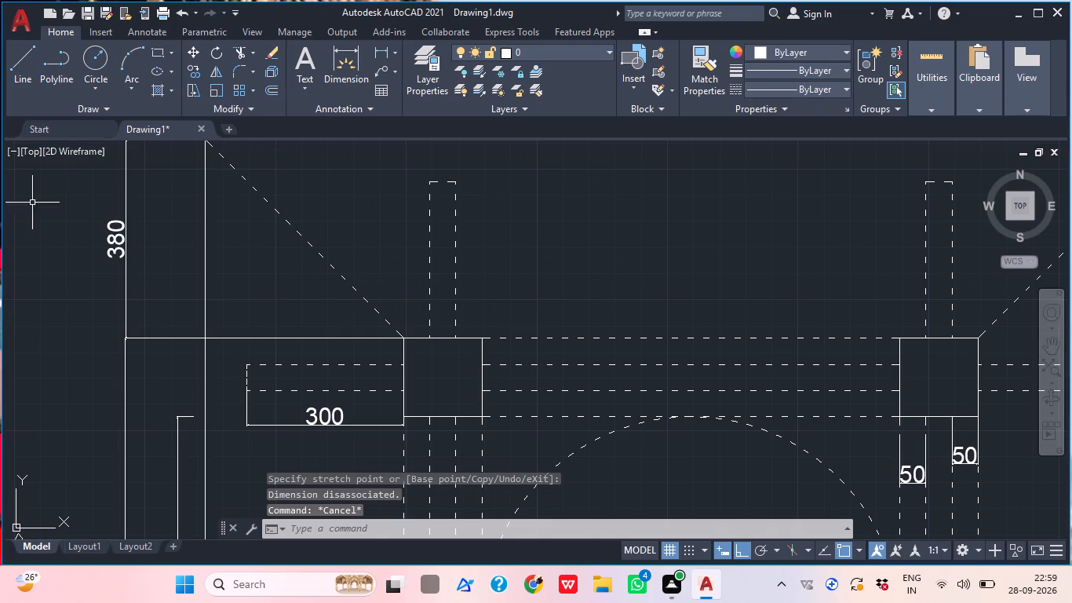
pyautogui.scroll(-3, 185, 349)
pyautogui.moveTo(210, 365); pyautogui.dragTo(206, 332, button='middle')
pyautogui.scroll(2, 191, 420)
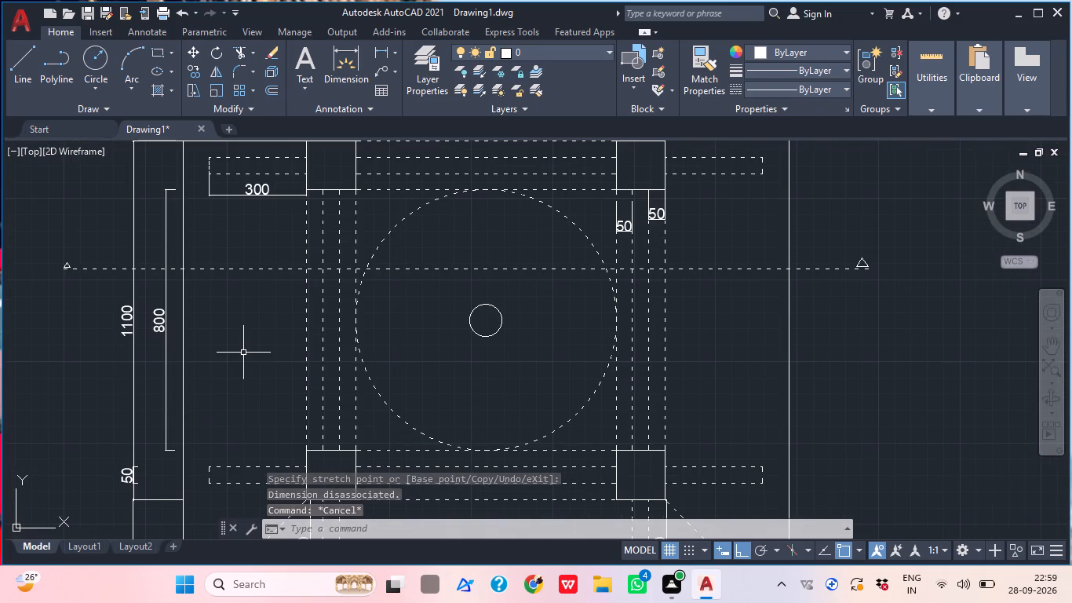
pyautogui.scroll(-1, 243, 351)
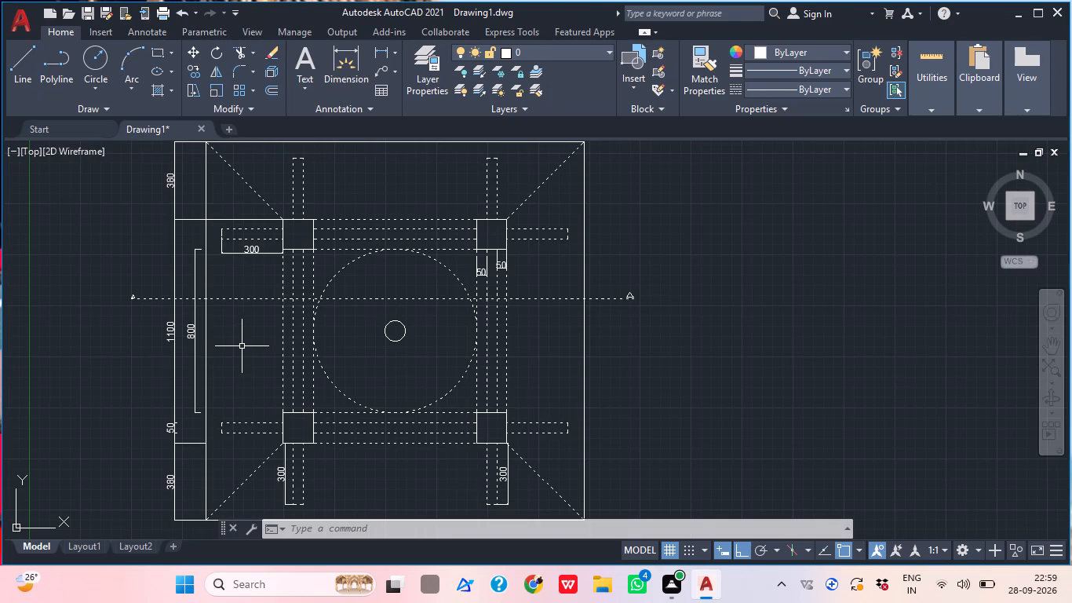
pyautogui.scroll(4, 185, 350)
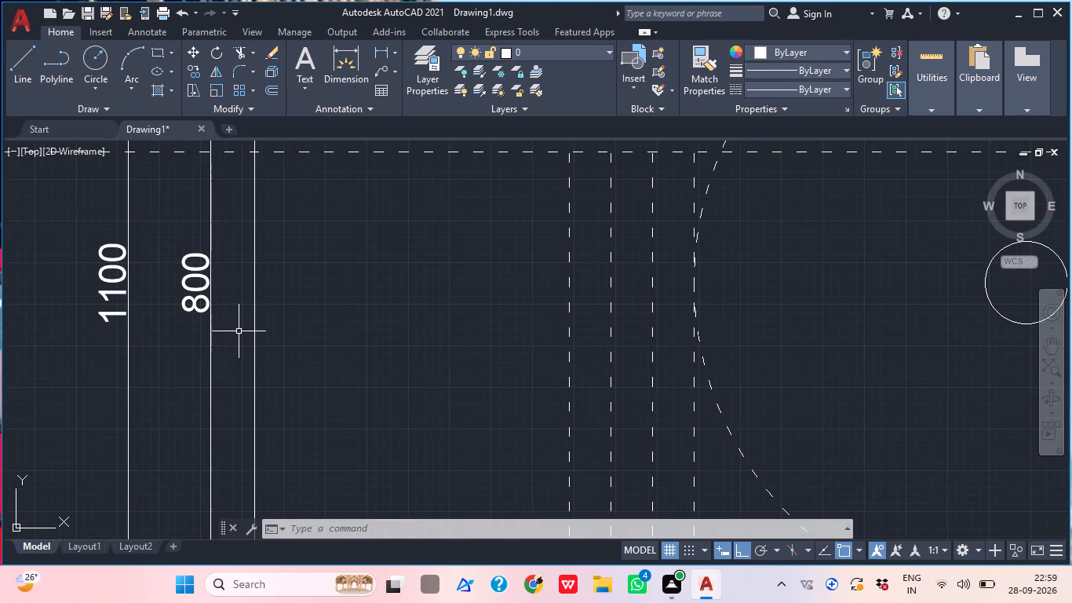
# Examine the shortened 800 dimension and the section line's end markers against the whole footing plan.
pyautogui.scroll(-3, 239, 331)
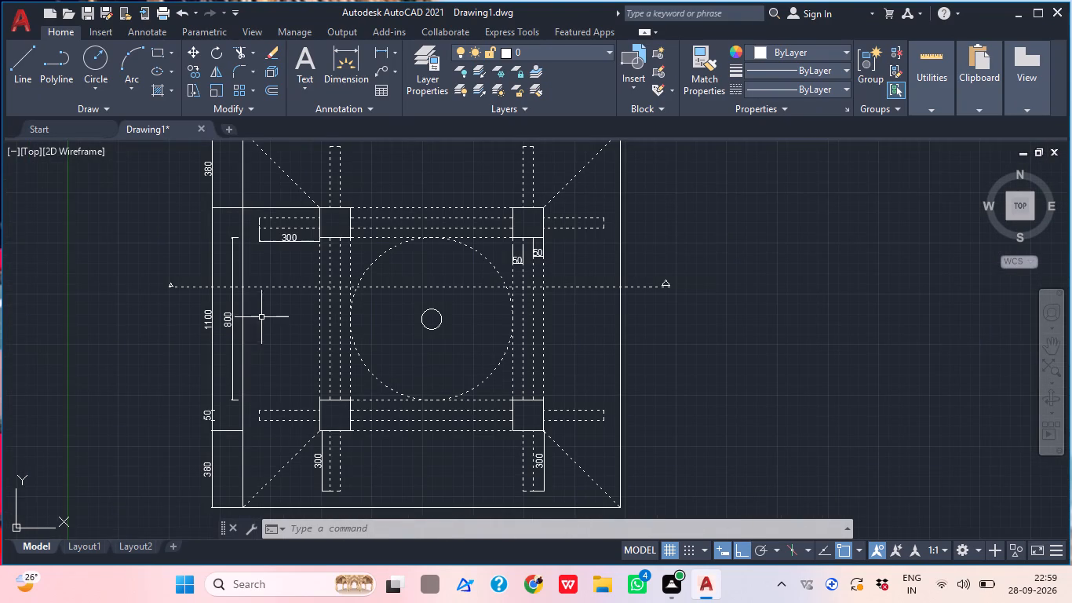
pyautogui.moveTo(211, 346); pyautogui.dragTo(202, 347, button='middle')
pyautogui.scroll(2, 224, 396)
pyautogui.moveTo(222, 404); pyautogui.dragTo(199, 451, button='middle')
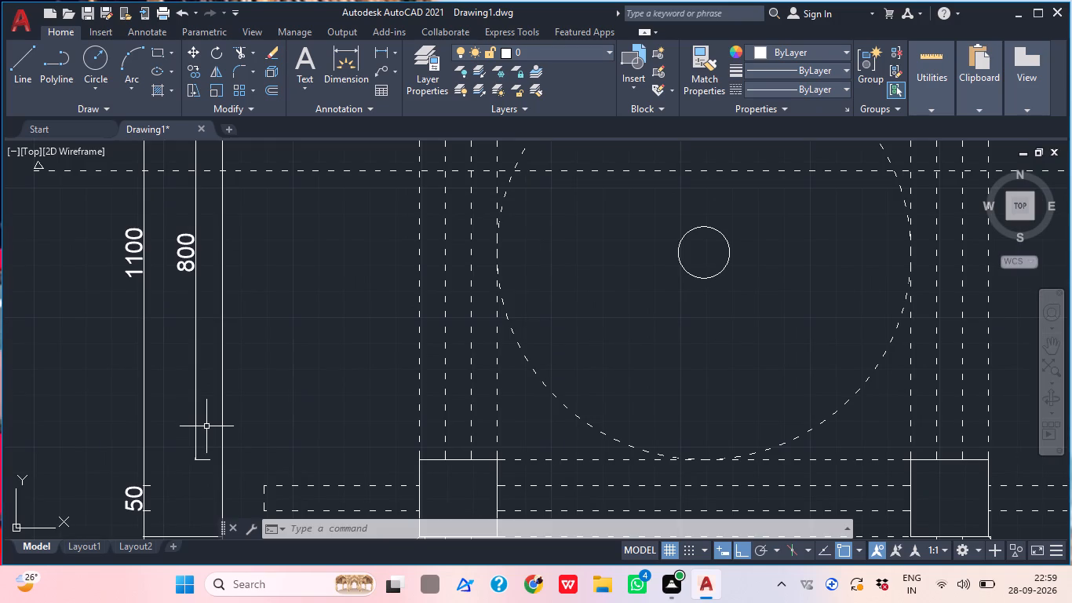
pyautogui.scroll(-2, 213, 415)
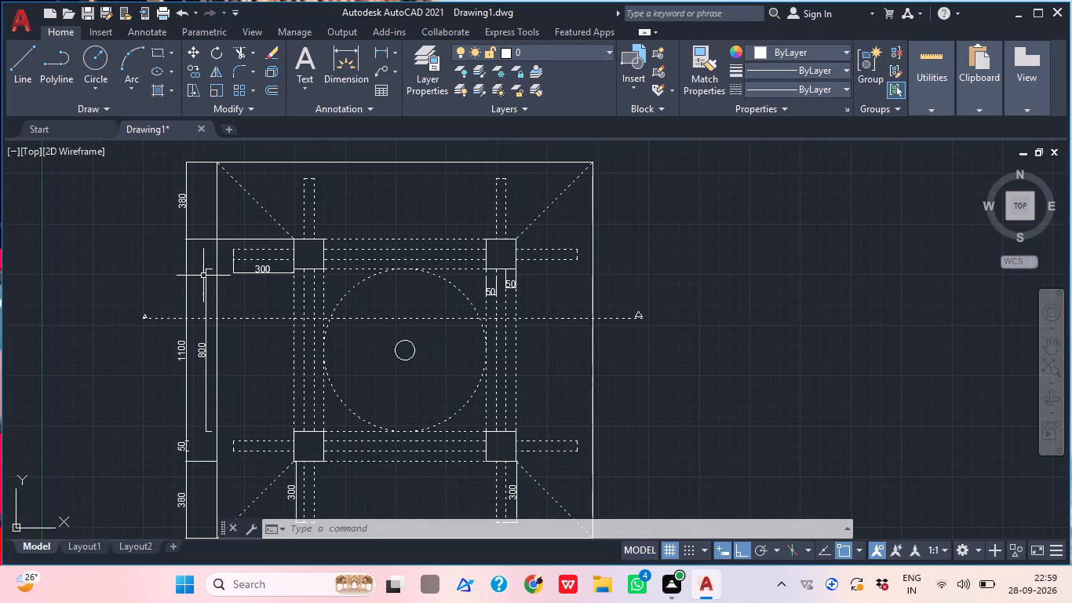
pyautogui.scroll(2, 210, 269)
pyautogui.scroll(-1, 294, 353)
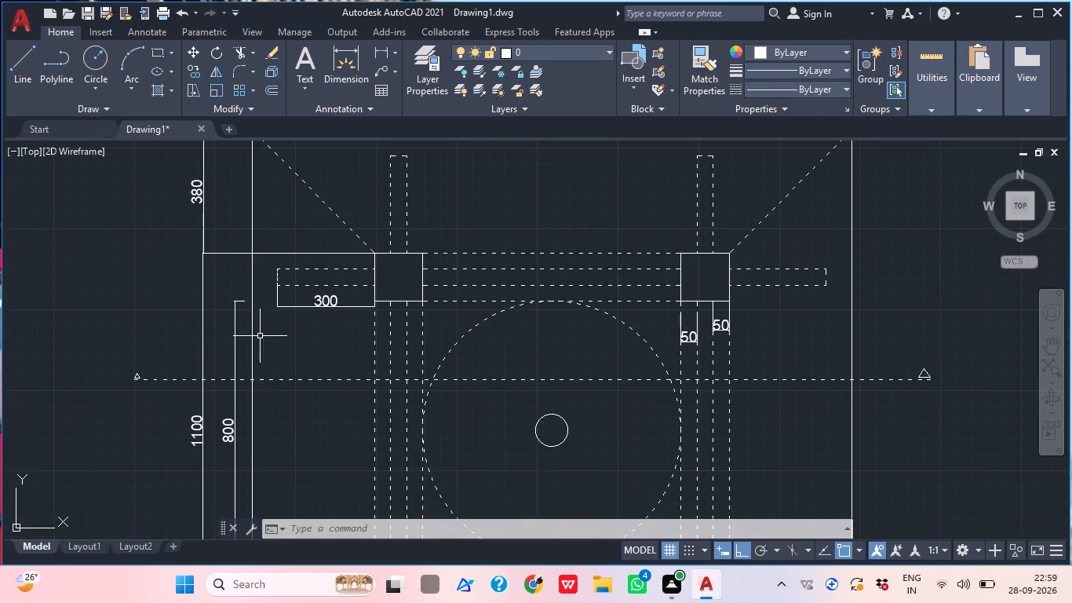
pyautogui.moveTo(330, 353); pyautogui.dragTo(213, 300, button='middle')
pyautogui.scroll(-2, 239, 273)
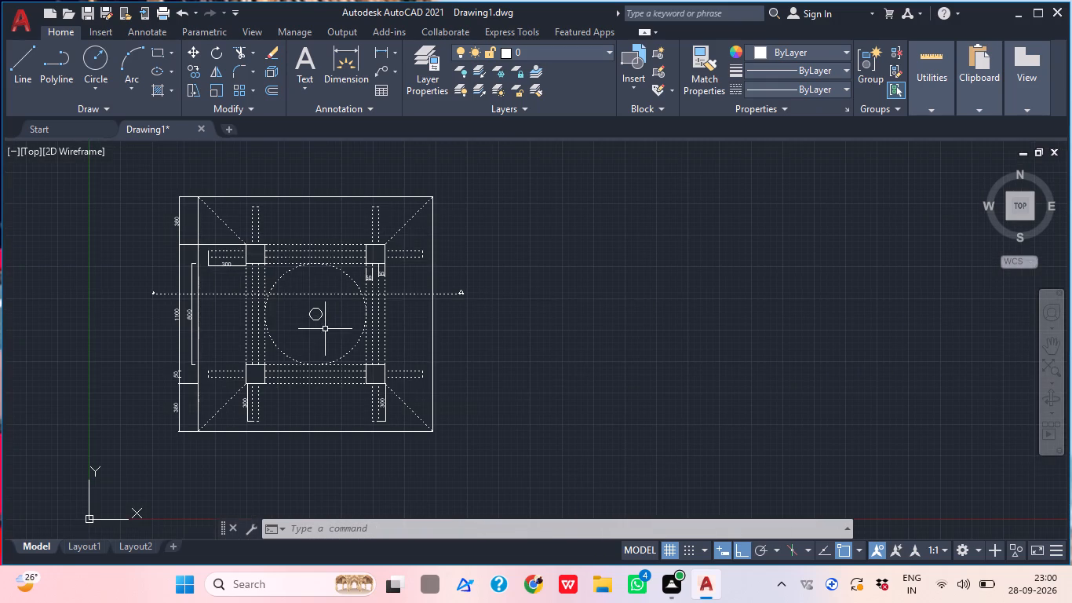
pyautogui.scroll(3, 338, 323)
pyautogui.scroll(-3, 318, 296)
pyautogui.moveTo(318, 313); pyautogui.dragTo(251, 312, button='middle')
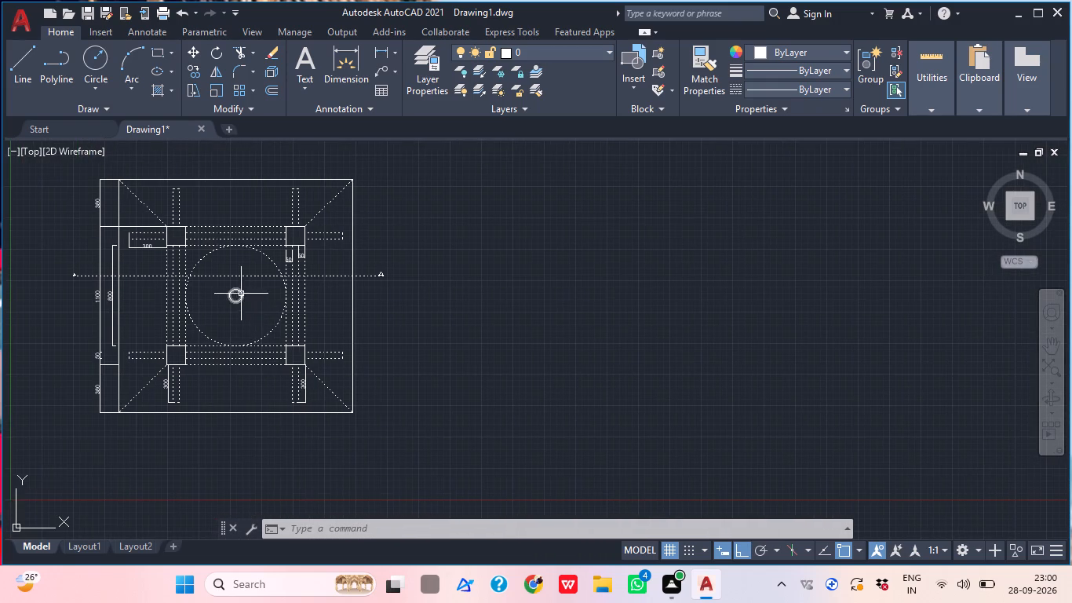
pyautogui.scroll(2, 262, 277)
pyautogui.moveTo(334, 247); pyautogui.dragTo(315, 280, button='middle')
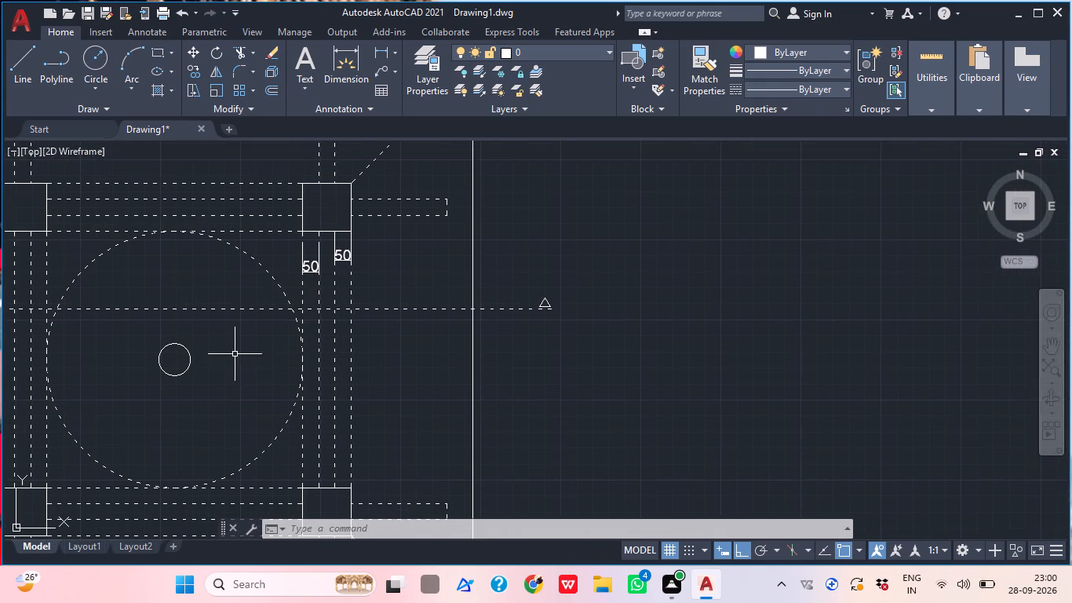
pyautogui.scroll(-2, 235, 354)
pyautogui.moveTo(198, 398); pyautogui.dragTo(195, 378, button='middle')
pyautogui.moveTo(194, 426); pyautogui.dragTo(195, 416, button='middle')
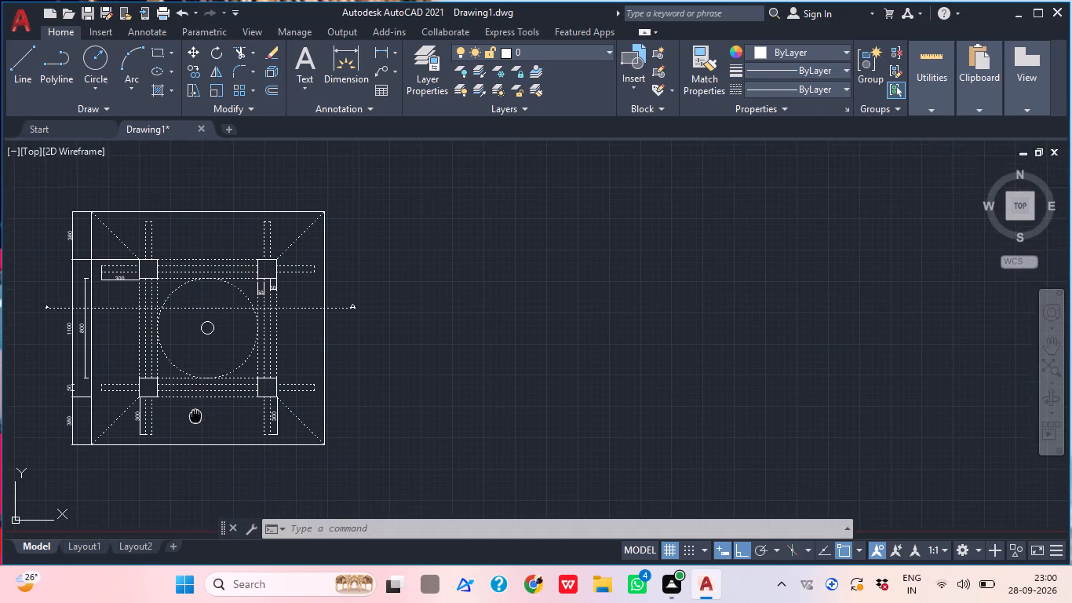
pyautogui.moveTo(195, 416); pyautogui.dragTo(209, 393, button='middle')
pyautogui.scroll(1, 65, 294)
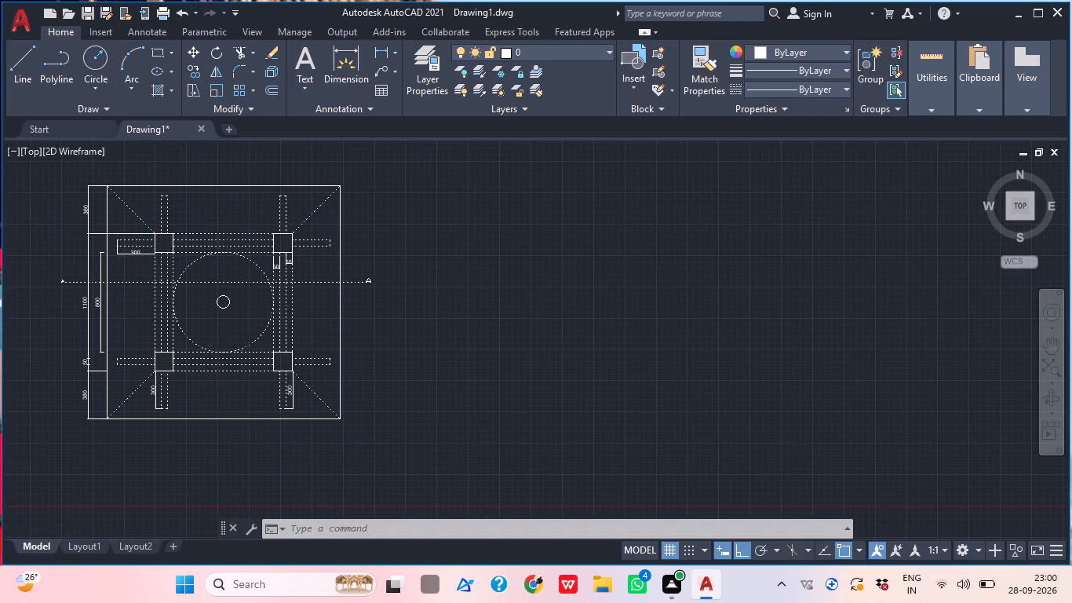
pyautogui.moveTo(239, 306); pyautogui.dragTo(205, 335, button='middle')
pyautogui.scroll(-1, 236, 326)
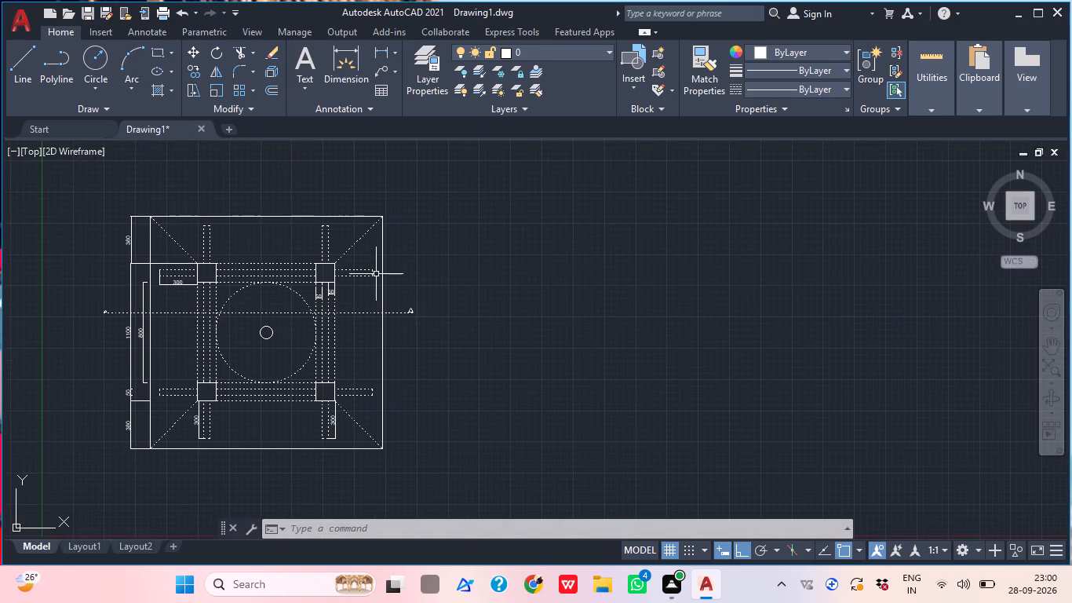
pyautogui.moveTo(374, 338); pyautogui.dragTo(374, 338, button='middle')
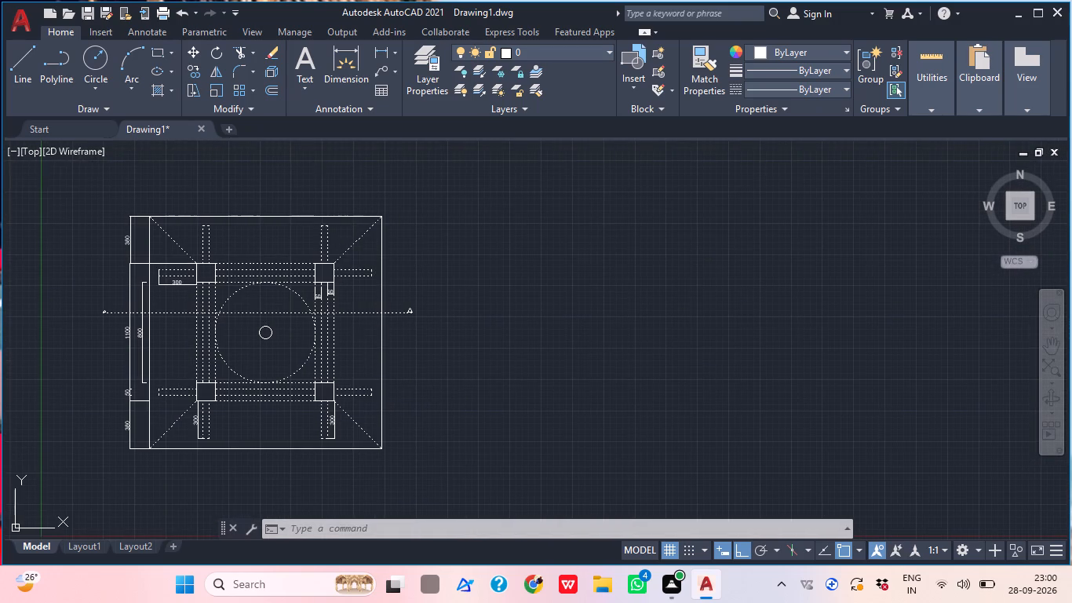
pyautogui.moveTo(374, 338); pyautogui.dragTo(337, 338, button='middle')
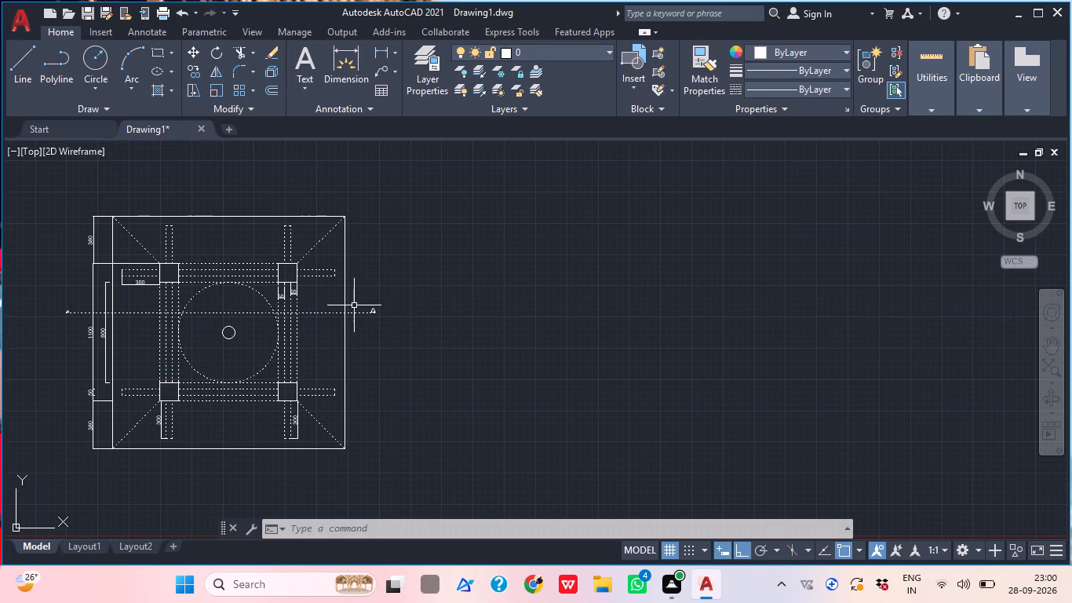
# Place a horizontal single-line text X, about 23 high, above the triangle at the section line's right end.
pyautogui.scroll(2, 320, 320)
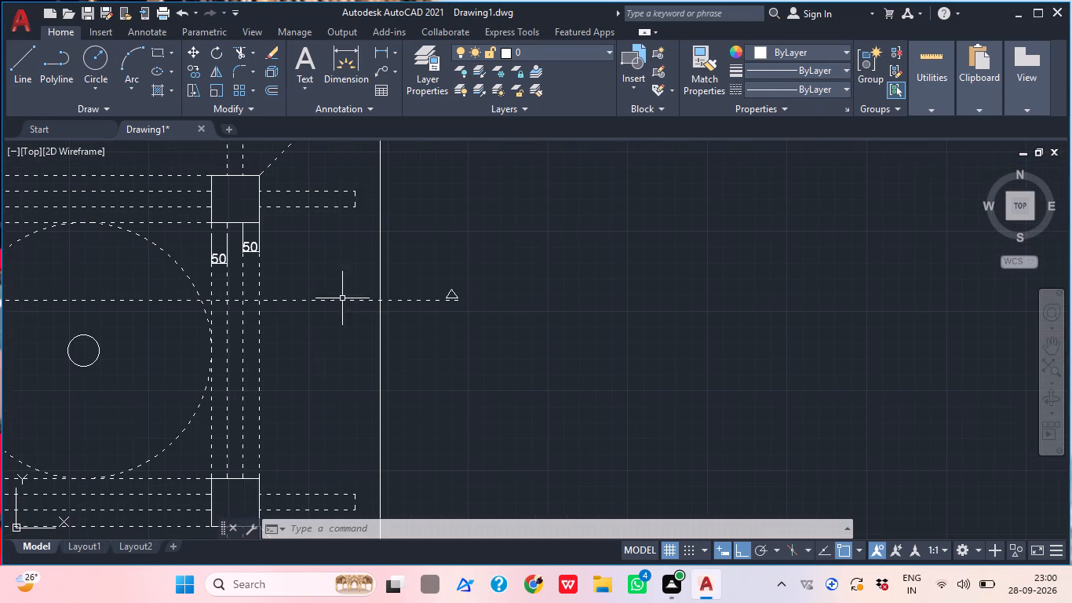
pyautogui.moveTo(383, 290); pyautogui.dragTo(362, 306, button='middle')
pyautogui.write('text')
pyautogui.press('space')
pyautogui.scroll(4, 415, 296)
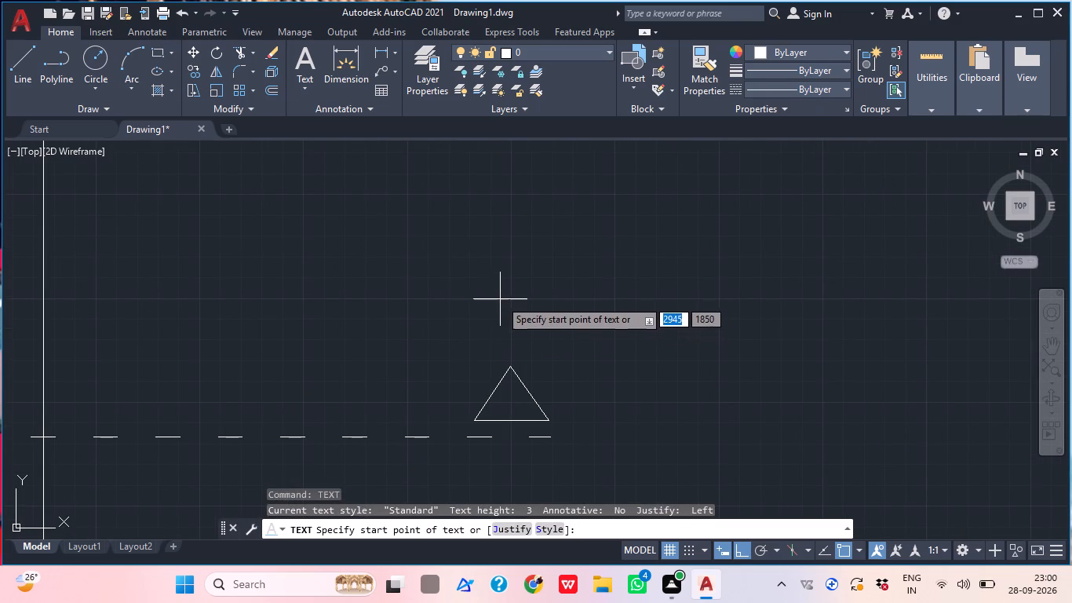
pyautogui.click(488, 298)
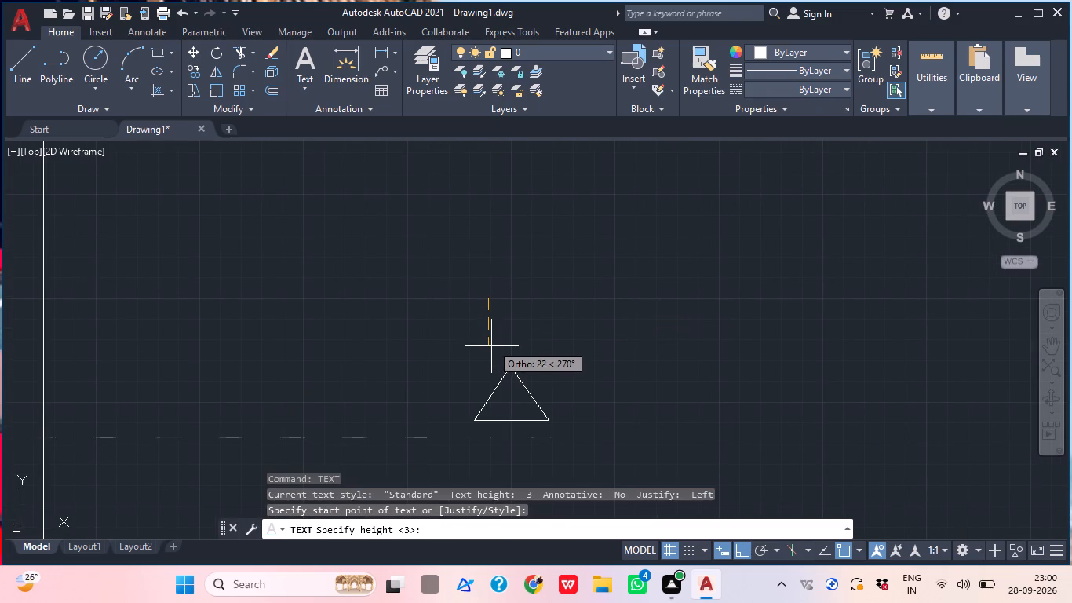
pyautogui.click(491, 349)
pyautogui.click(522, 309)
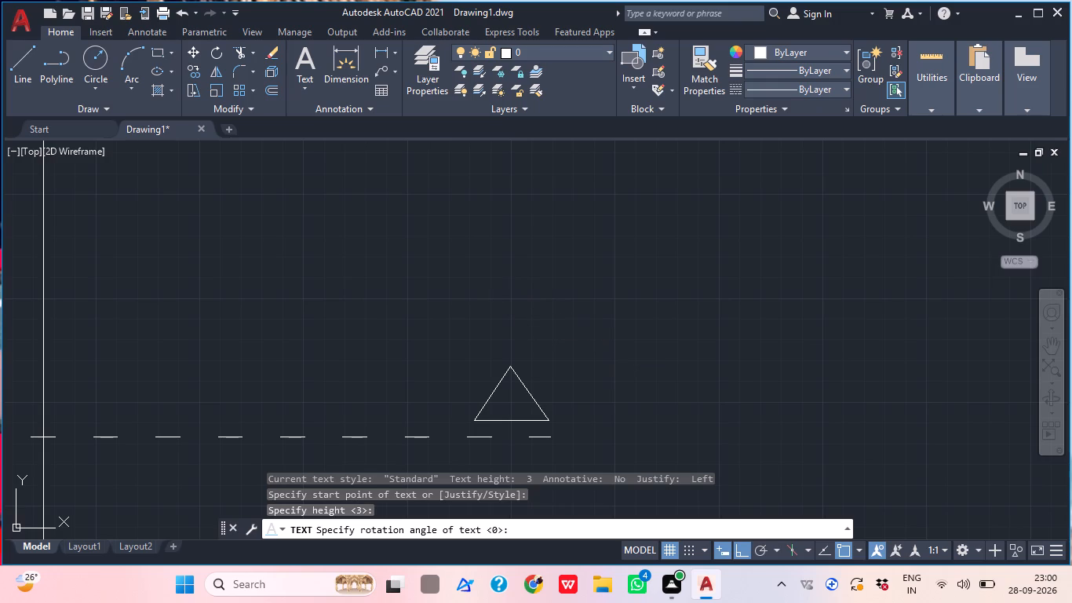
pyautogui.press('x')
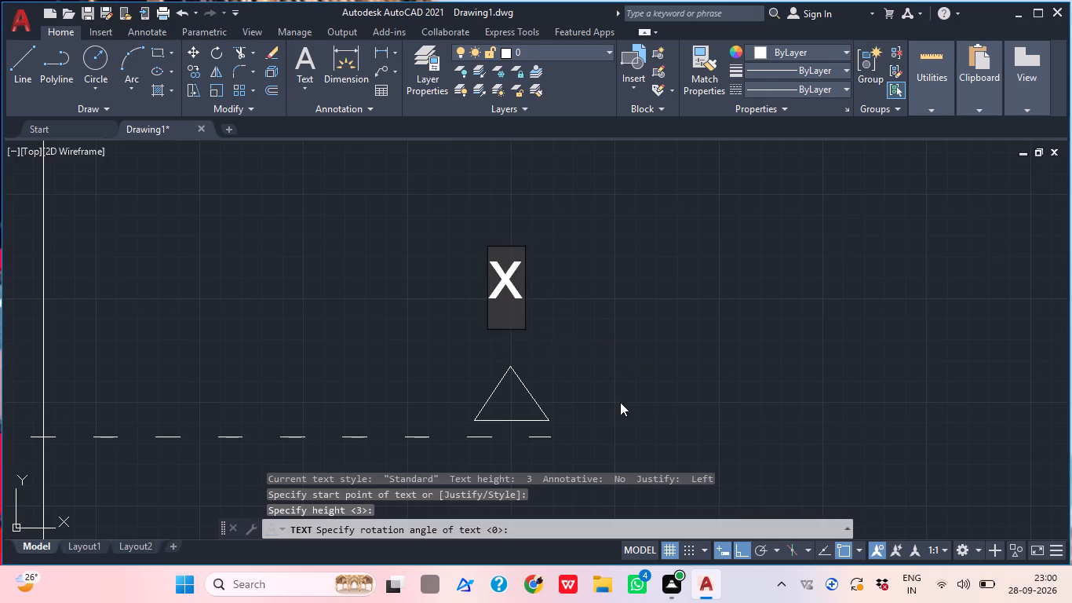
pyautogui.click(556, 341)
pyautogui.press('Escape')
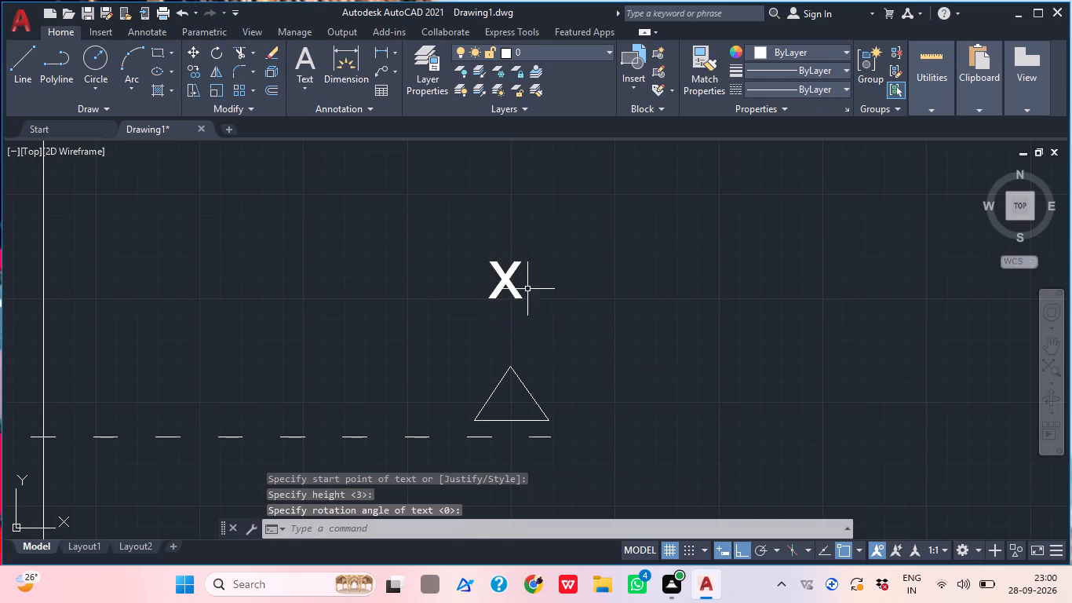
# Move the X label straight down to sit just above the apex of the section line's right triangle.
pyautogui.click(505, 288)
pyautogui.write('m')
pyautogui.press('space')
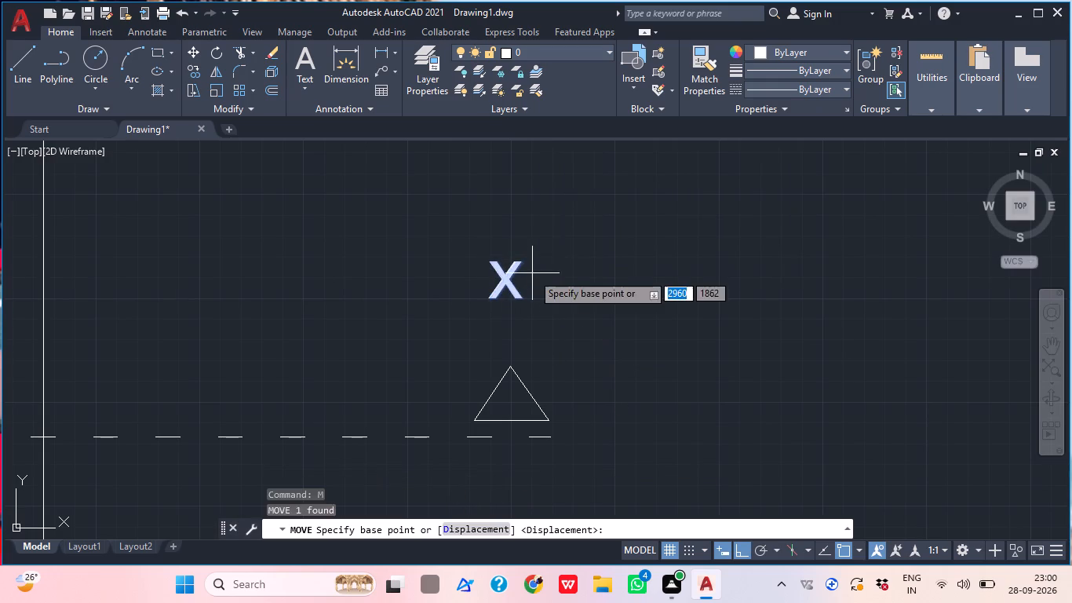
pyautogui.click(511, 294)
pyautogui.click(505, 342)
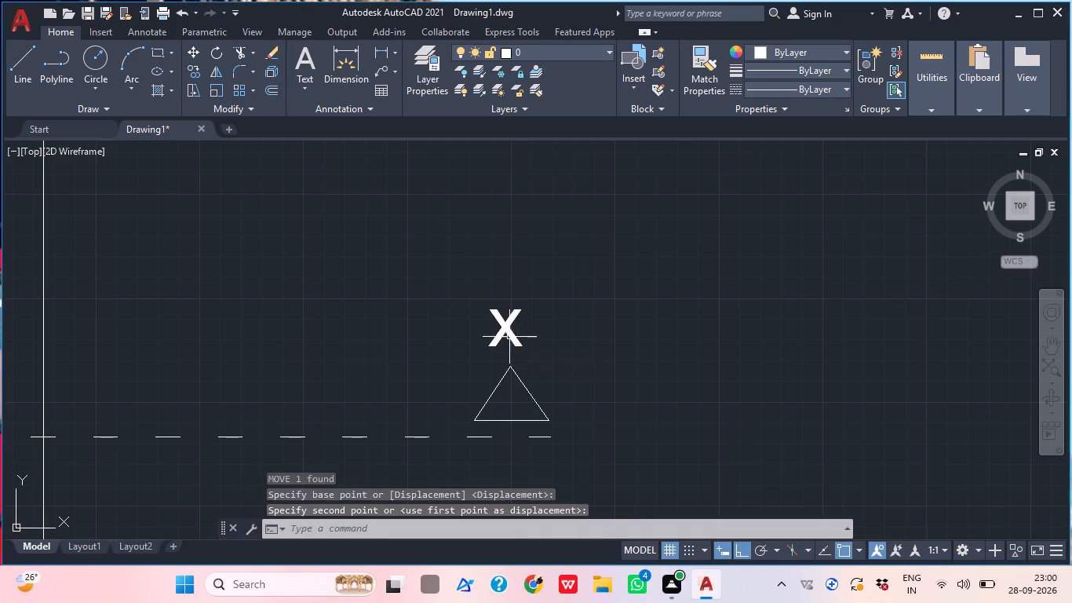
pyautogui.press('Escape')
# Examine the X section label, the two 50 dimensions at the upper-right block and the overall plan layout.
pyautogui.scroll(-6, 558, 307)
pyautogui.moveTo(594, 282); pyautogui.dragTo(509, 323, button='middle')
pyautogui.scroll(2, 489, 321)
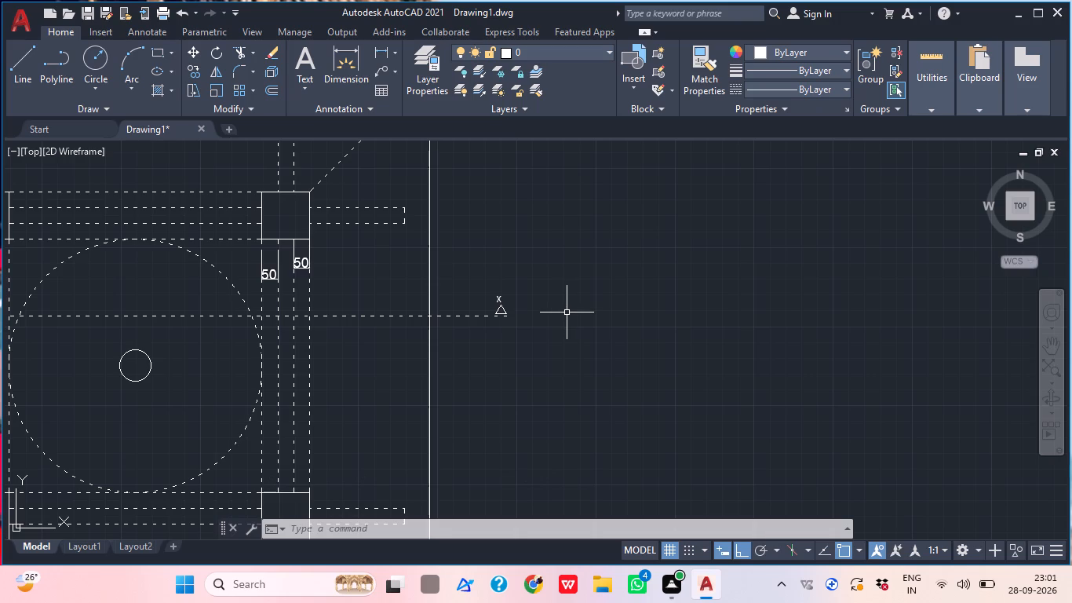
pyautogui.scroll(-1, 256, 345)
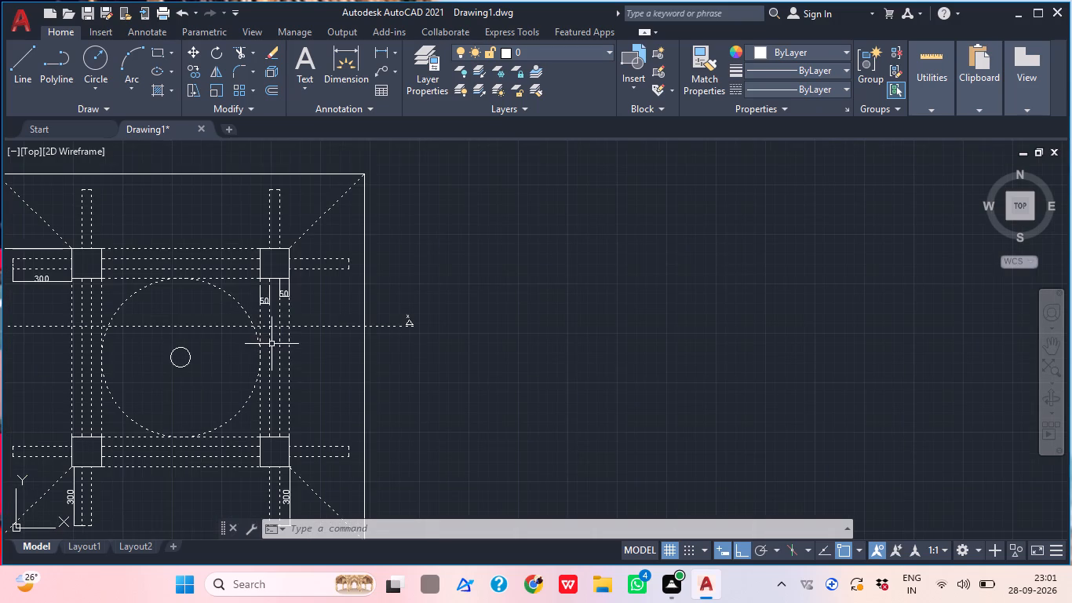
pyautogui.scroll(-1, 272, 344)
pyautogui.scroll(1, 226, 322)
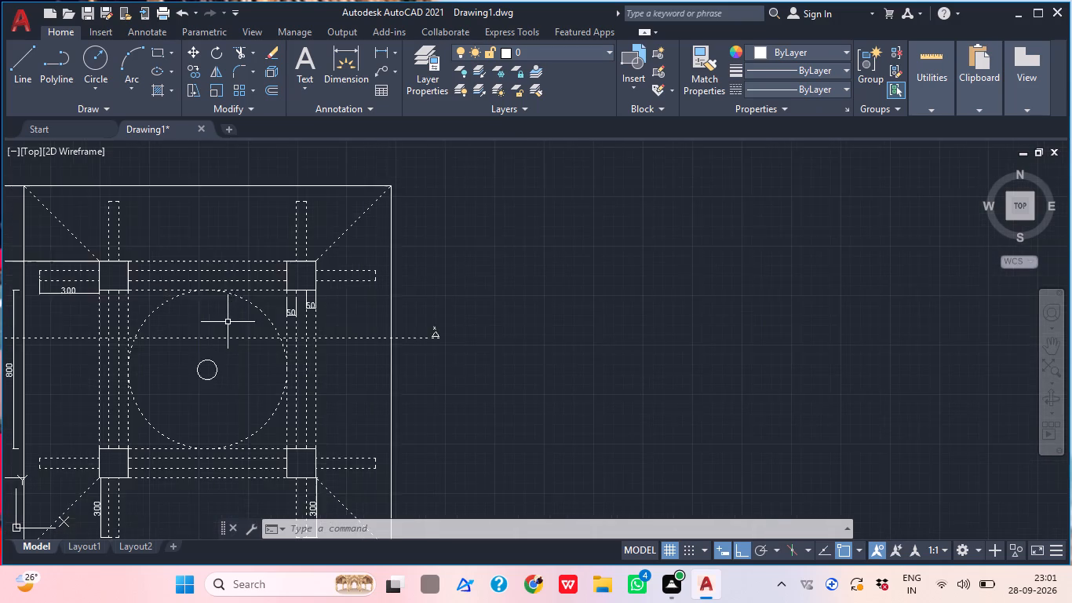
pyautogui.moveTo(235, 328); pyautogui.dragTo(233, 369, button='middle')
pyautogui.scroll(-2, 231, 366)
pyautogui.scroll(2, 231, 366)
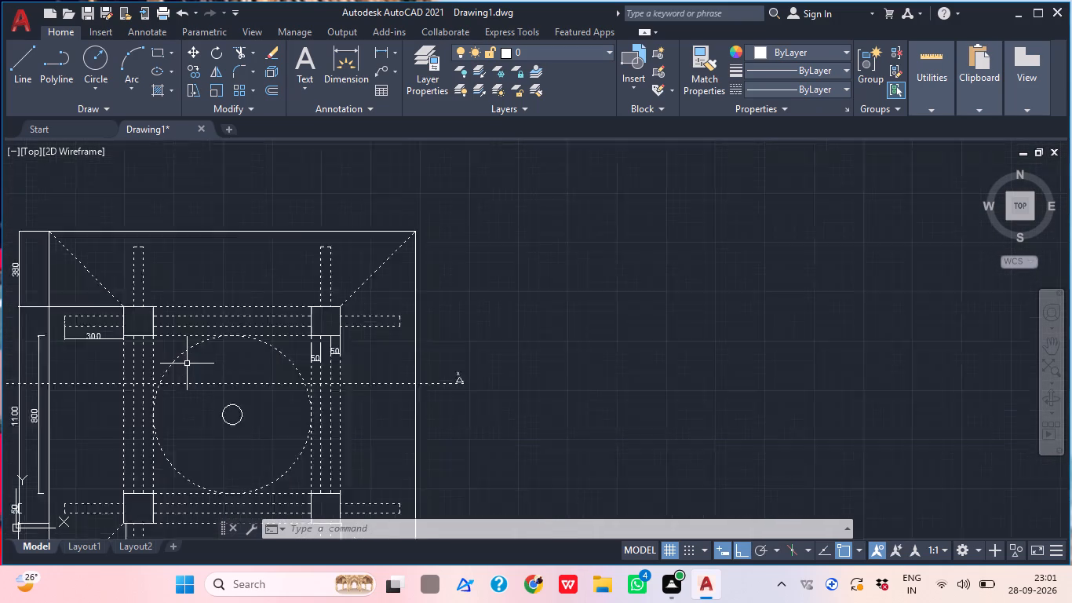
pyautogui.scroll(1, 187, 364)
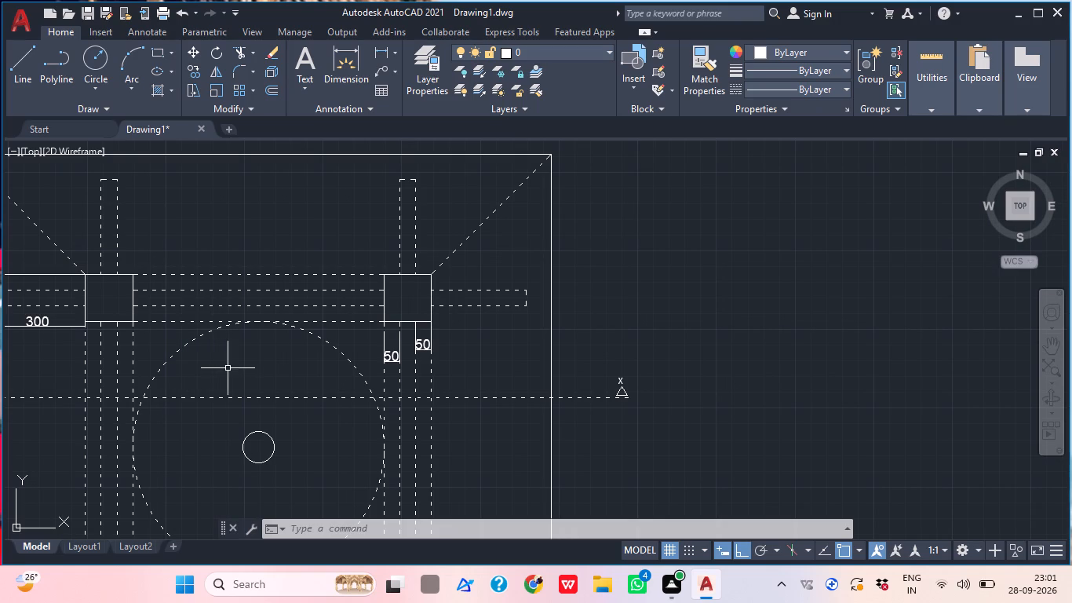
pyautogui.moveTo(282, 393); pyautogui.dragTo(259, 394, button='middle')
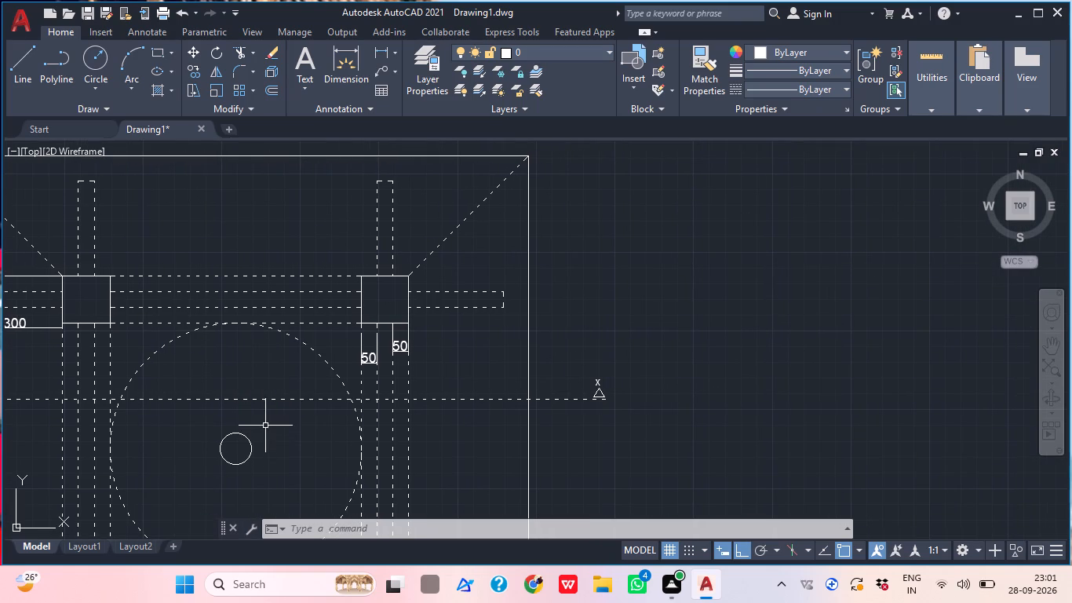
pyautogui.scroll(-1, 273, 429)
pyautogui.moveTo(318, 422); pyautogui.dragTo(325, 388, button='middle')
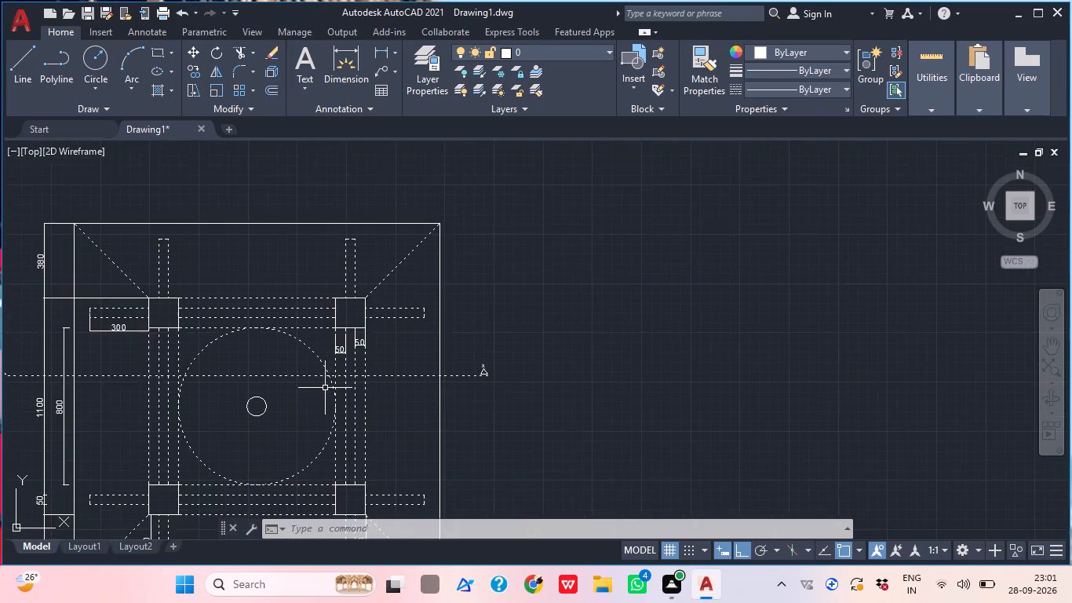
pyautogui.scroll(2, 325, 388)
pyautogui.scroll(-2, 325, 388)
pyautogui.scroll(2, 369, 345)
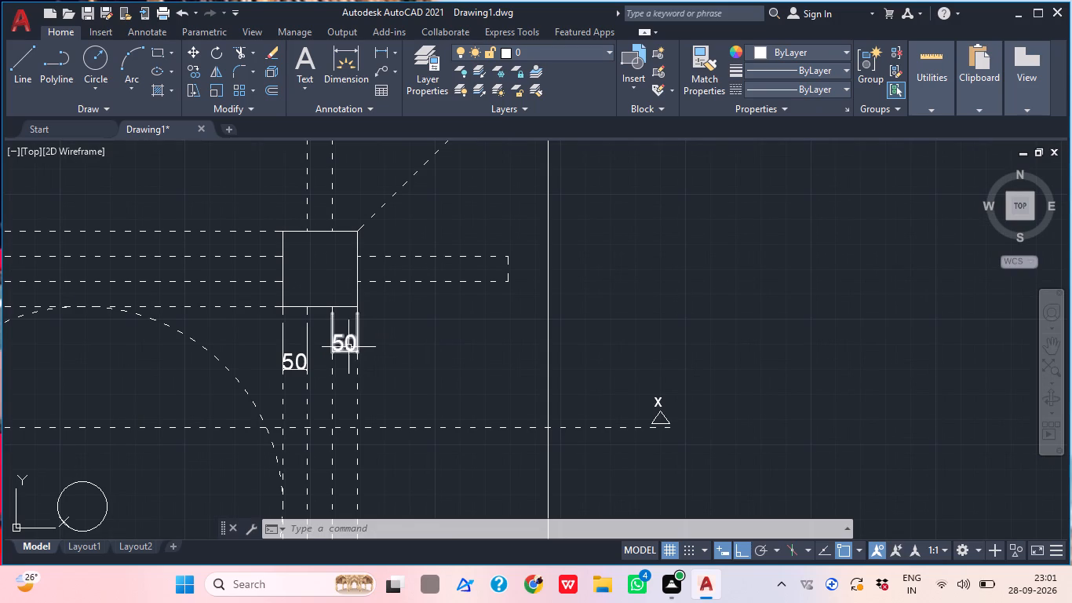
pyautogui.scroll(-3, 380, 345)
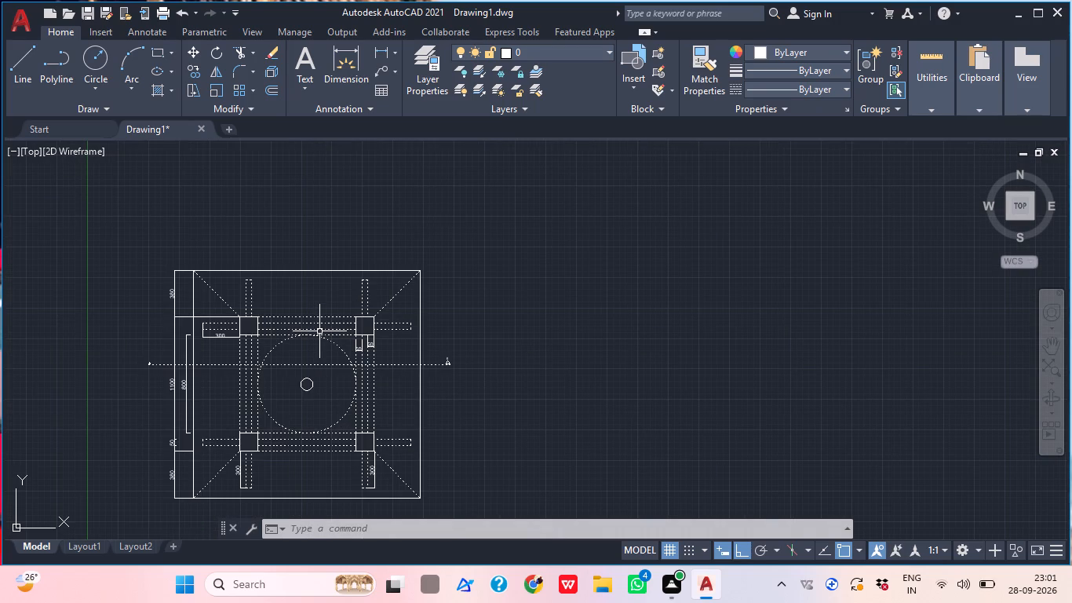
# Stretch the 1100 dimension line horizontally outward, clear of the line of 380 and 50 dimensions left of the footing.
pyautogui.moveTo(239, 362); pyautogui.dragTo(270, 346, button='middle')
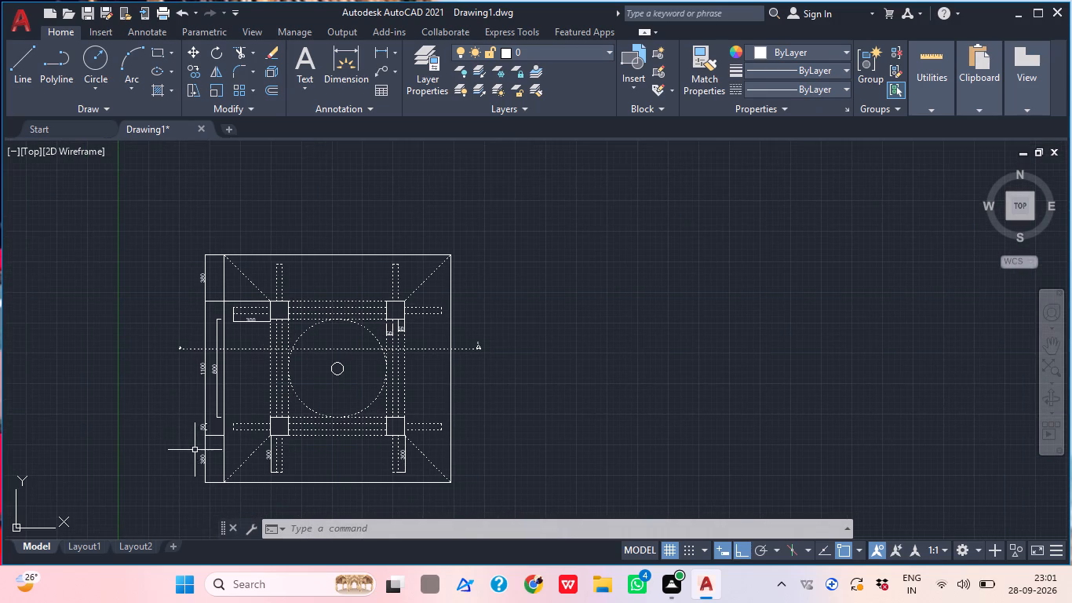
pyautogui.scroll(3, 214, 410)
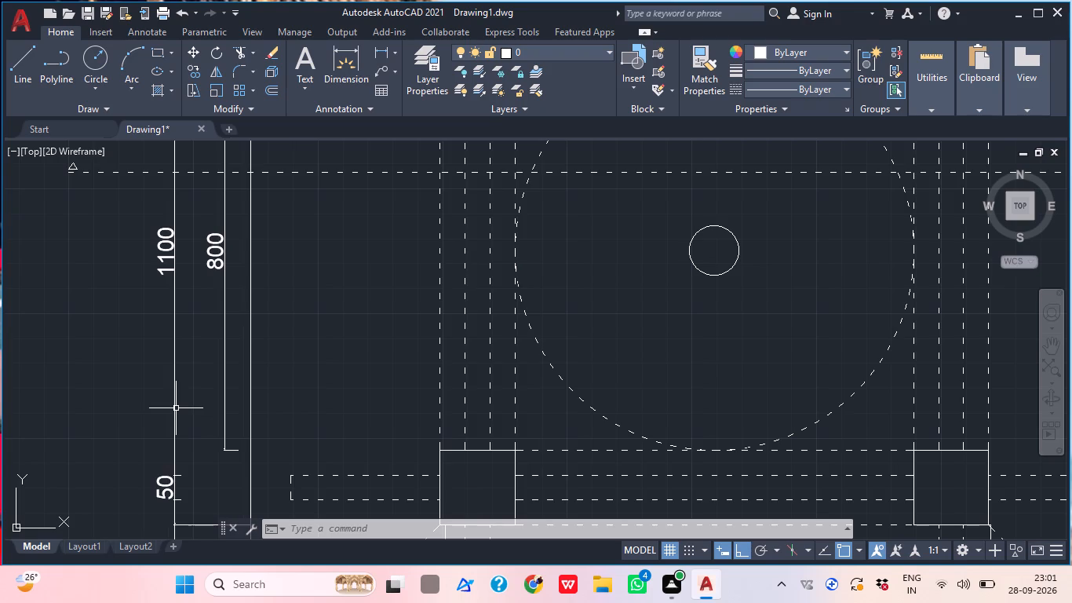
pyautogui.click(176, 408)
pyautogui.scroll(-2, 180, 402)
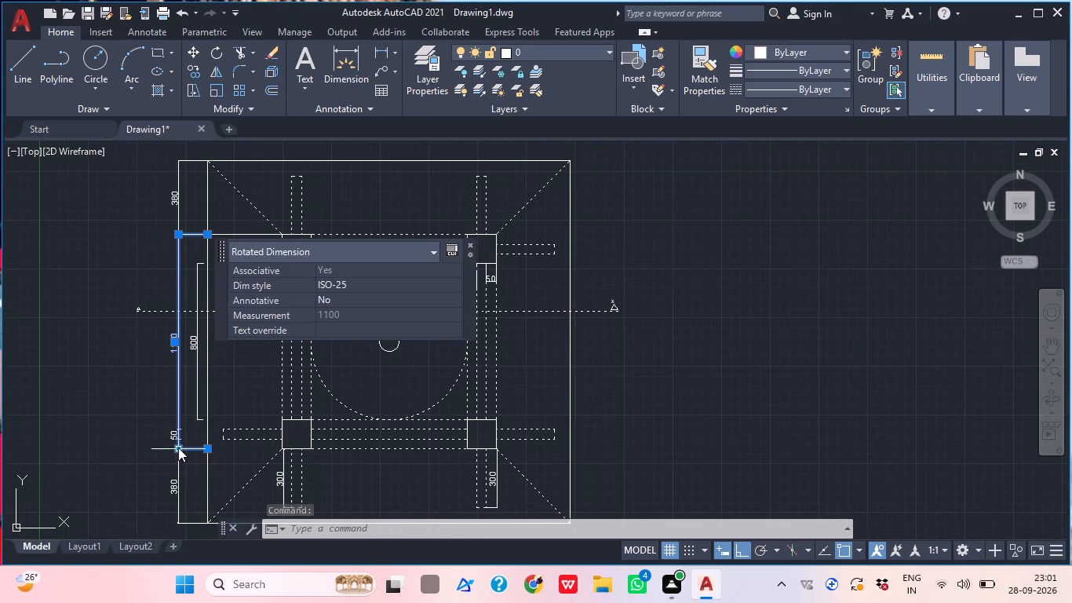
pyautogui.click(178, 448)
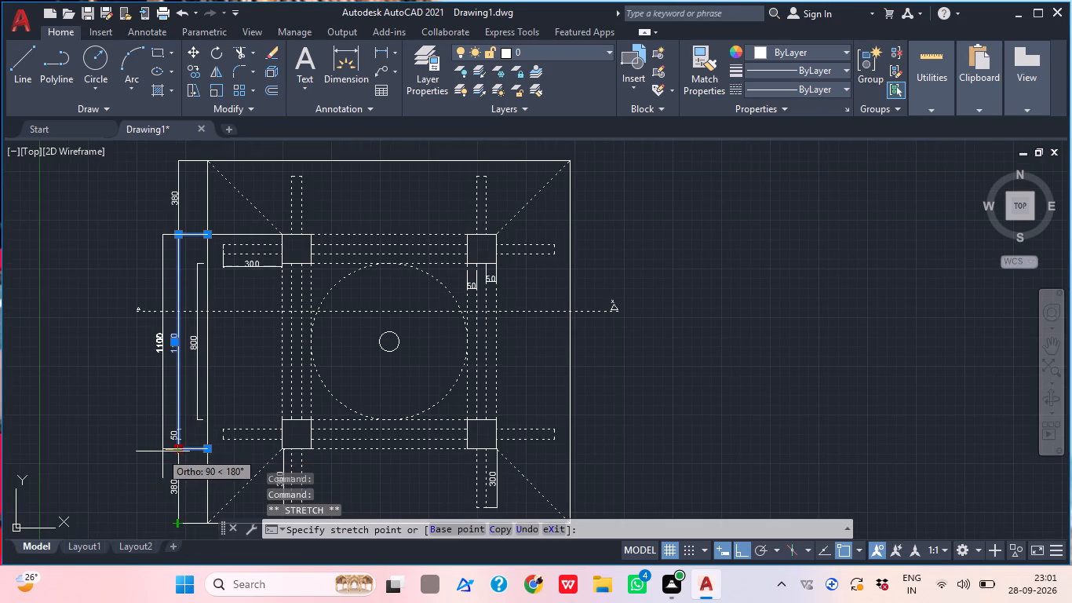
pyautogui.click(149, 448)
pyautogui.scroll(-3, 185, 415)
pyautogui.scroll(2, 190, 368)
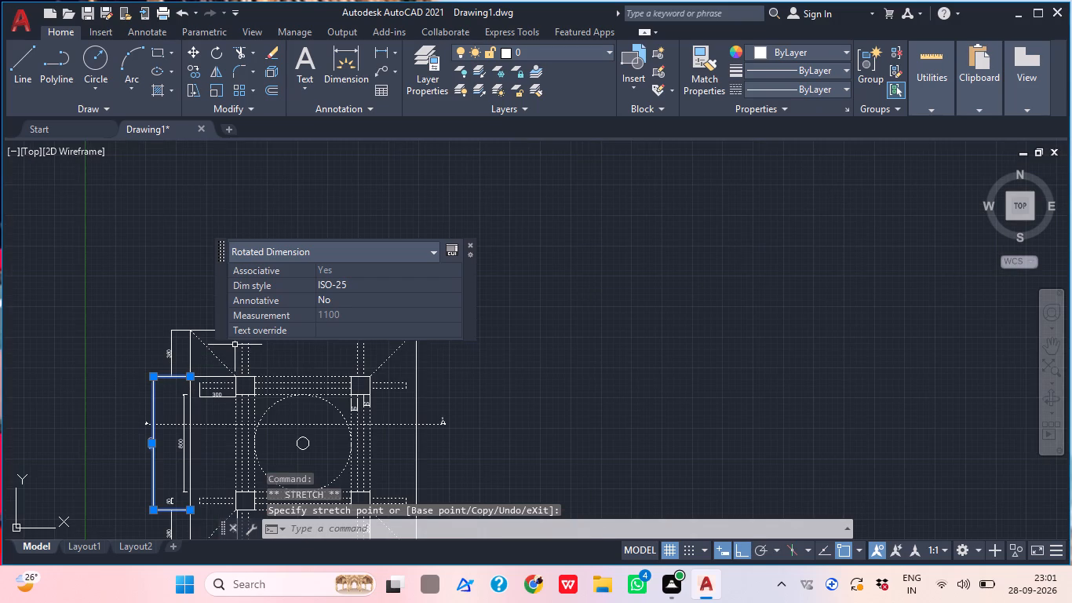
pyautogui.press('Escape')
pyautogui.scroll(2, 193, 458)
pyautogui.moveTo(276, 349); pyautogui.dragTo(286, 331, button='middle')
pyautogui.scroll(-1, 286, 331)
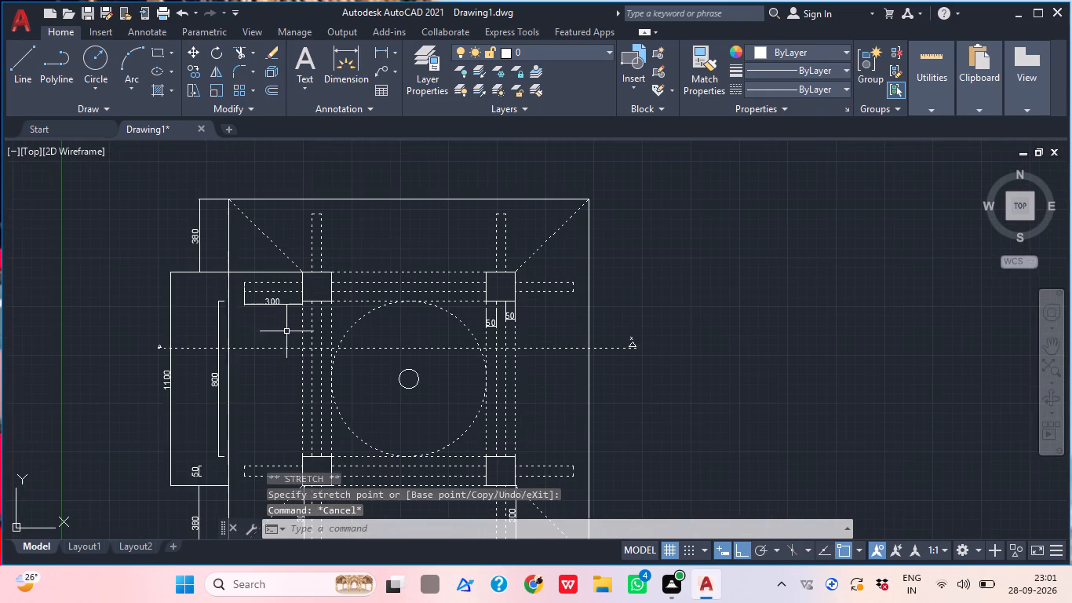
# Stretch the 800 dimension line horizontally outward, farther from the footing's left edge.
pyautogui.scroll(3, 218, 452)
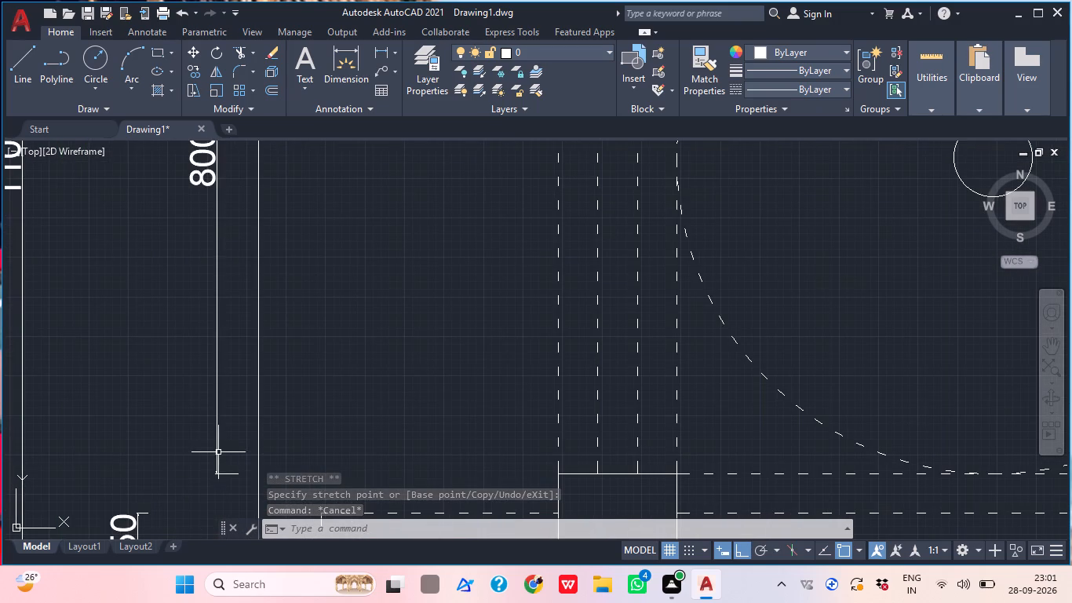
pyautogui.click(217, 451)
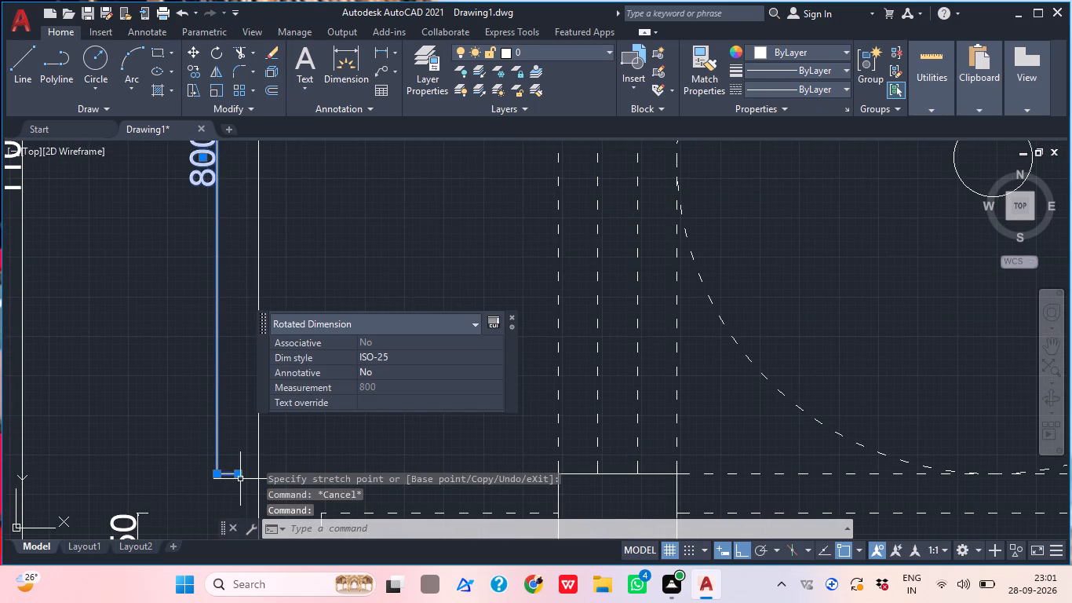
pyautogui.click(238, 472)
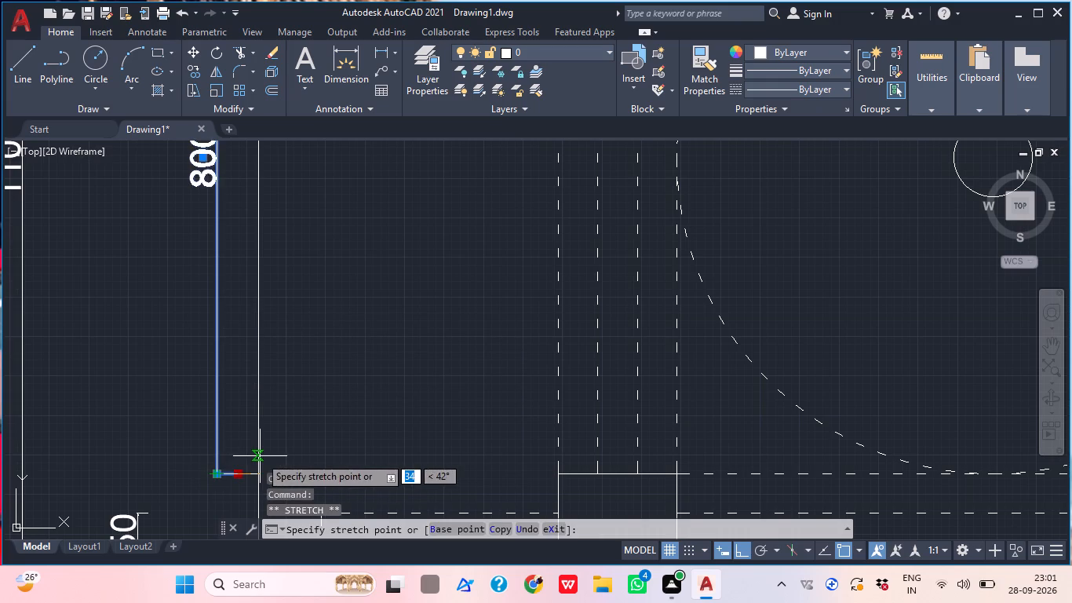
pyautogui.press('Escape')
pyautogui.click(216, 472)
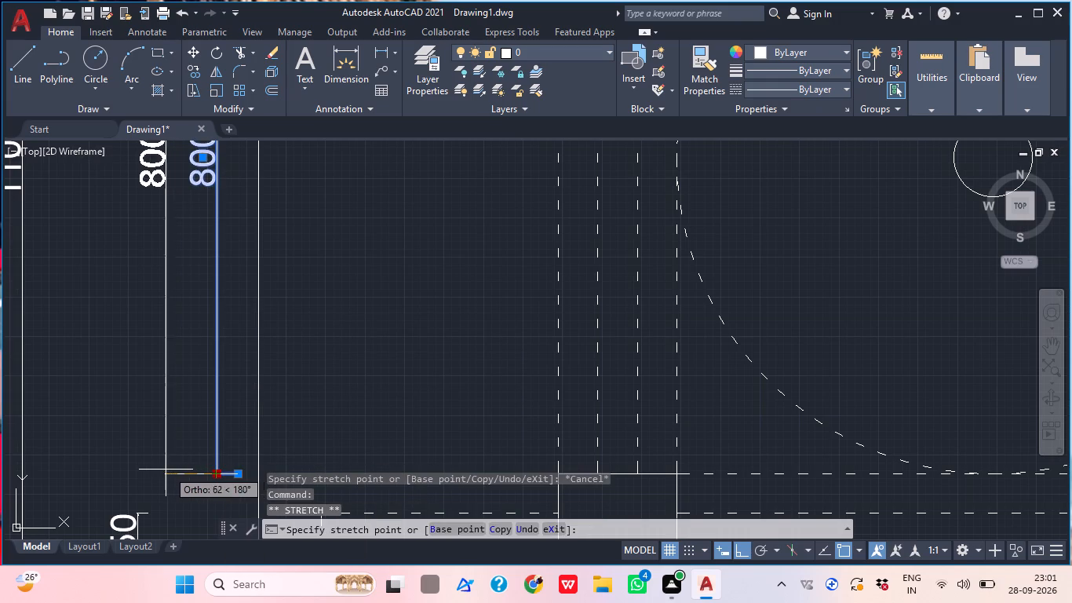
pyautogui.click(152, 471)
pyautogui.scroll(1, 192, 444)
pyautogui.scroll(-4, 192, 444)
pyautogui.moveTo(195, 411); pyautogui.dragTo(211, 448, button='middle')
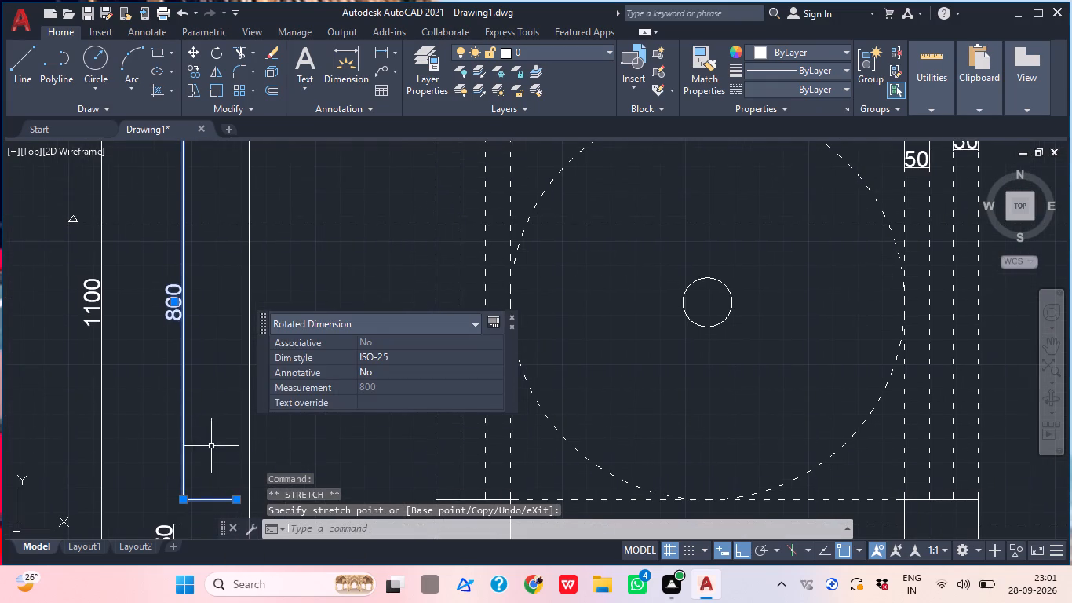
pyautogui.press('Escape')
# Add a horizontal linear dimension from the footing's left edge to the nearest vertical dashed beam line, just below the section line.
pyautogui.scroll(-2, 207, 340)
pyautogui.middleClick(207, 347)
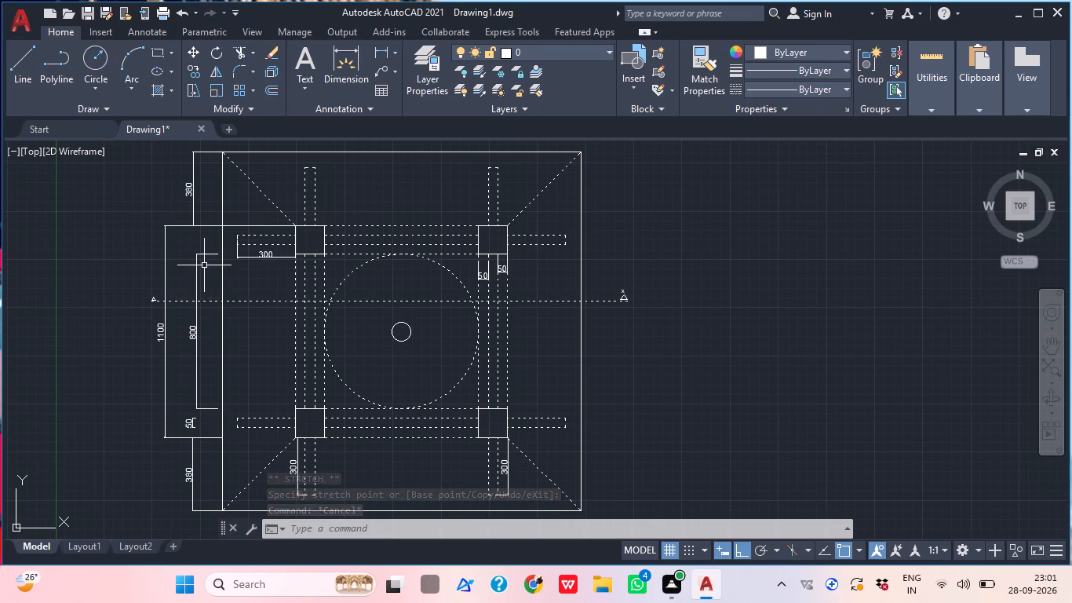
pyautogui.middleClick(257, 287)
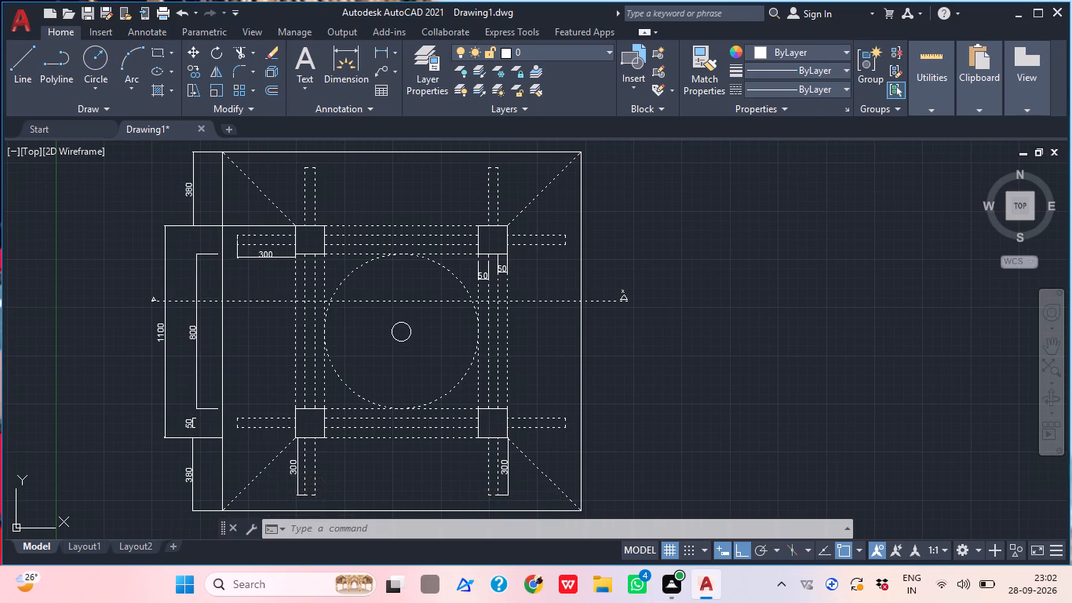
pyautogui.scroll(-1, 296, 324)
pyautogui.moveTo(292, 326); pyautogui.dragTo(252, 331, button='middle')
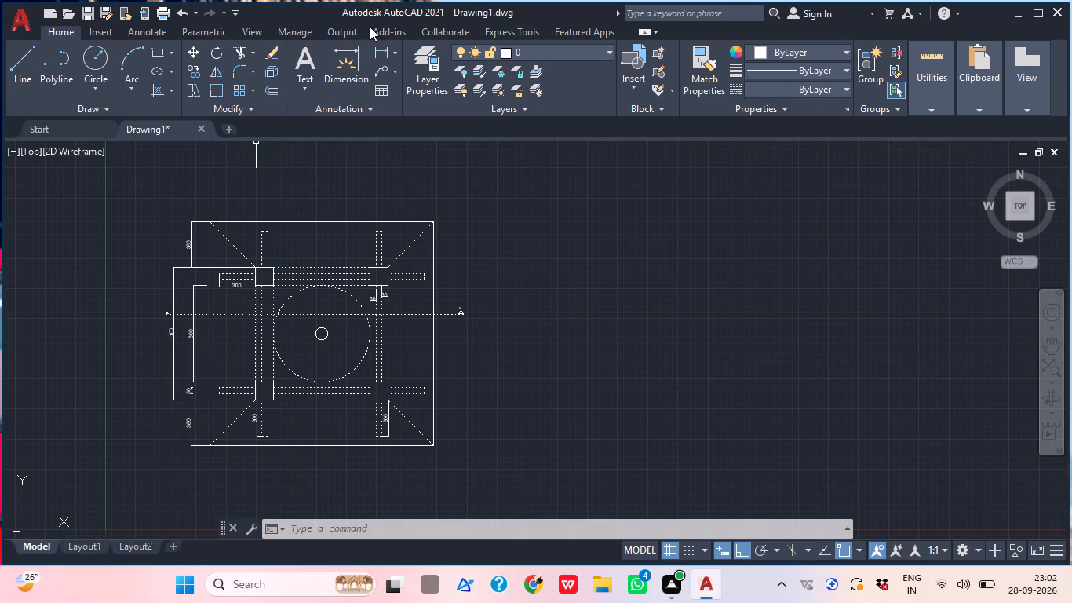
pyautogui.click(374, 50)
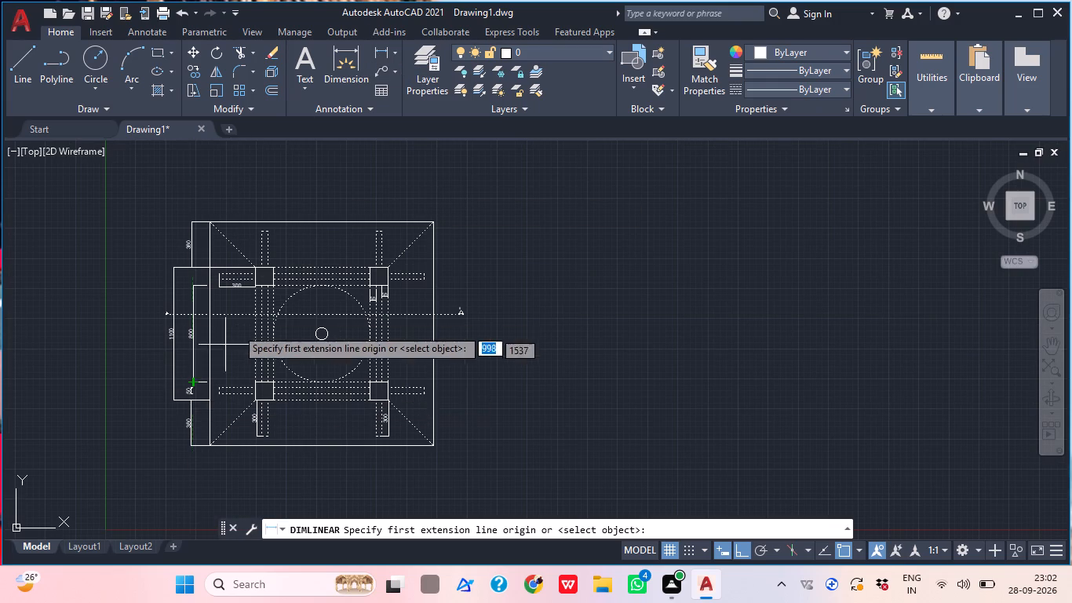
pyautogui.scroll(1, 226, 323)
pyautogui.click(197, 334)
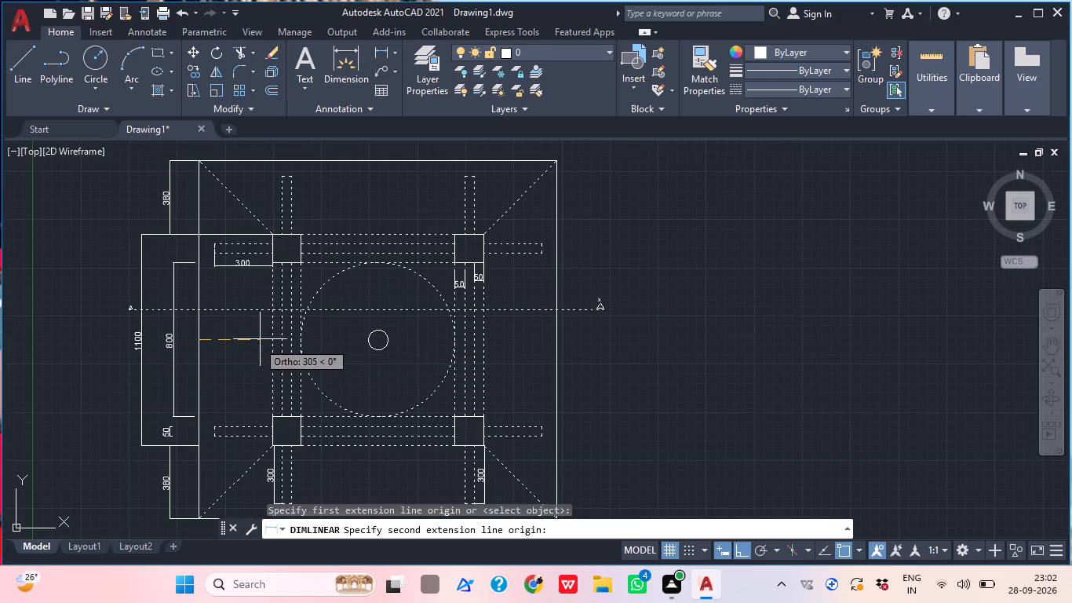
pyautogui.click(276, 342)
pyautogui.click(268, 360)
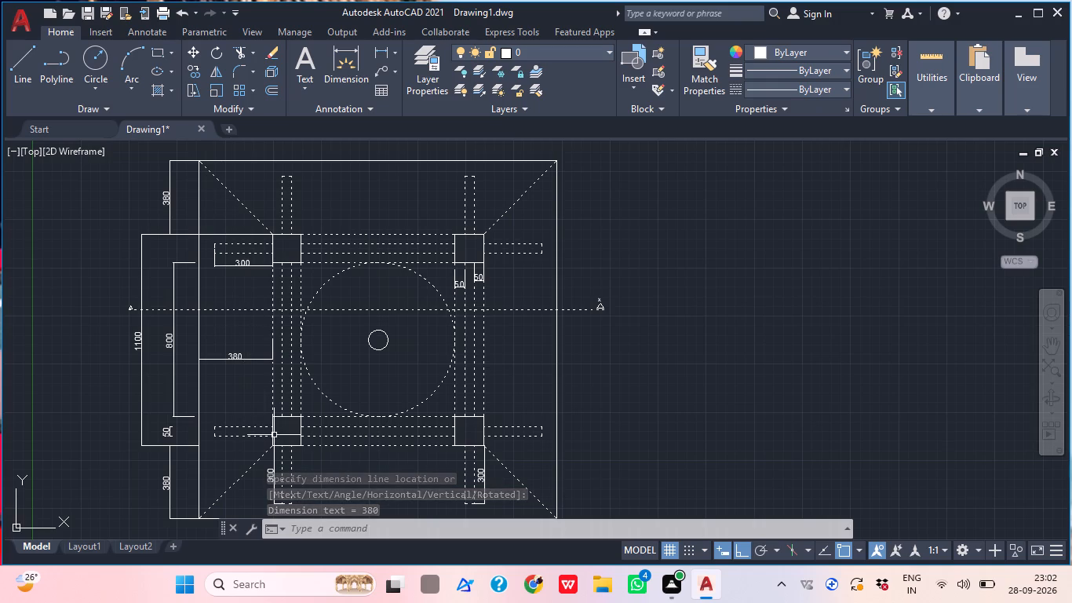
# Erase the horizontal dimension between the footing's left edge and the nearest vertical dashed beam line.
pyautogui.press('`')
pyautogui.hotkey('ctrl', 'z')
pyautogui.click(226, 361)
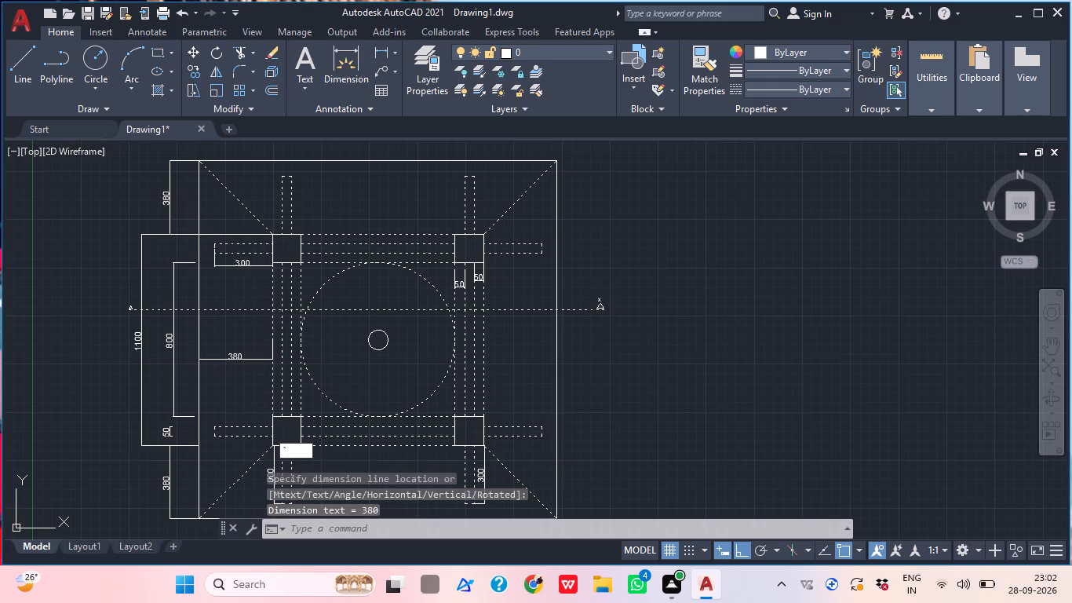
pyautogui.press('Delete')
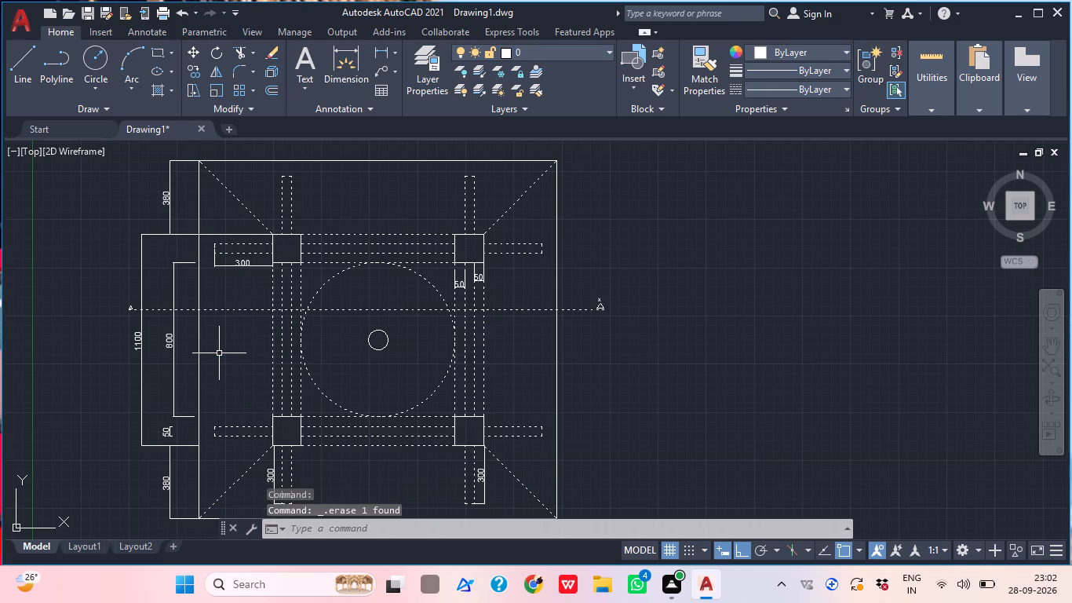
# Stretch the 300 dimension line of the upper-left horizontal stub straight down to below the dashed section line.
pyautogui.scroll(2, 188, 190)
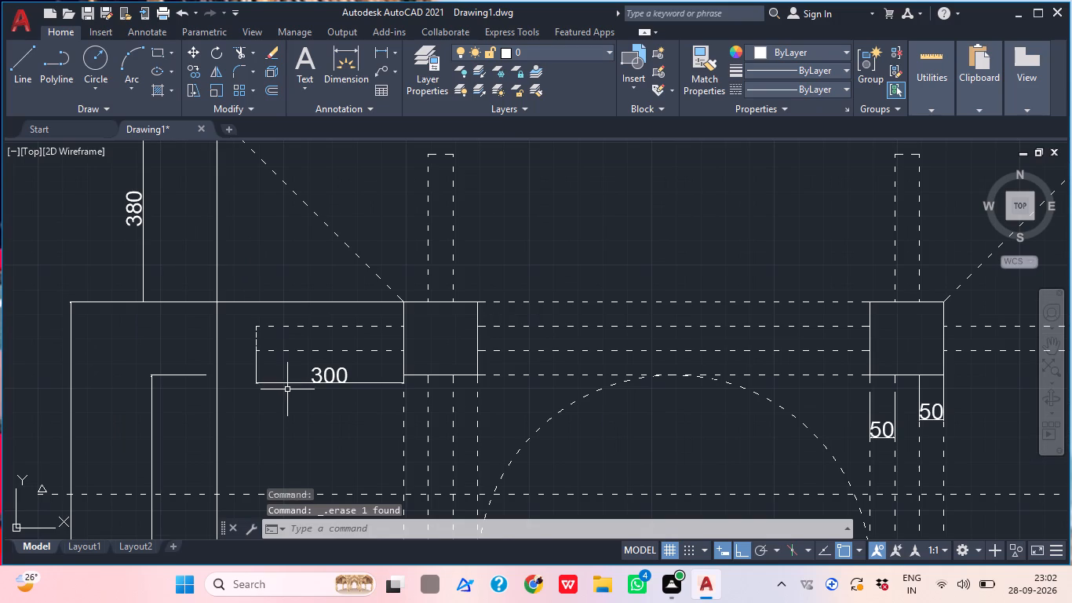
pyautogui.click(287, 383)
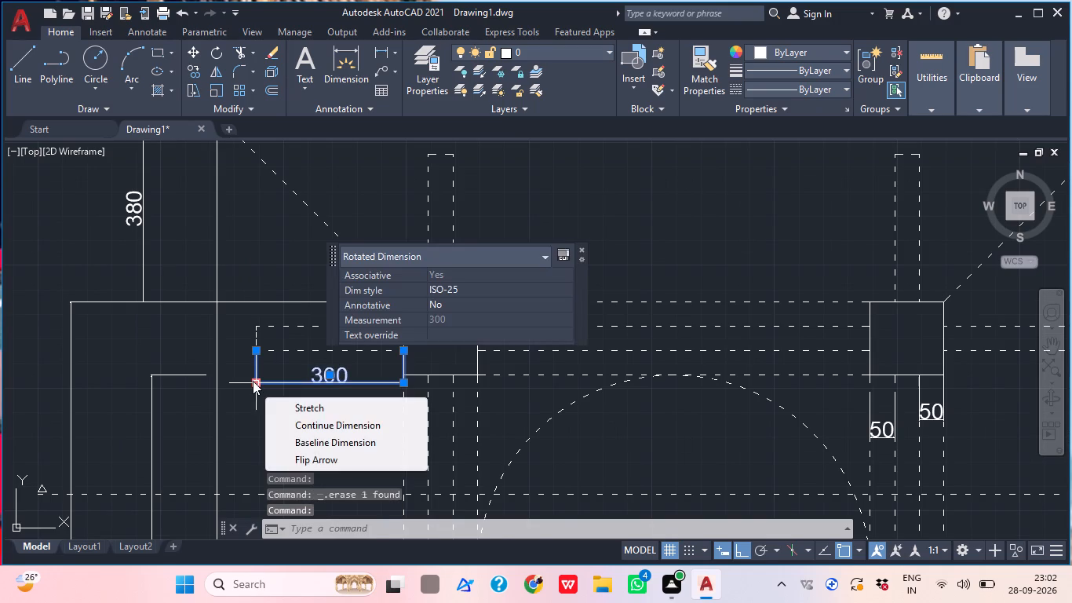
pyautogui.click(253, 381)
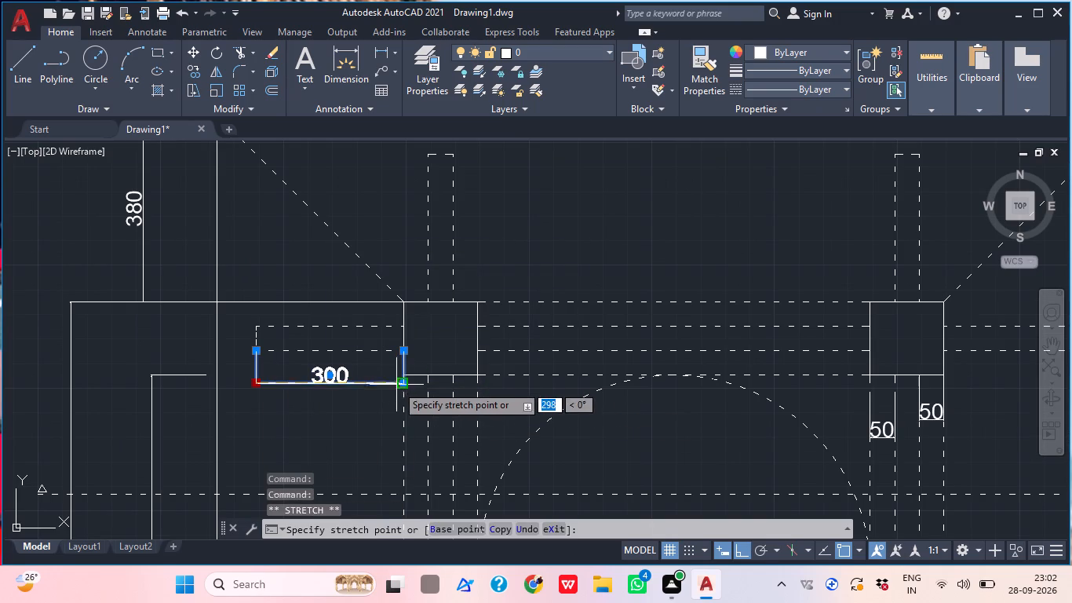
pyautogui.scroll(-3, 337, 404)
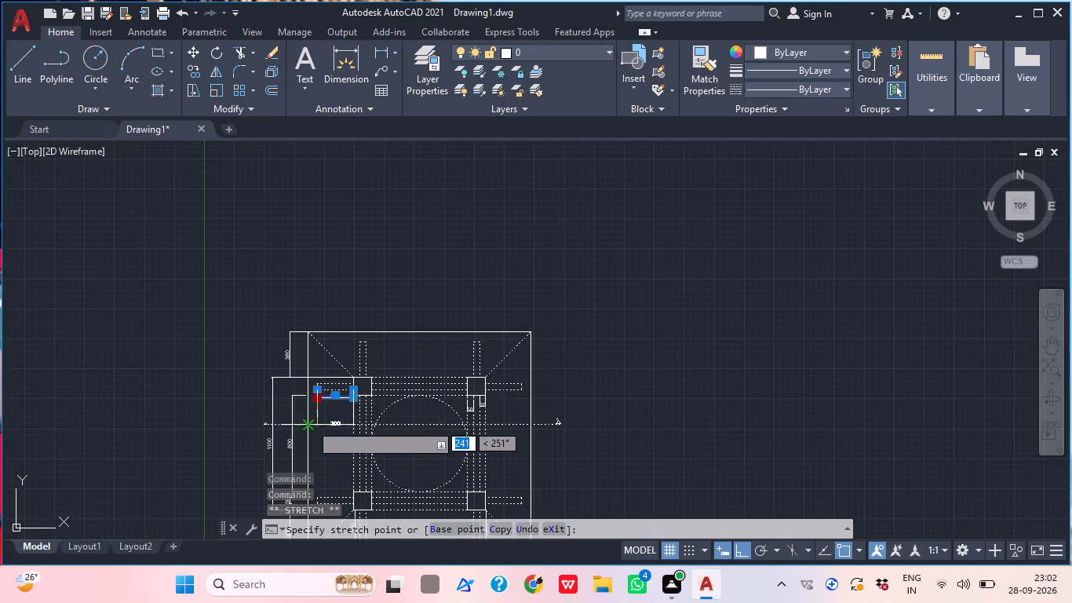
pyautogui.click(317, 446)
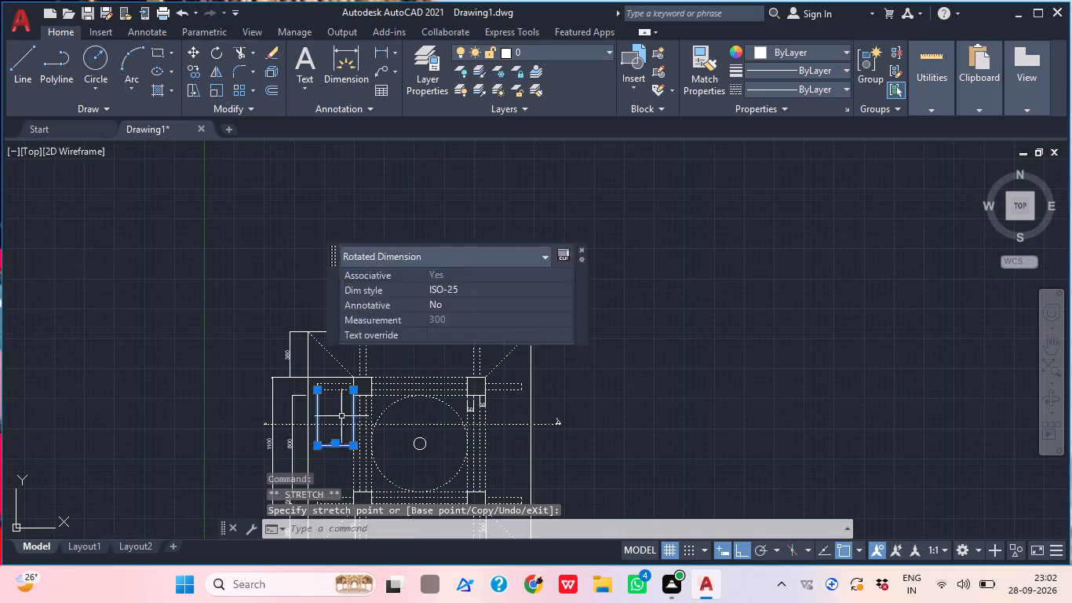
pyautogui.press('Escape')
# Shorten the left extension line of the 300 dimension below the section line by stretching its origin down near the dimension line.
pyautogui.scroll(2, 304, 420)
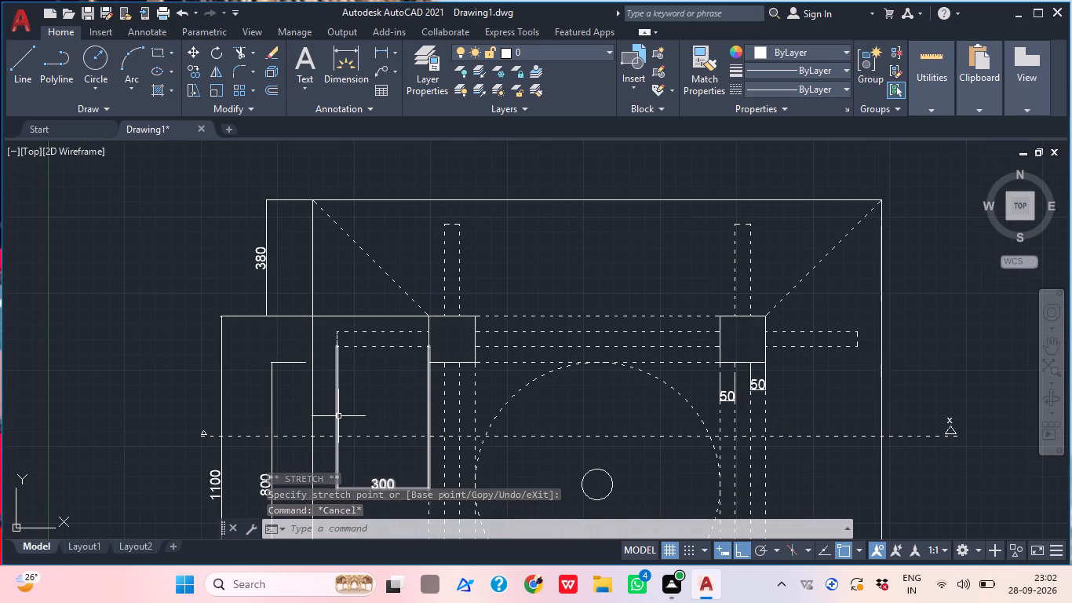
pyautogui.click(338, 416)
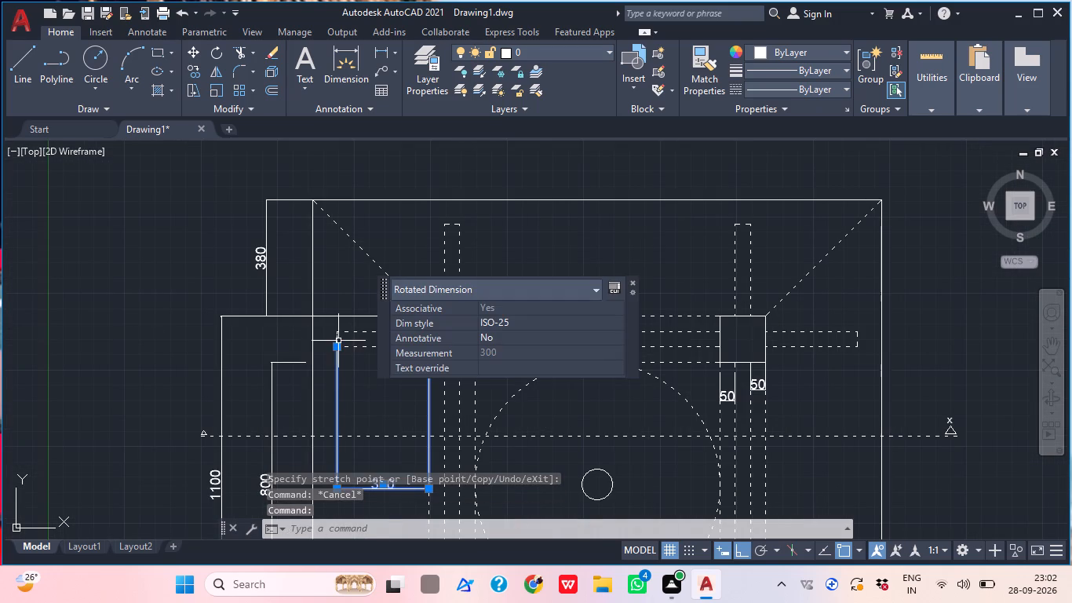
pyautogui.click(336, 343)
pyautogui.scroll(-2, 336, 343)
pyautogui.scroll(3, 333, 375)
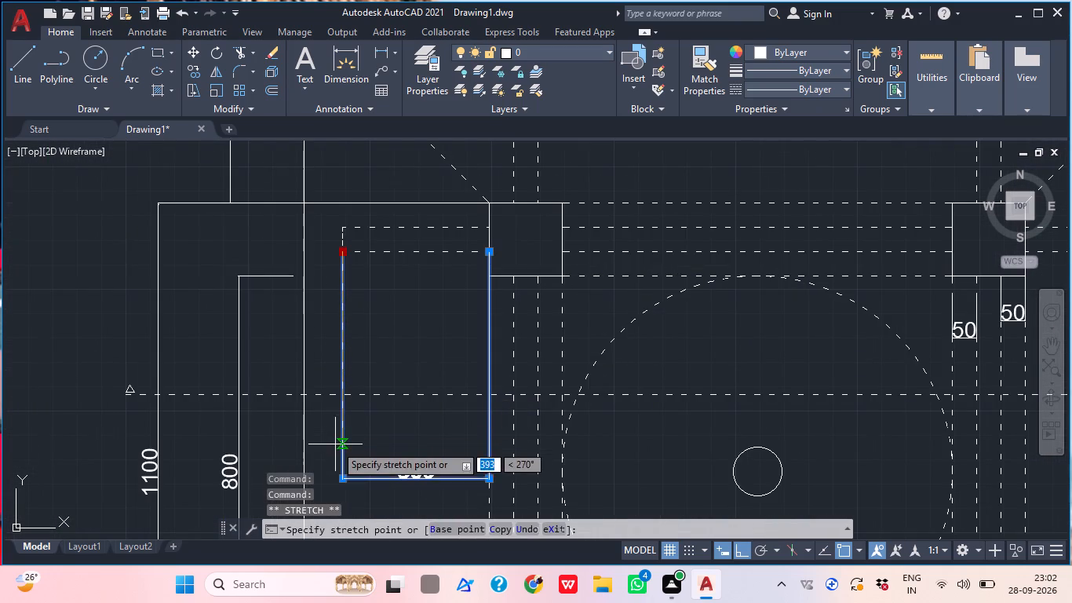
pyautogui.click(342, 428)
pyautogui.press('Escape')
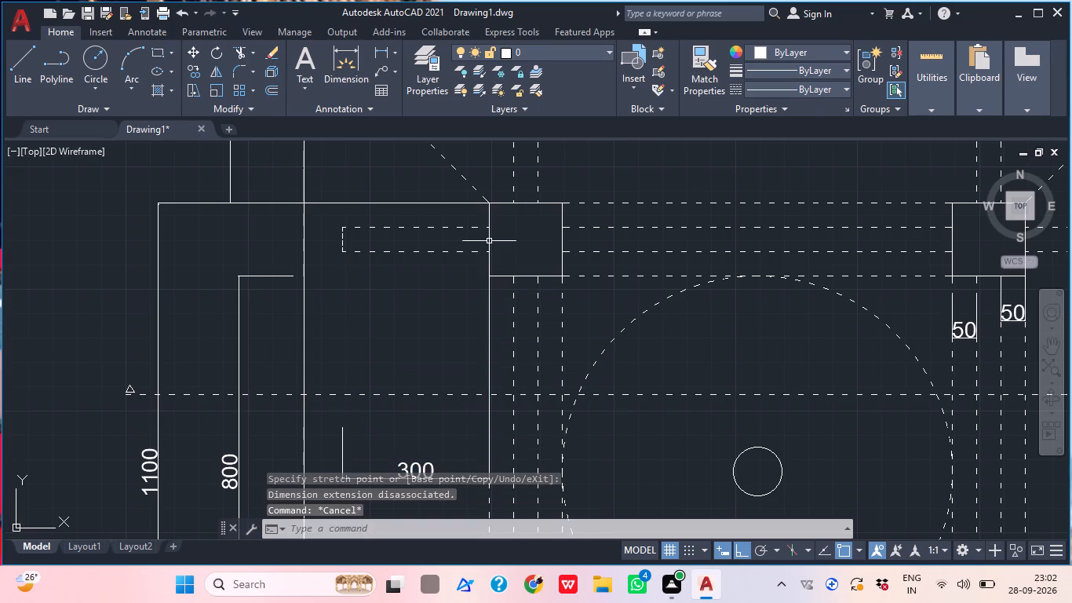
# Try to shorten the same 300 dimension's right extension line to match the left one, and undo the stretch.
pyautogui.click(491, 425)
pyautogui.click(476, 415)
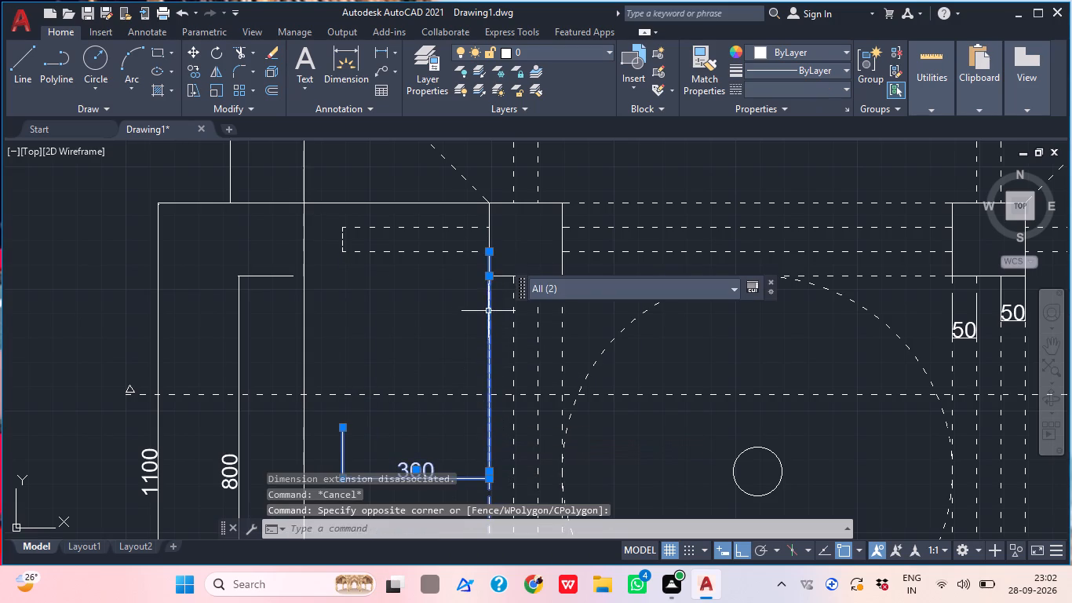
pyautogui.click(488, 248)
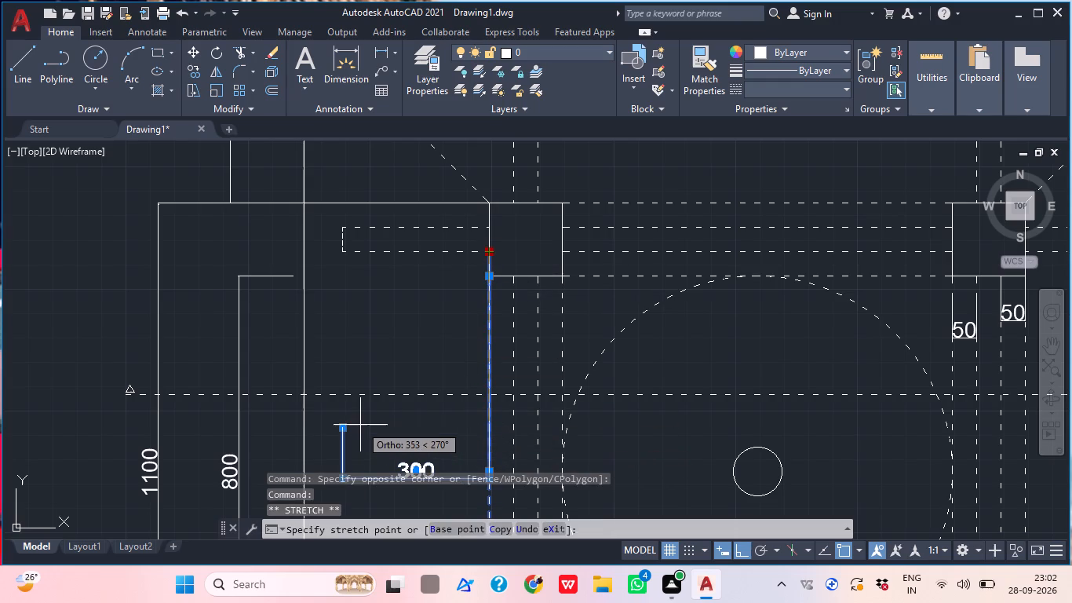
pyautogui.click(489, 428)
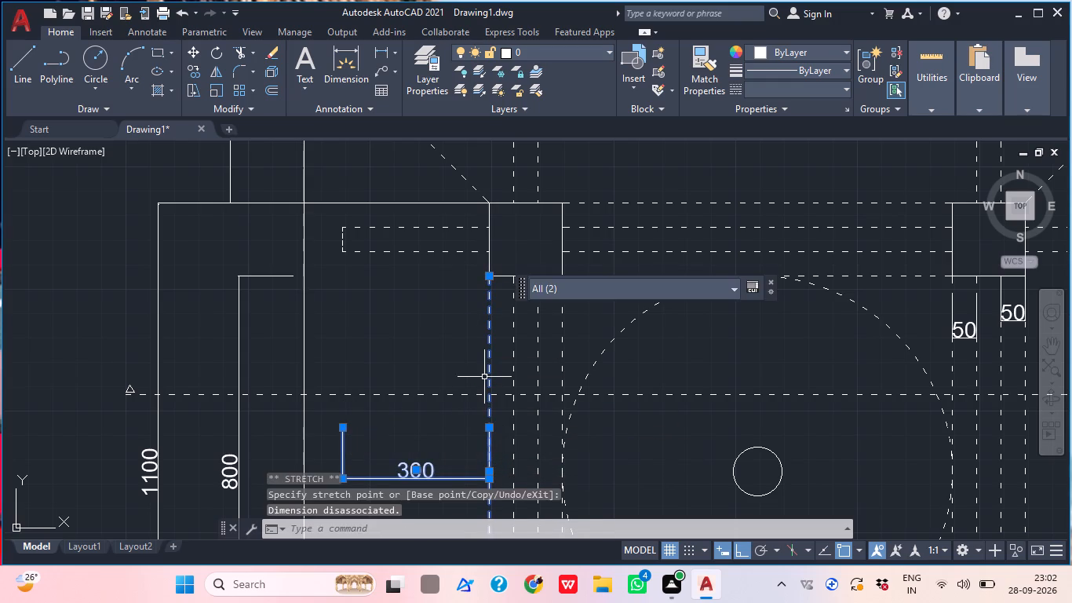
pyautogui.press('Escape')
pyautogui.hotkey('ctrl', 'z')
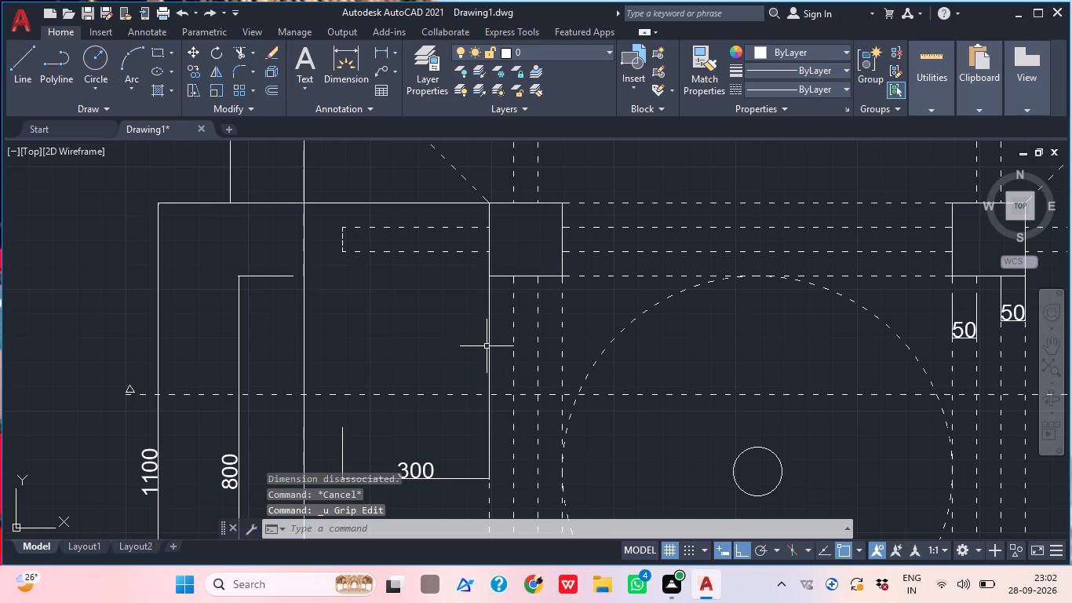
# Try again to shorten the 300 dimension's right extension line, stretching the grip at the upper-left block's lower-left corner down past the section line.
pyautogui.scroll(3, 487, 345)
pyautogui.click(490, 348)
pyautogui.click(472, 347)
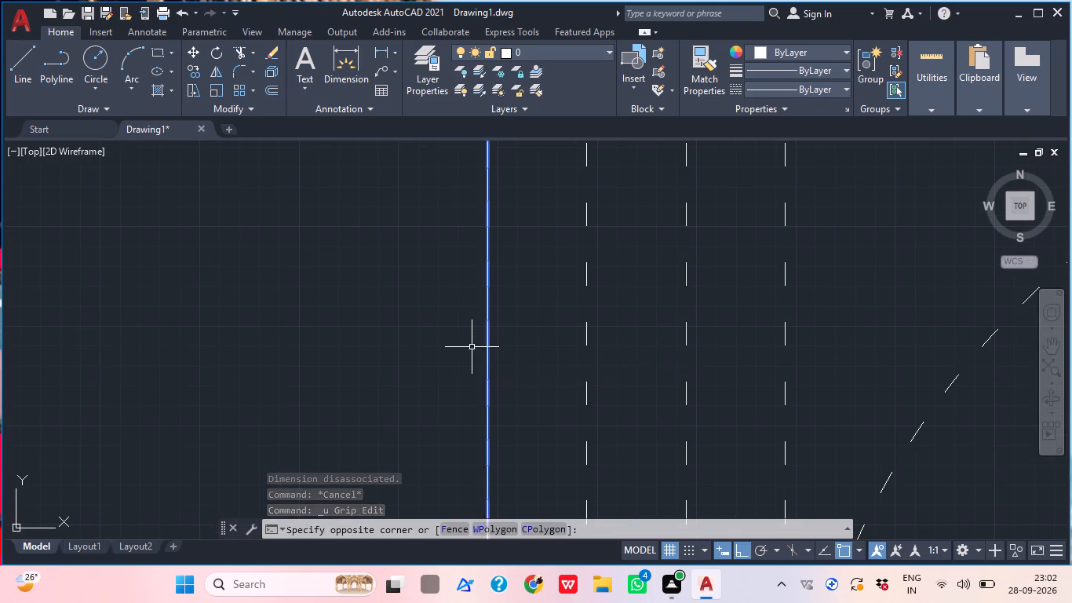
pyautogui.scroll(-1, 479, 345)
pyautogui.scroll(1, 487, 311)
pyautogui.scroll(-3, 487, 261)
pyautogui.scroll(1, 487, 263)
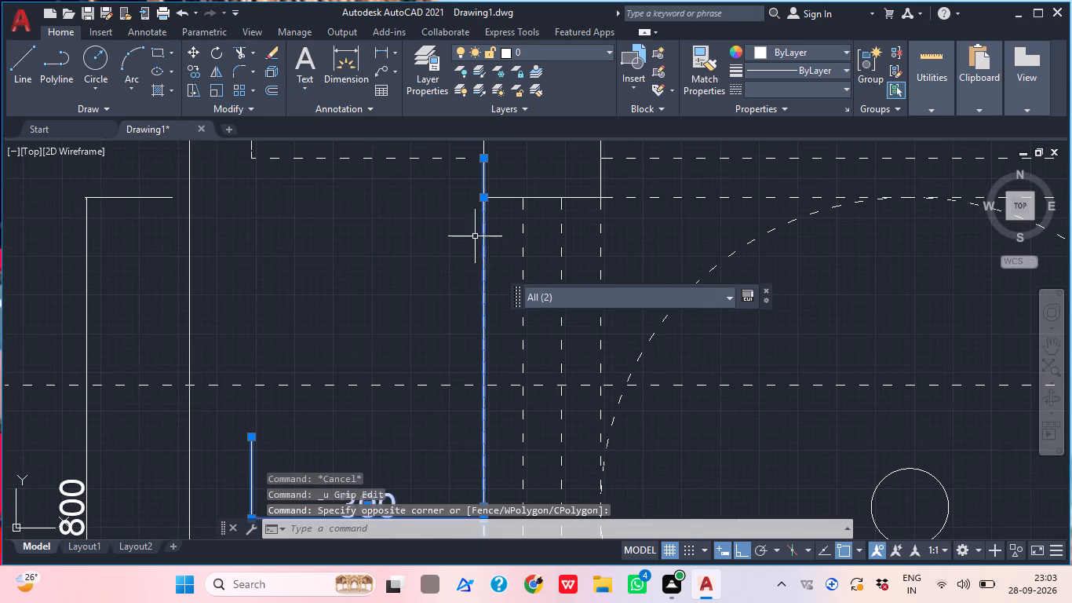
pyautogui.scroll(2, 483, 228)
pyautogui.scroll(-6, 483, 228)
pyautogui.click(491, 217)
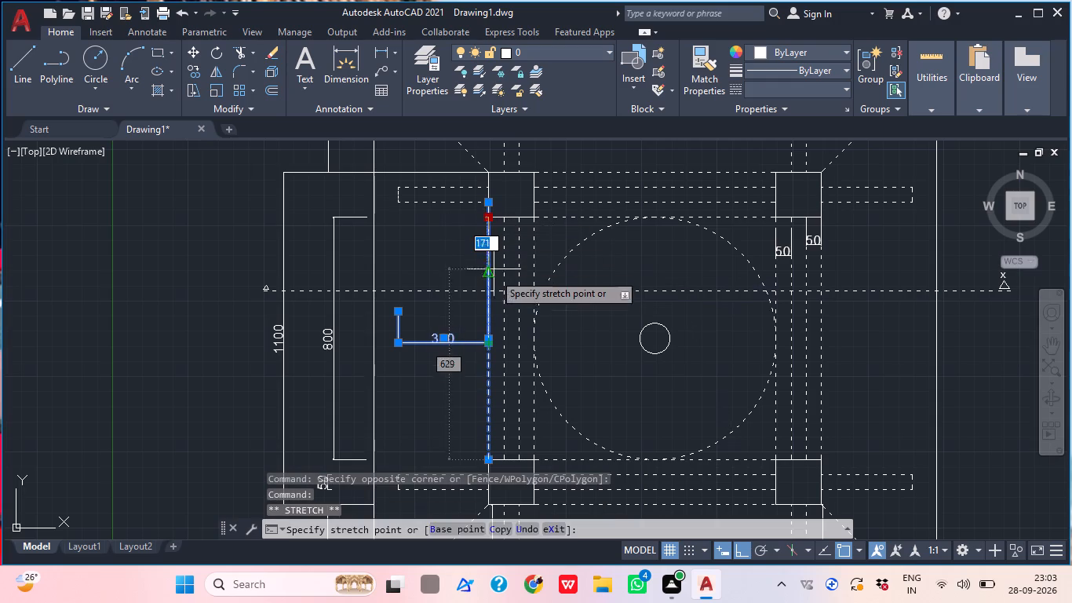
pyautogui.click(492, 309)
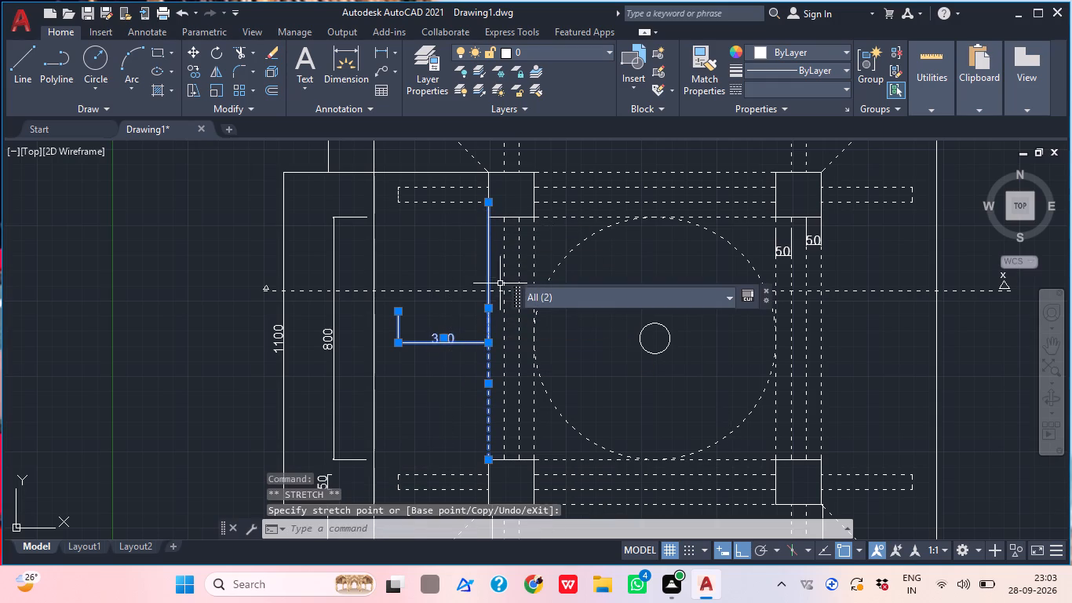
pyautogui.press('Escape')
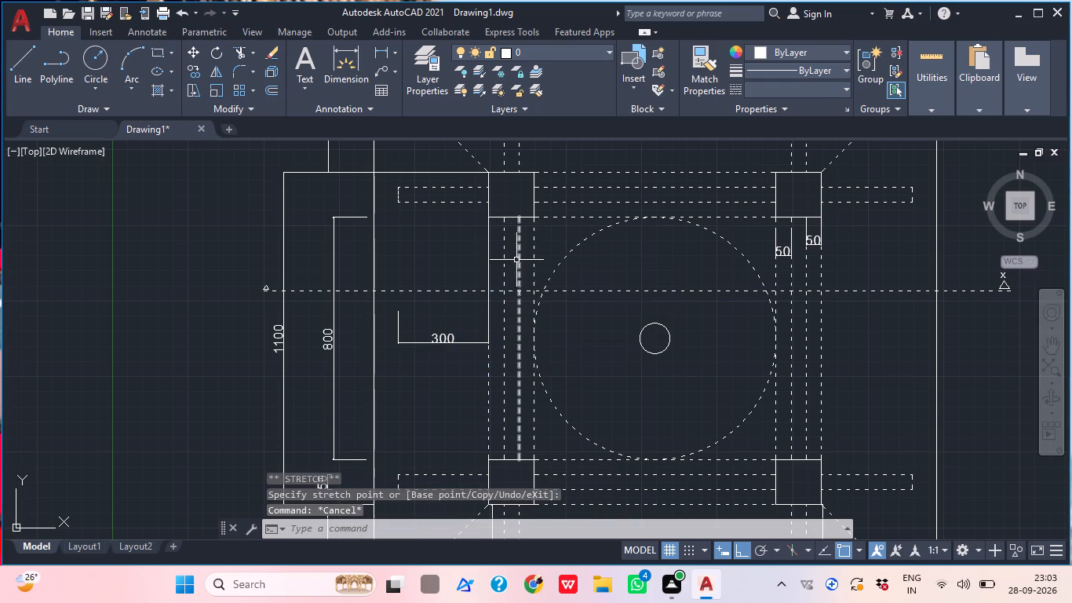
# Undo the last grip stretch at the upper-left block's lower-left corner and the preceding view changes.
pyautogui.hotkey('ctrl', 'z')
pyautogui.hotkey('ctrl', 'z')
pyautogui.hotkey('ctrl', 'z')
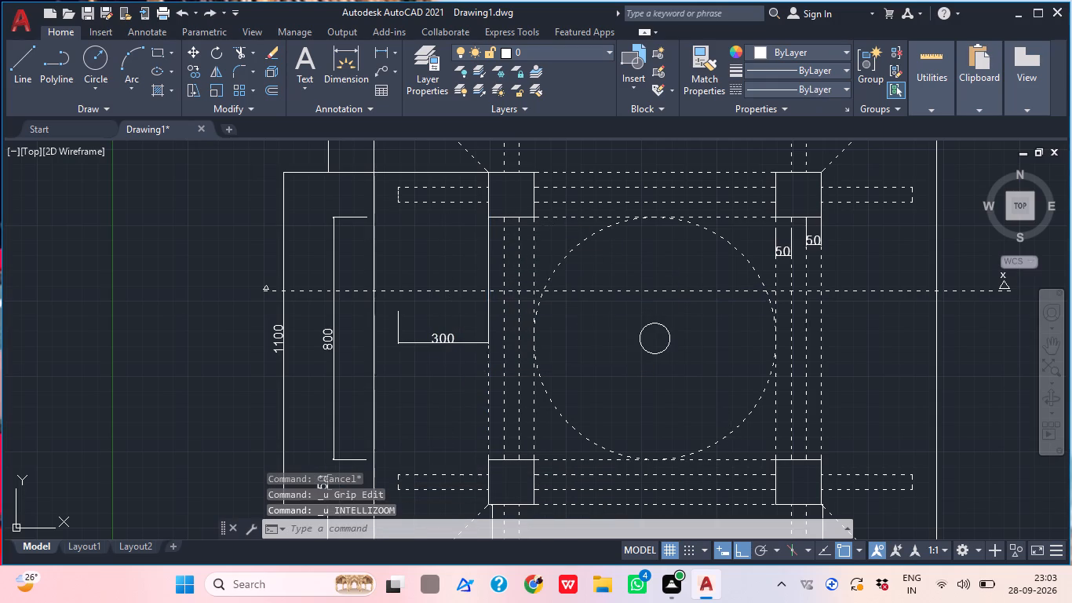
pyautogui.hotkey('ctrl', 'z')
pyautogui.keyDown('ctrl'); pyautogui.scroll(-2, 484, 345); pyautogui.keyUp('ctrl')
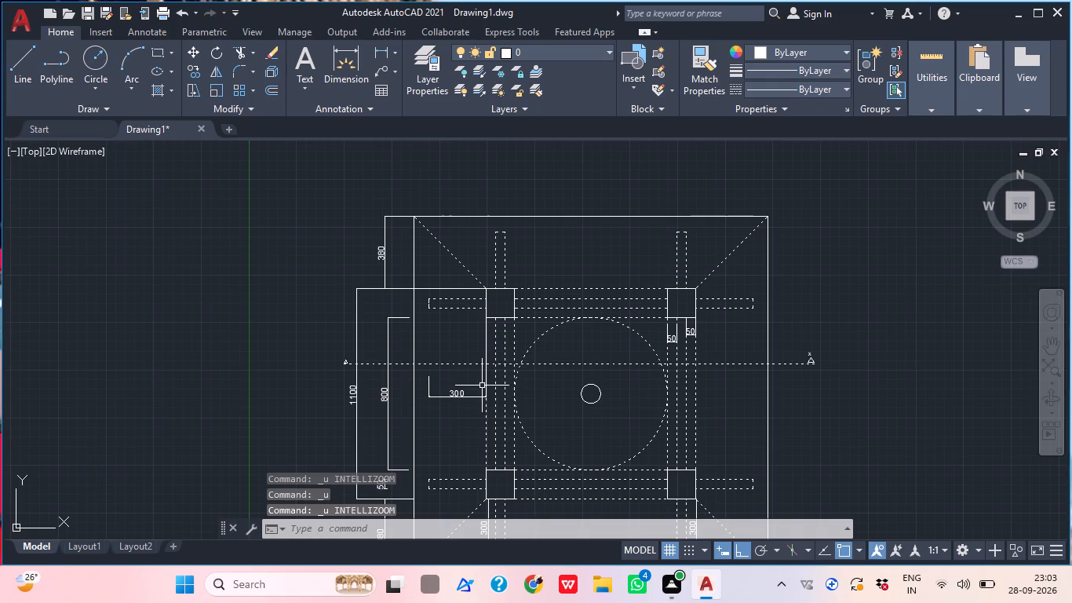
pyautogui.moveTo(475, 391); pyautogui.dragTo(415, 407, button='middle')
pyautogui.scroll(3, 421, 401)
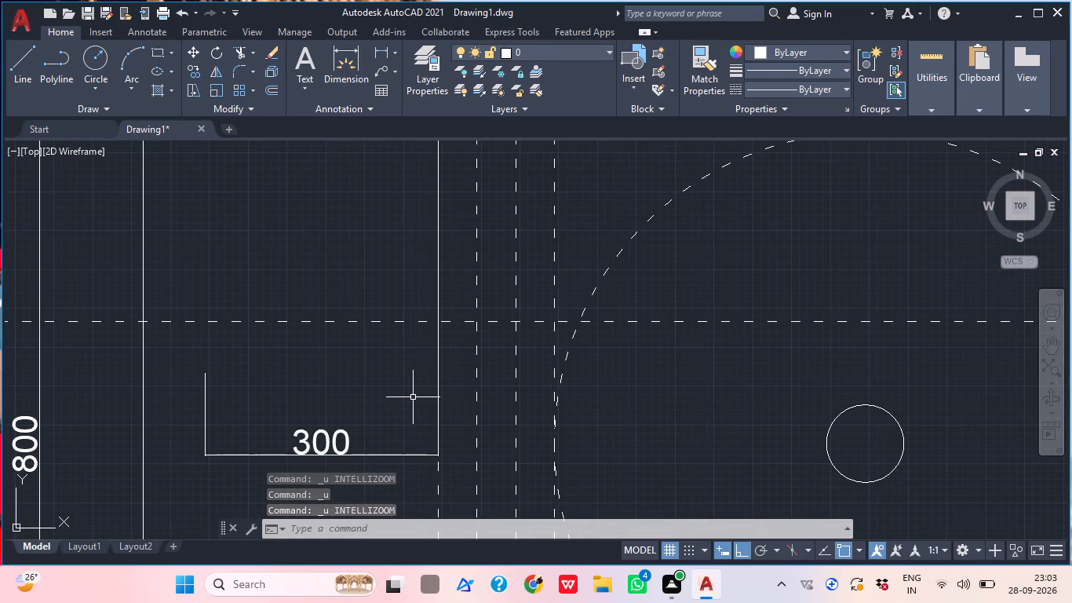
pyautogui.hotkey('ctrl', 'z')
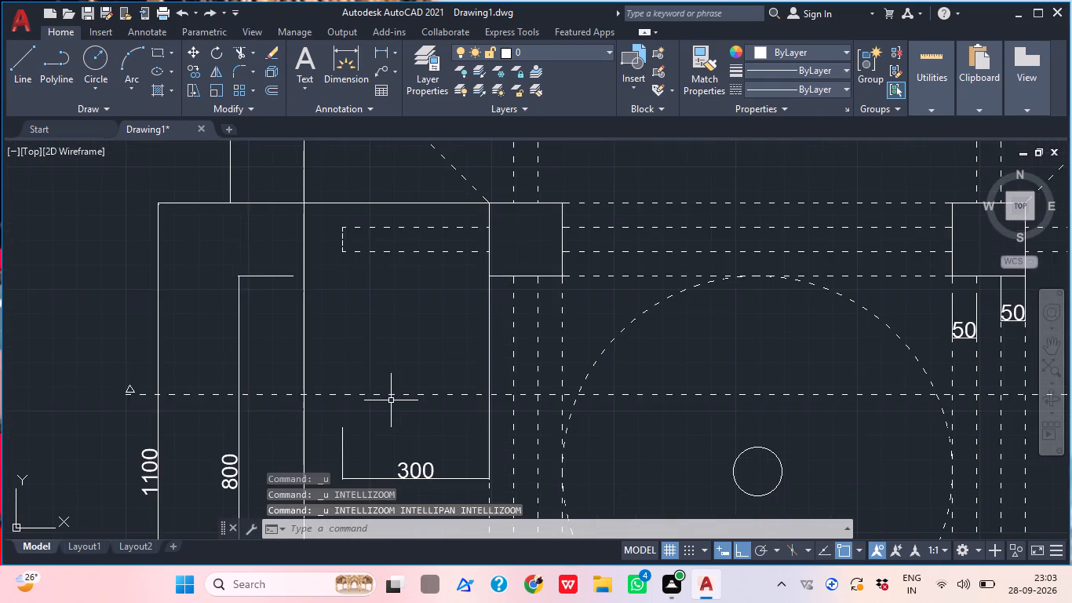
# Undo the remaining grip edits of the 300 dimension beside the upper-left block, including its dimension line move and shortened extension line.
pyautogui.hotkey('ctrl', 'z')
pyautogui.scroll(-1, 434, 323)
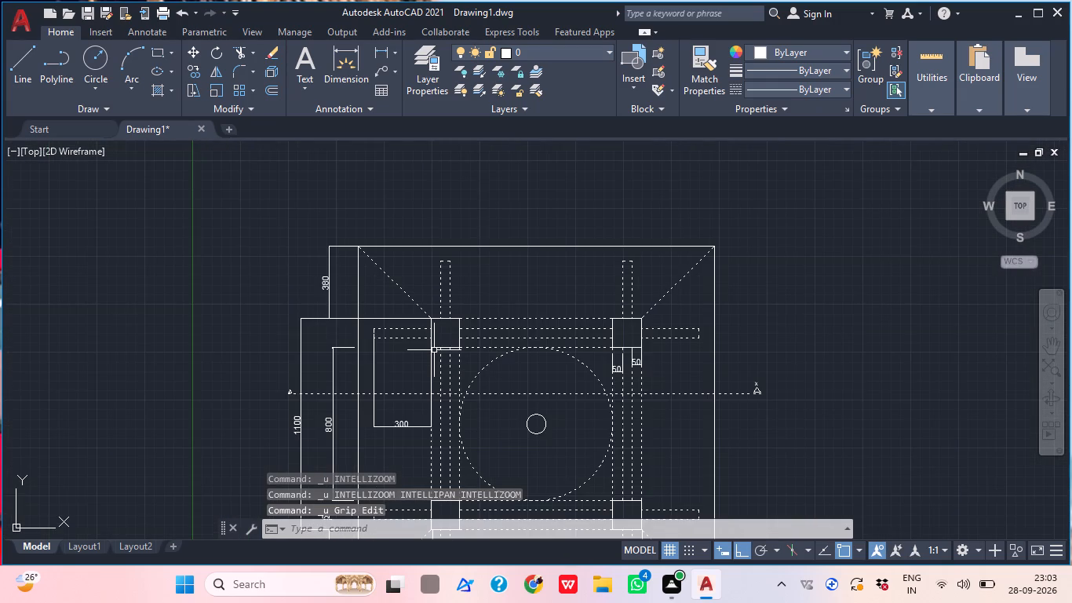
pyautogui.hotkey('ctrl', 'z')
pyautogui.hotkey('ctrl', 'z')
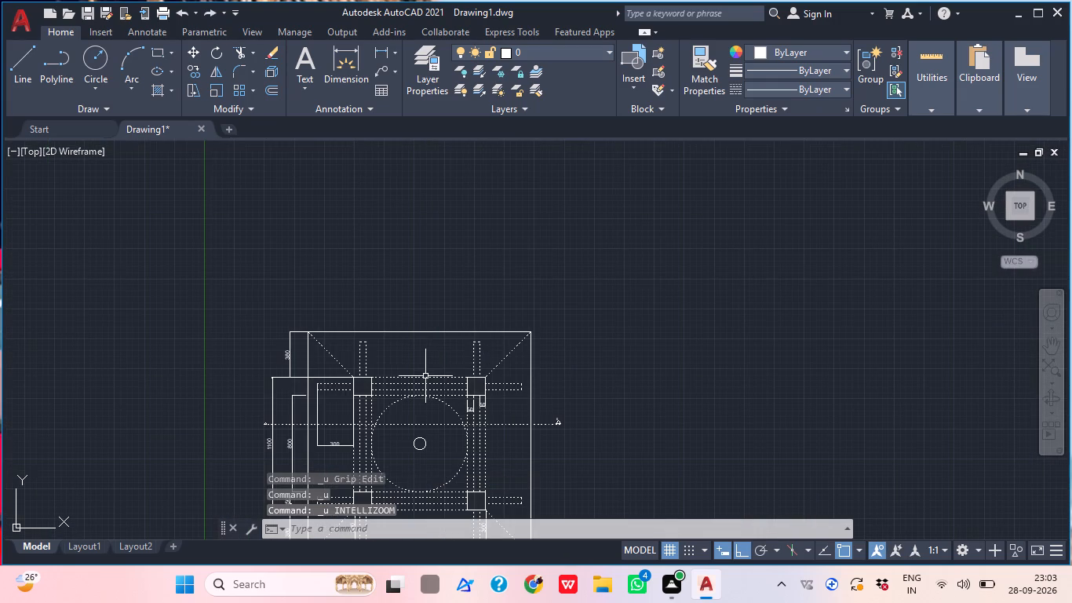
pyautogui.hotkey('ctrl', 'z')
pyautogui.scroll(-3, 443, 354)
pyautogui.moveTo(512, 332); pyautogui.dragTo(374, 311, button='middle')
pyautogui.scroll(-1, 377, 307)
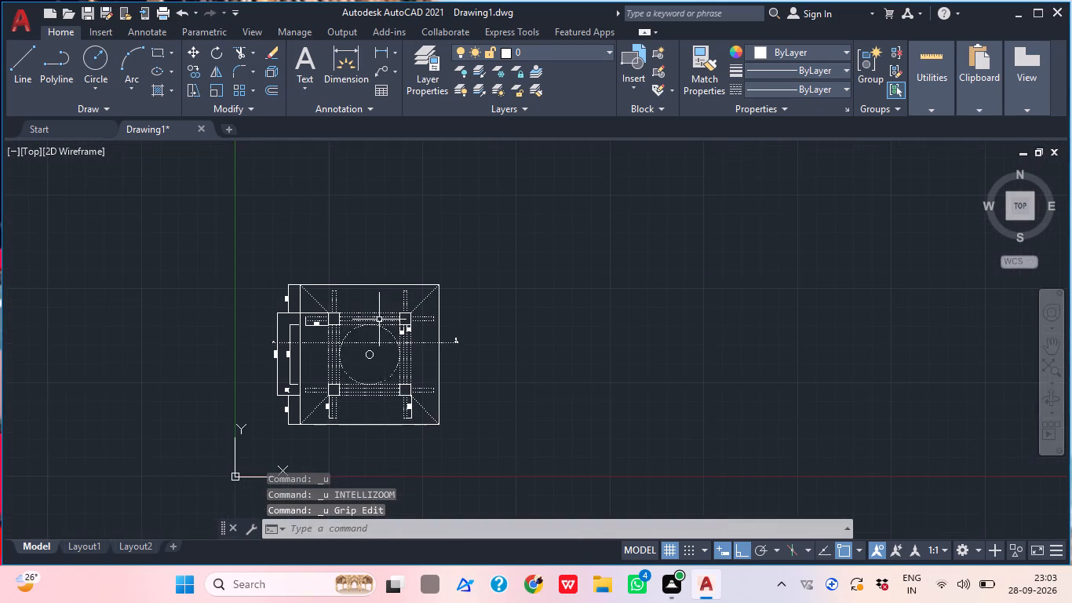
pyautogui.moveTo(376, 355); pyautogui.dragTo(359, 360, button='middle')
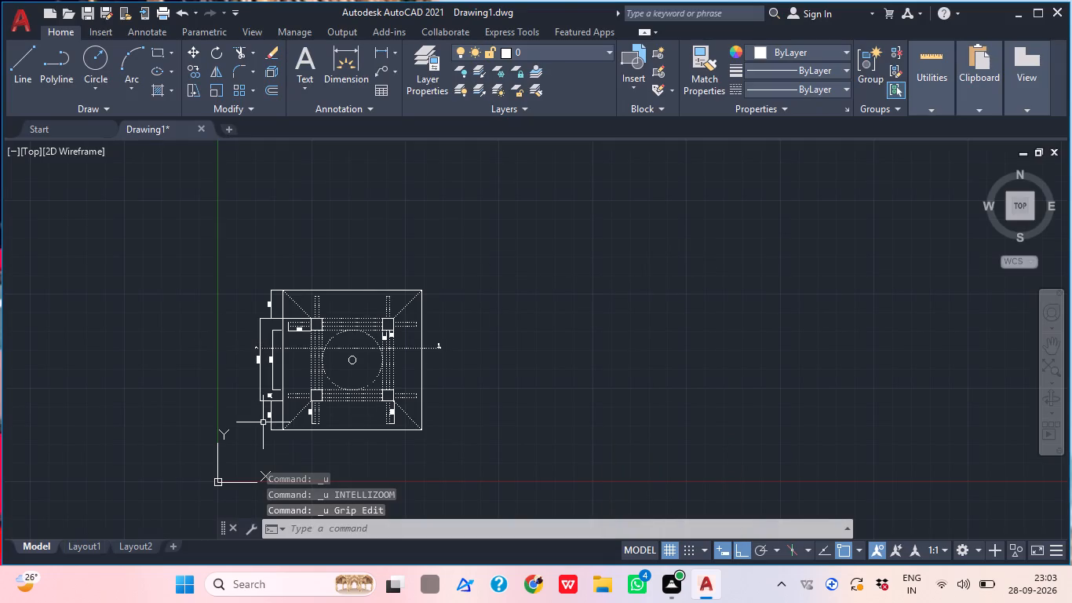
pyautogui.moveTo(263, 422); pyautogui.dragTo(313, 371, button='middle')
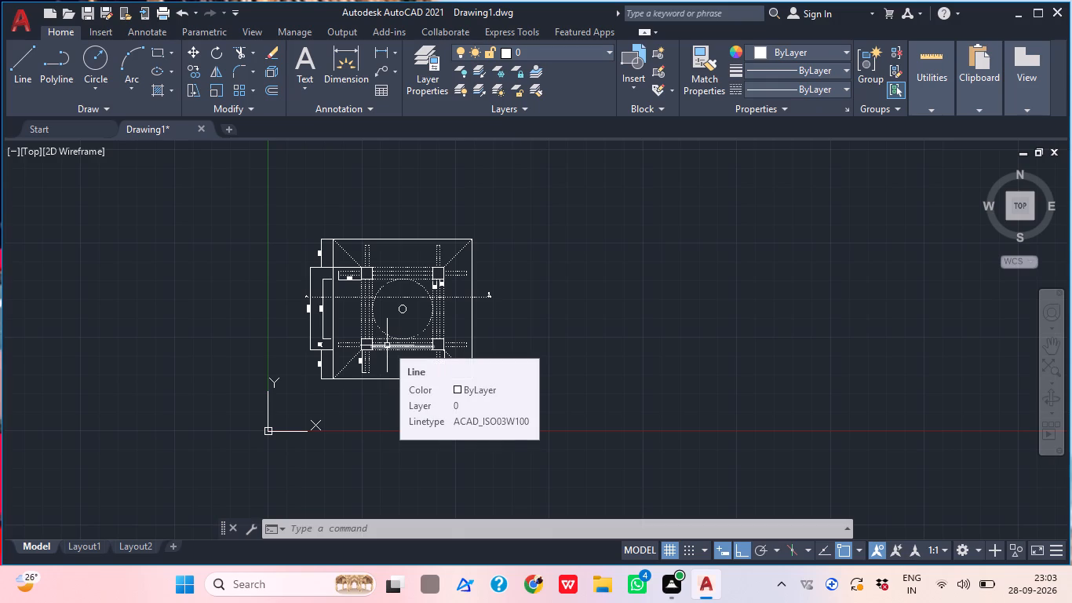
# Add the single-line text BRASS FINIAL inside the upper part of the dashed circle, about 44 high with 0° rotation.
pyautogui.scroll(1, 423, 287)
pyautogui.moveTo(405, 293); pyautogui.dragTo(359, 307, button='middle')
pyautogui.scroll(1, 359, 307)
pyautogui.press('Escape')
pyautogui.write('text')
pyautogui.press('space')
pyautogui.scroll(2, 327, 309)
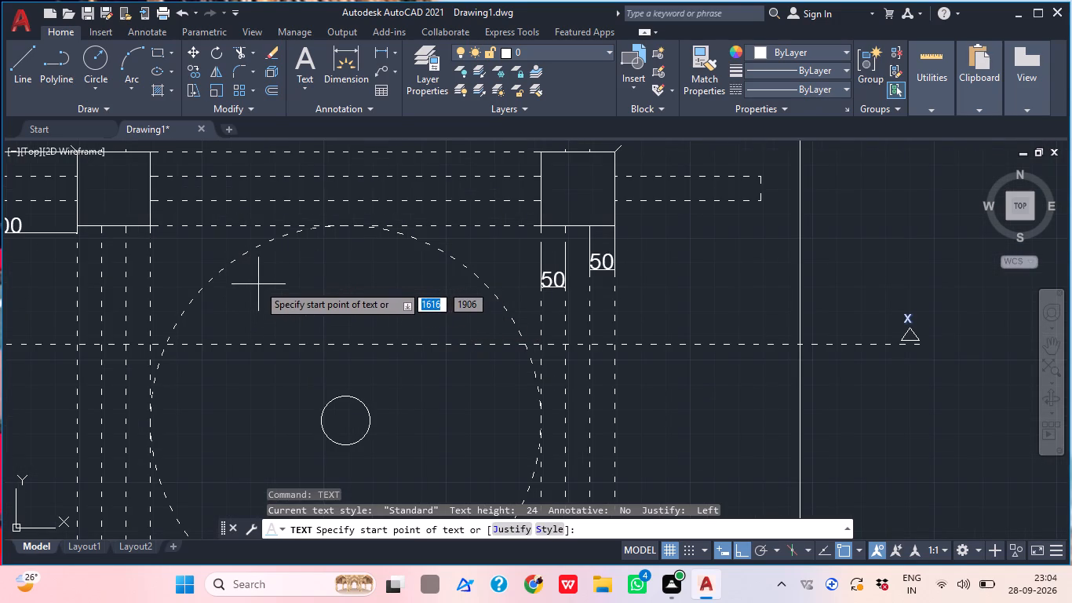
pyautogui.scroll(3, 252, 284)
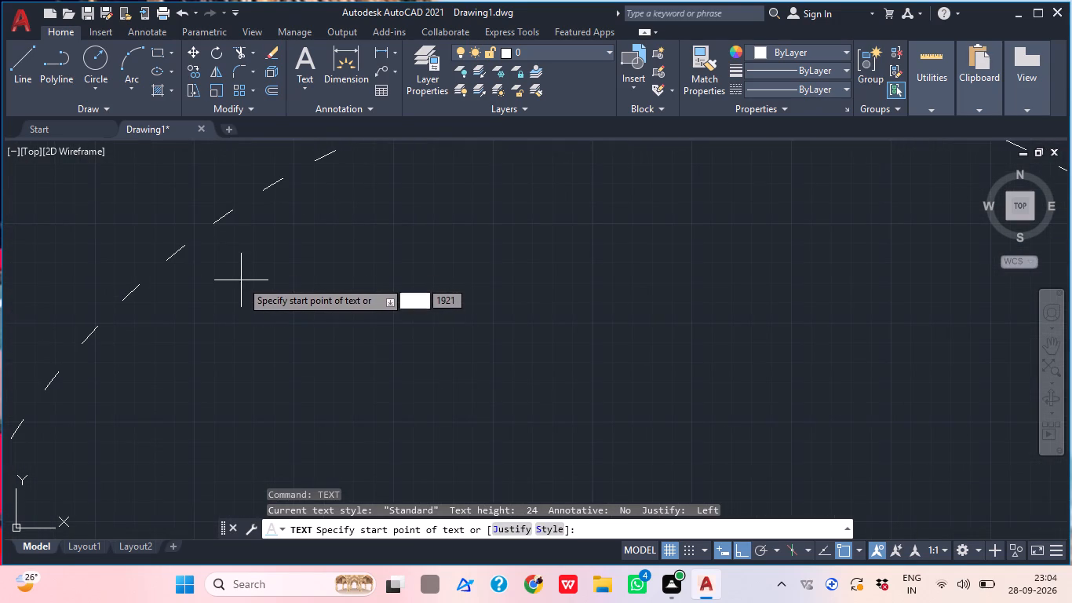
pyautogui.scroll(-2, 241, 280)
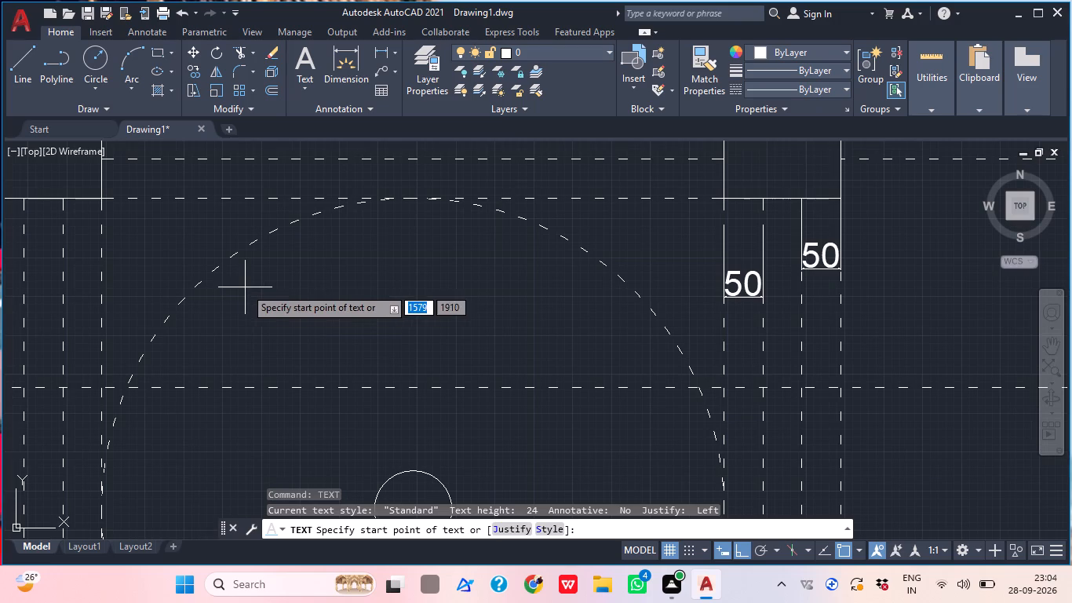
pyautogui.click(245, 285)
pyautogui.scroll(1, 232, 328)
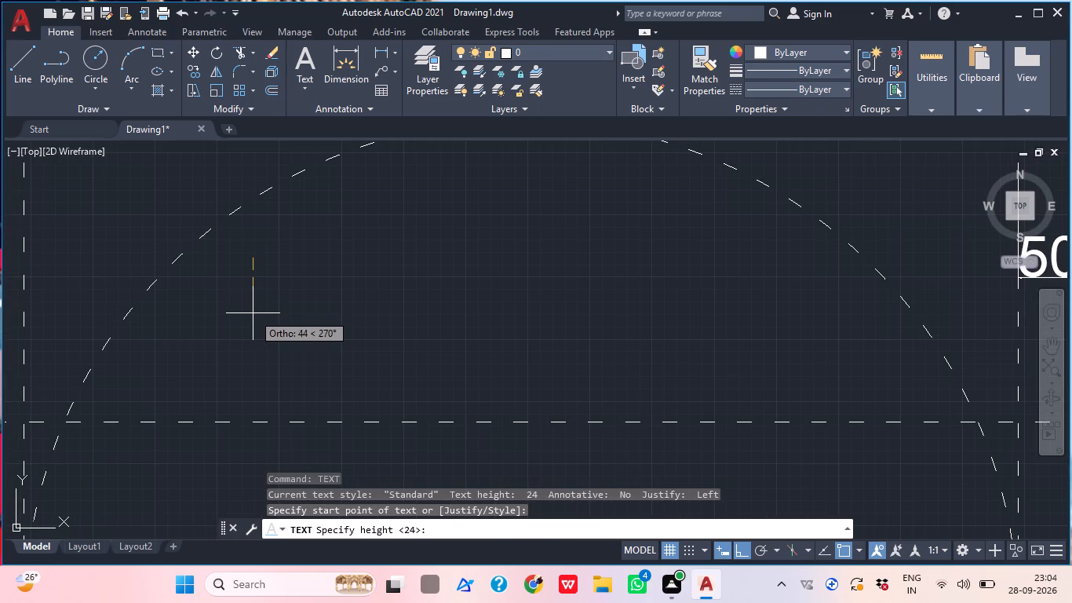
pyautogui.click(253, 313)
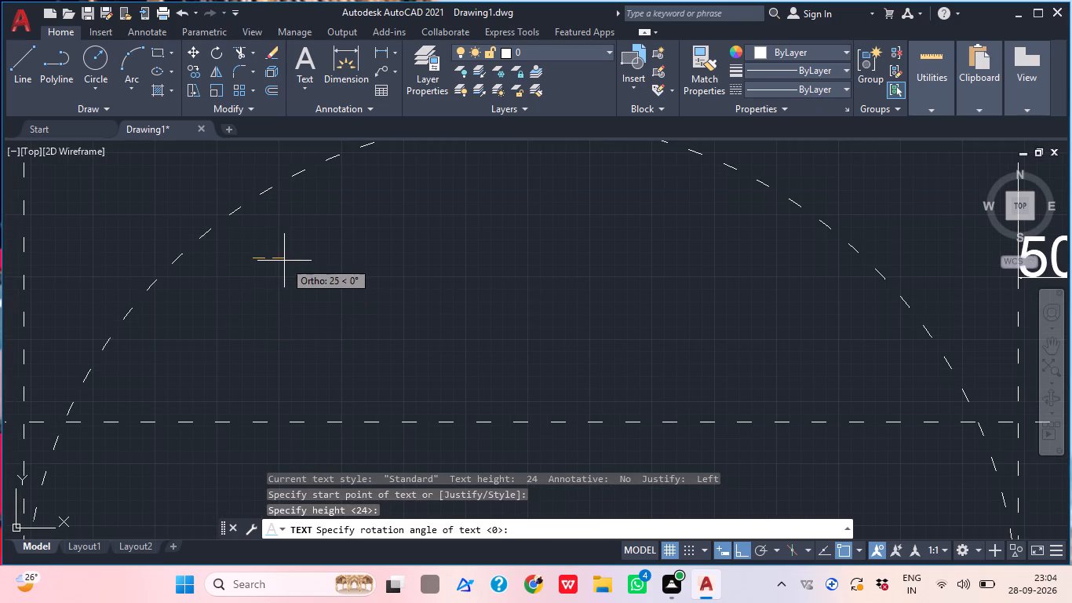
pyautogui.click(286, 261)
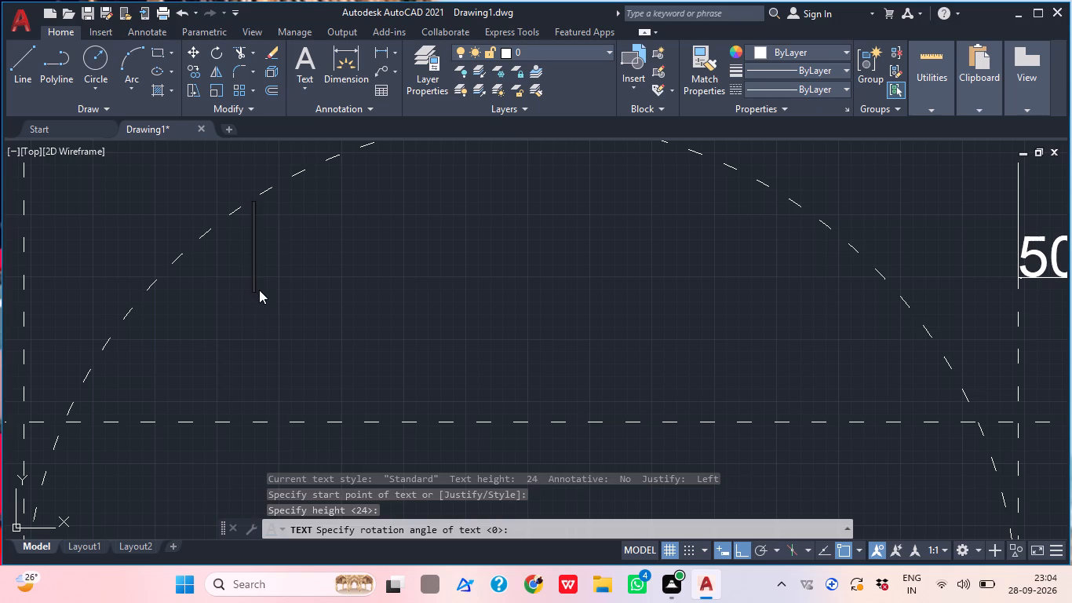
pyautogui.press('b')
pyautogui.press('BackSpace')
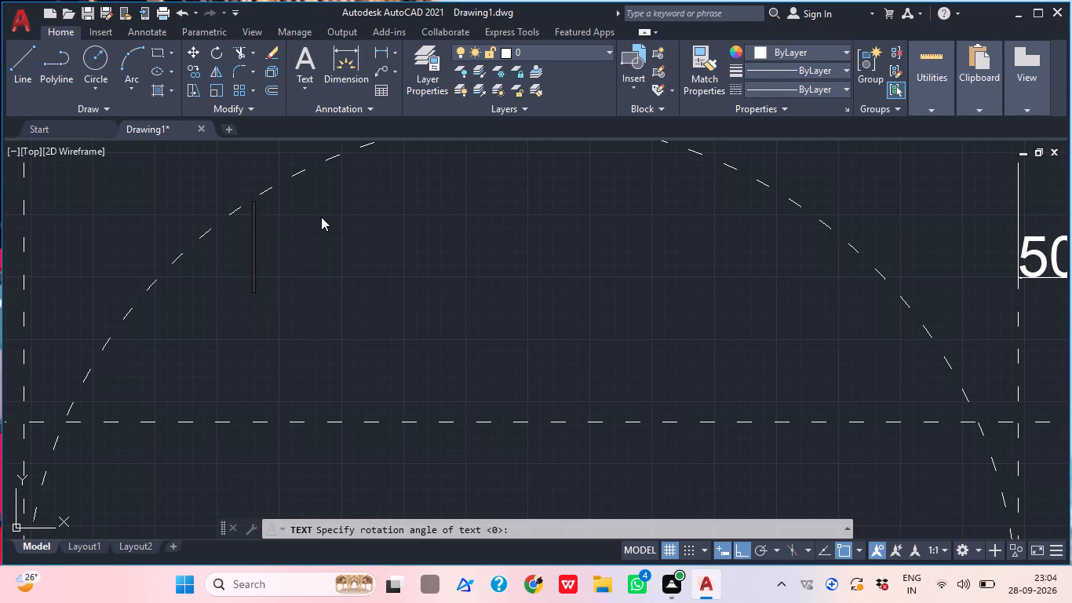
pyautogui.write('BR')
pyautogui.press('a')
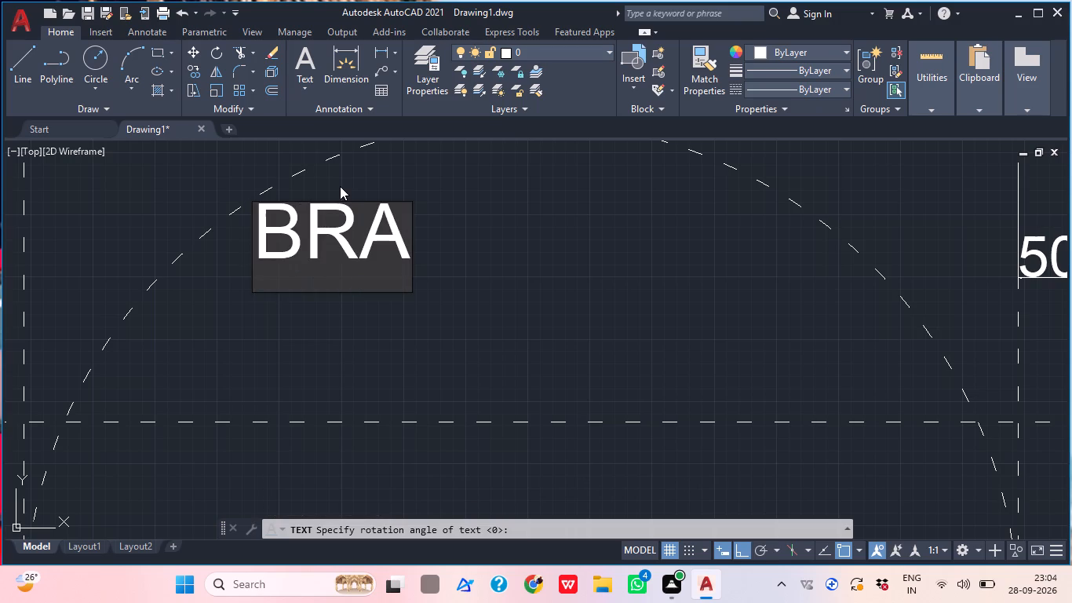
pyautogui.write('SS')
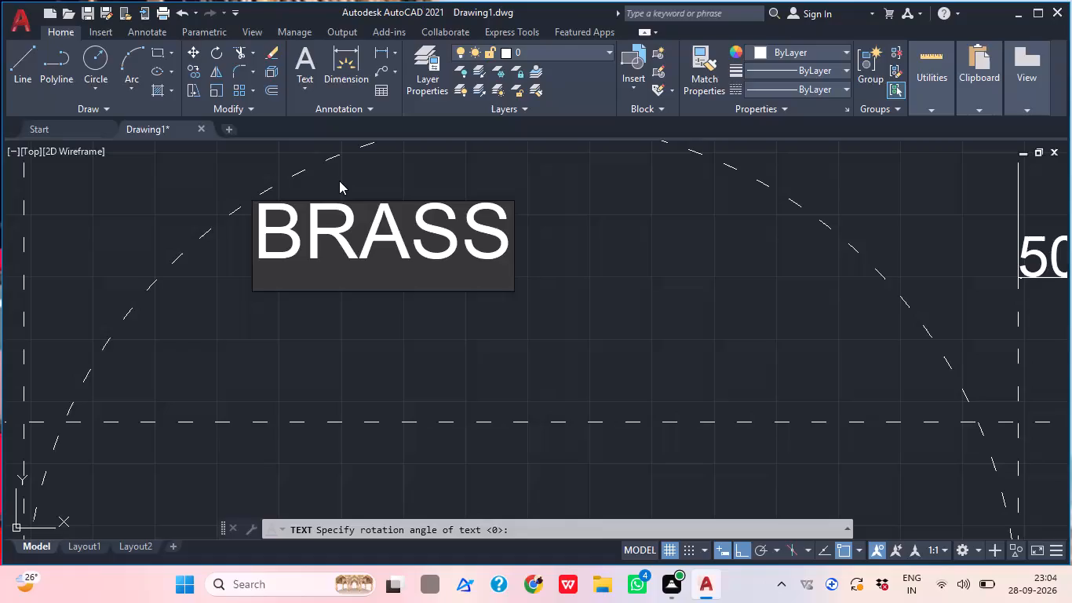
pyautogui.press('space')
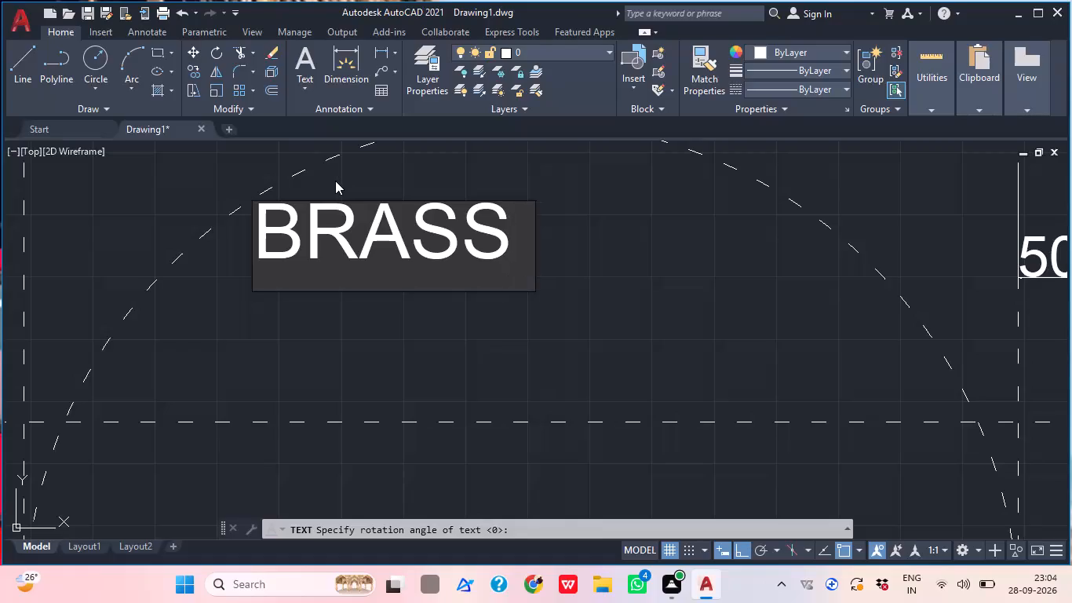
pyautogui.press('f')
pyautogui.write('INIAL')
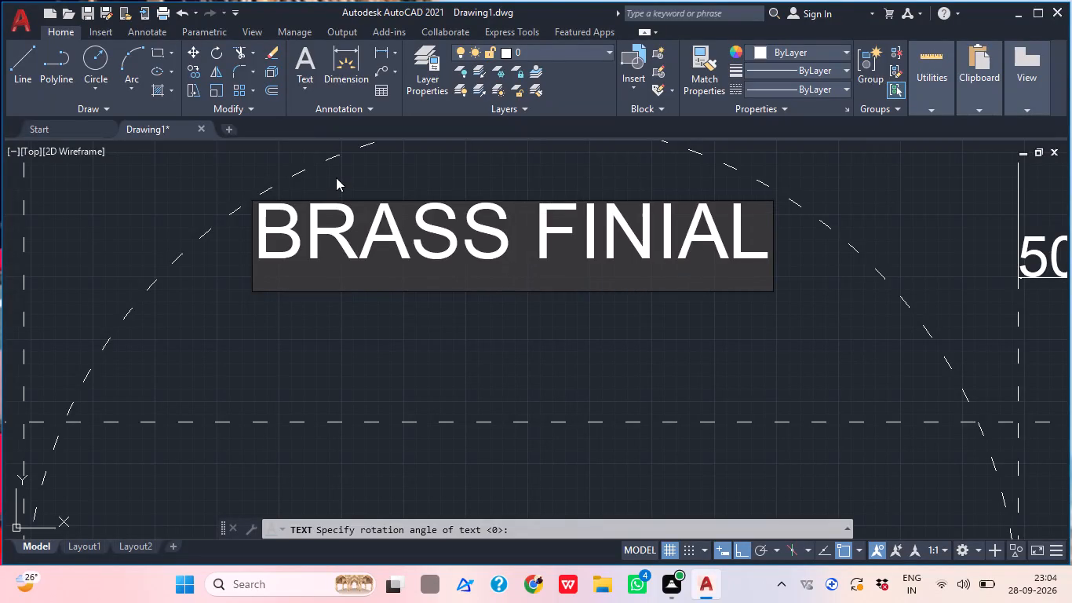
pyautogui.click(481, 350)
pyautogui.press('Escape')
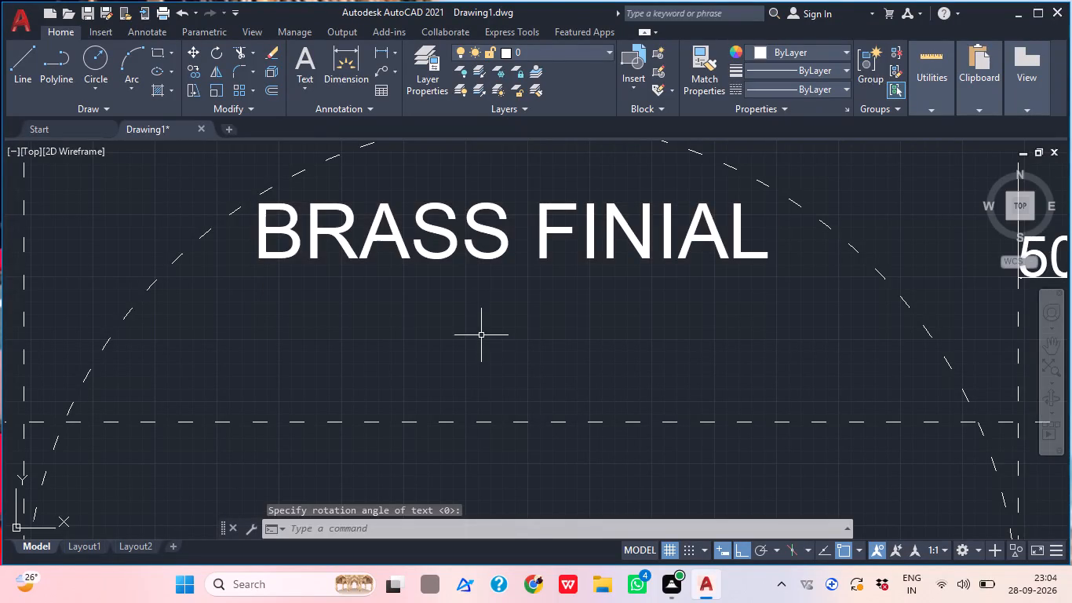
# Underline the BRASS FINIAL text with a horizontal line just beneath it, undoing a misplaced endpoint on the way.
pyautogui.scroll(-1, 481, 331)
pyautogui.moveTo(472, 348); pyautogui.dragTo(443, 364, button='middle')
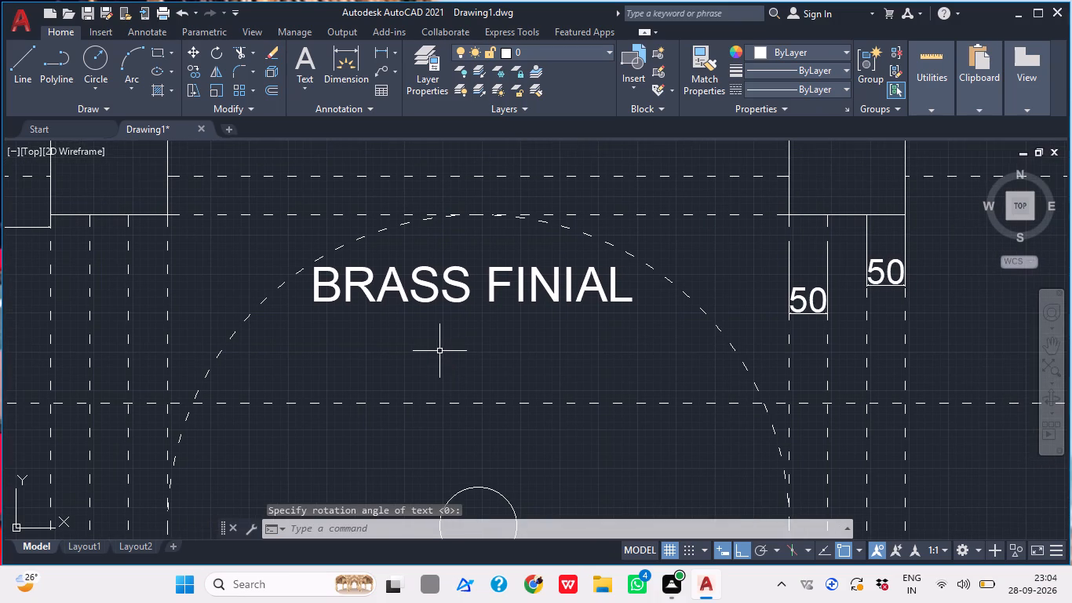
pyautogui.write('L')
pyautogui.press('space')
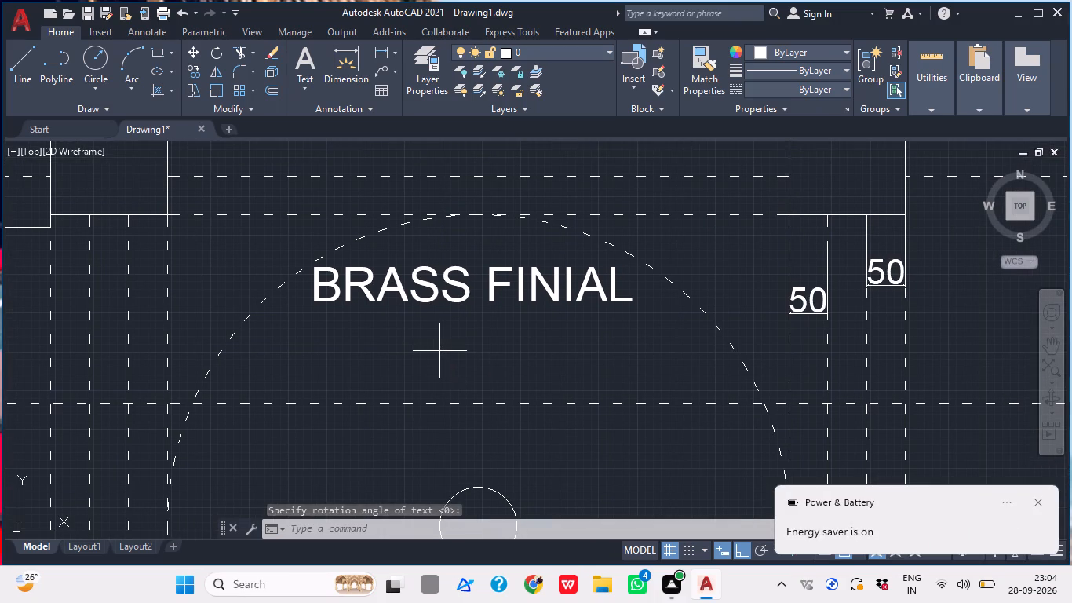
pyautogui.click(343, 322)
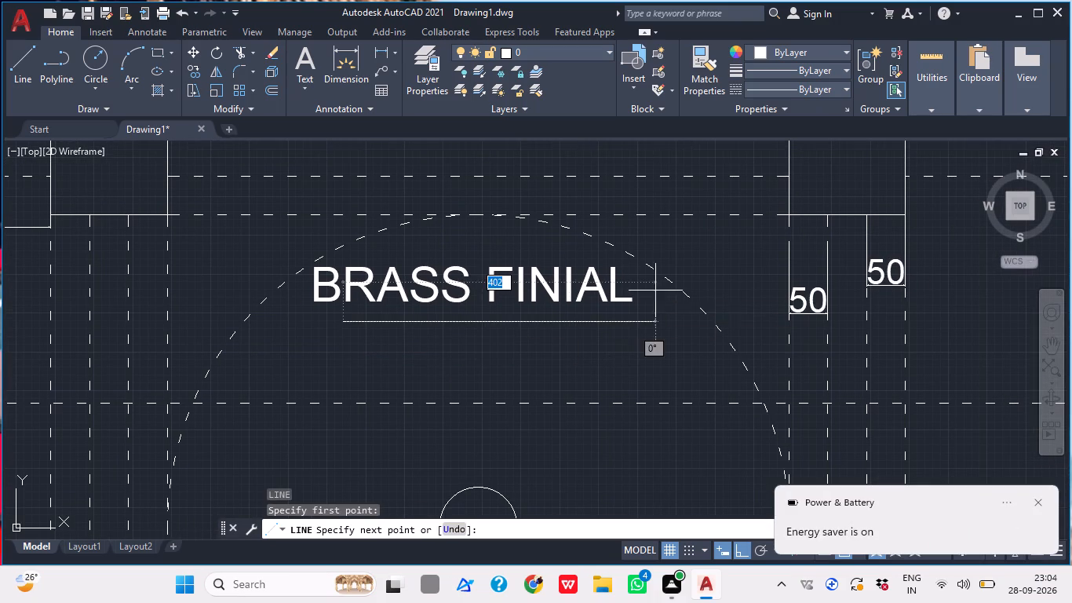
pyautogui.click(633, 315)
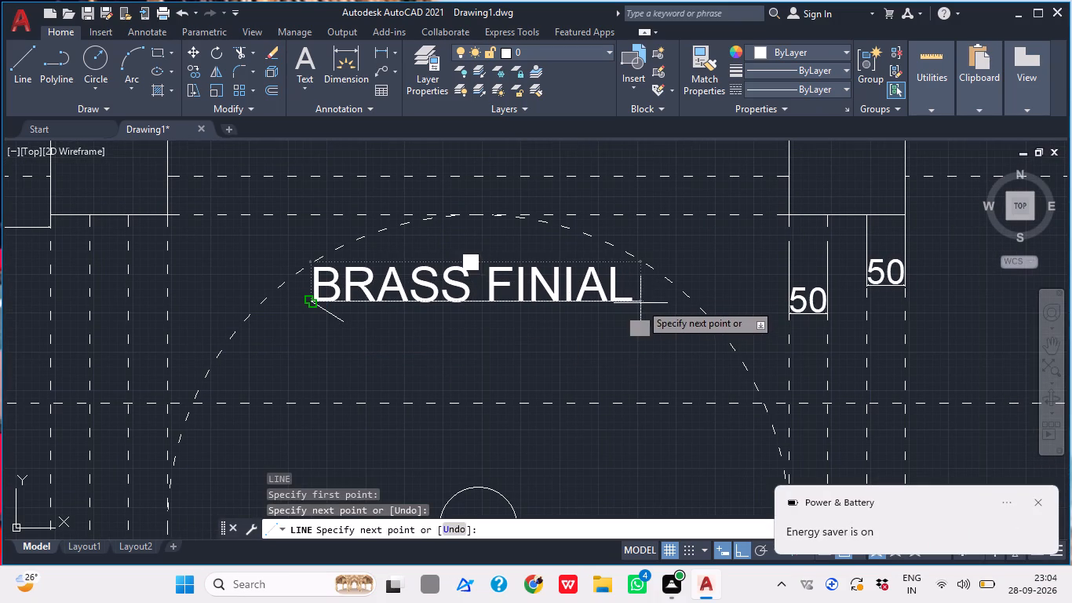
pyautogui.hotkey('ctrl', 'z')
pyautogui.scroll(1, 618, 320)
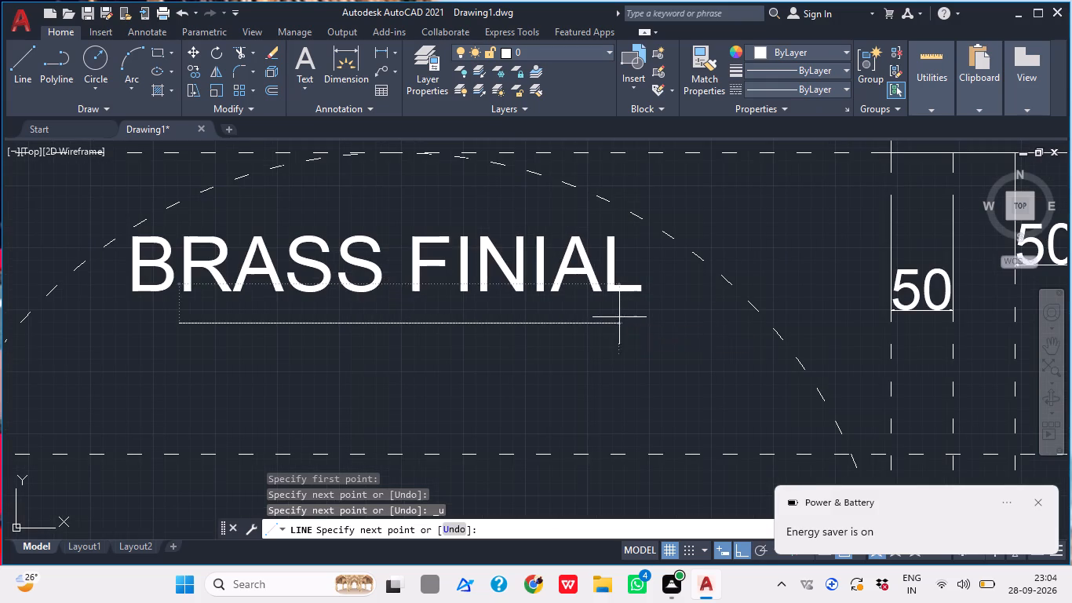
pyautogui.click(619, 317)
pyautogui.press('Escape')
# Examine the whole footing plan with its dimensions, section line and finial label.
pyautogui.scroll(-3, 640, 318)
pyautogui.moveTo(605, 343); pyautogui.dragTo(582, 358, button='middle')
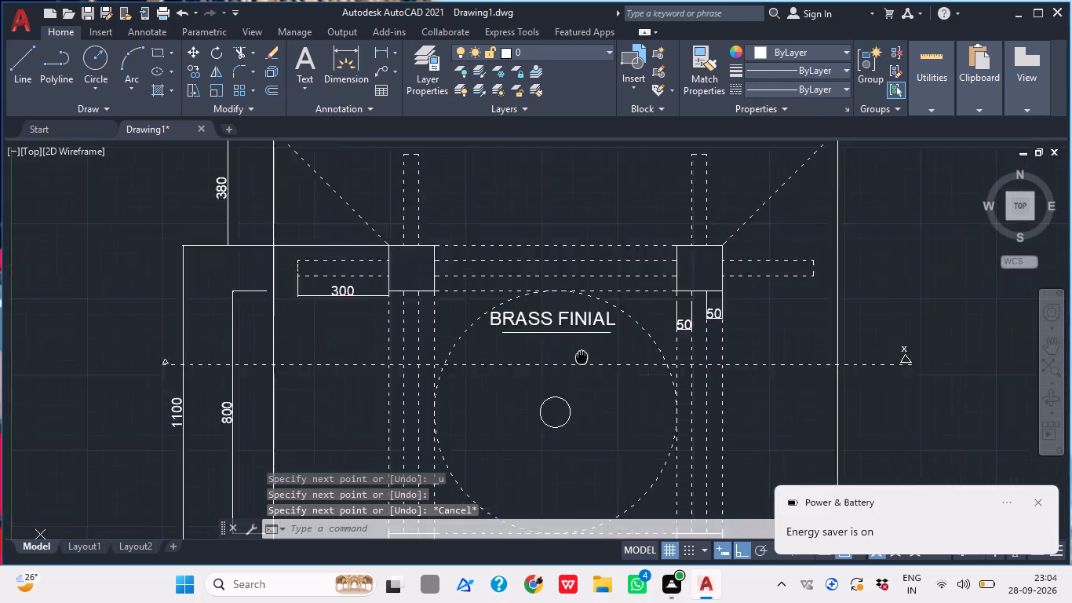
pyautogui.moveTo(582, 358); pyautogui.dragTo(459, 451, button='middle')
pyautogui.scroll(-3, 457, 450)
pyautogui.moveTo(504, 416); pyautogui.dragTo(489, 399, button='middle')
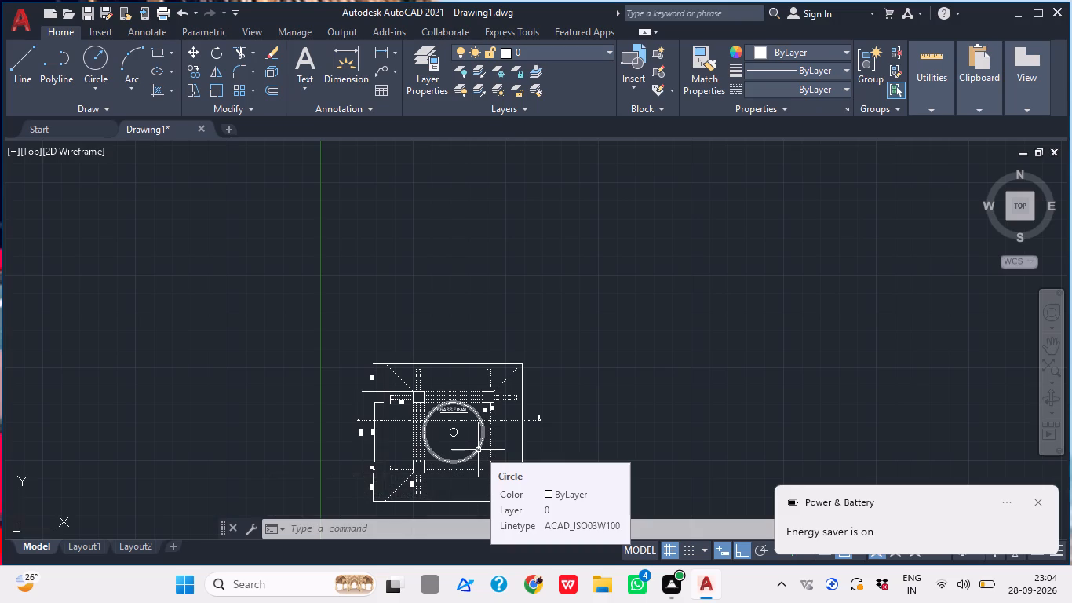
pyautogui.moveTo(638, 446); pyautogui.dragTo(636, 345, button='middle')
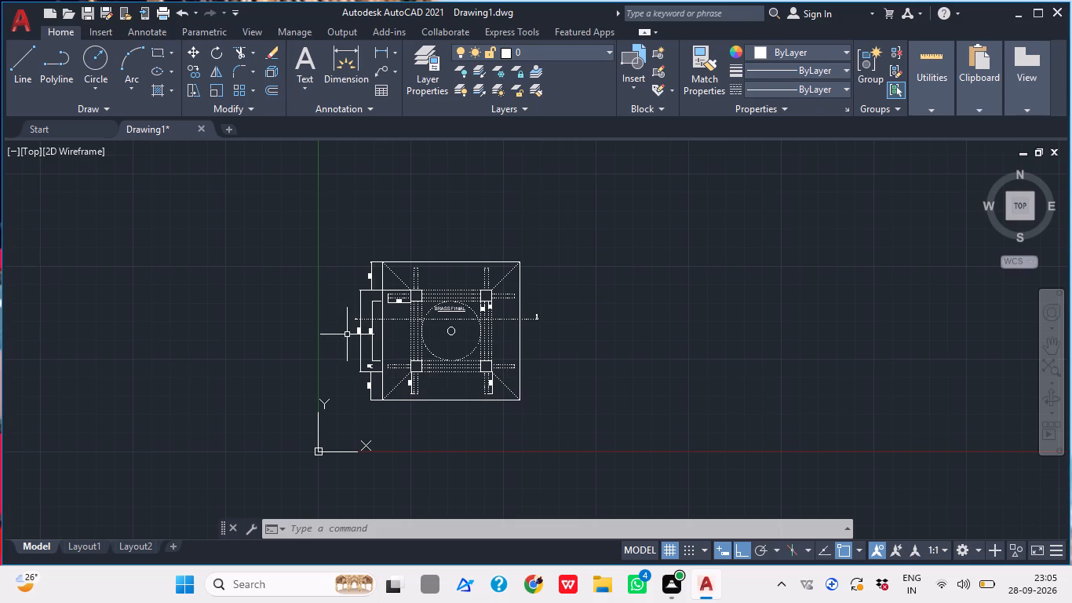
pyautogui.scroll(1, 479, 312)
pyautogui.scroll(-1, 479, 312)
pyautogui.scroll(1, 479, 312)
pyautogui.moveTo(334, 352); pyautogui.dragTo(315, 350, button='middle')
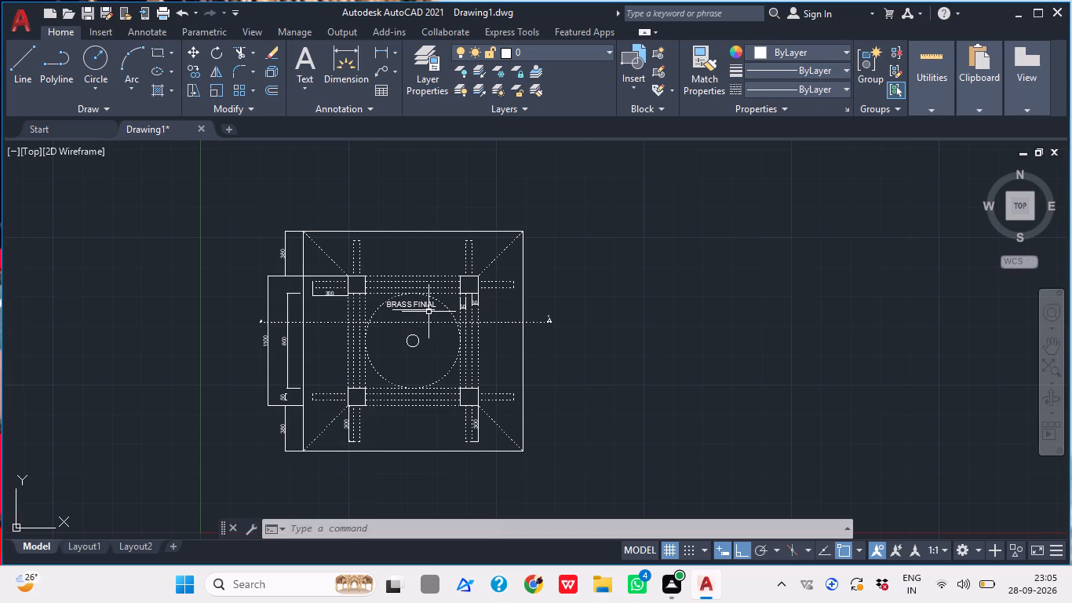
pyautogui.moveTo(407, 374); pyautogui.dragTo(408, 316, button='middle')
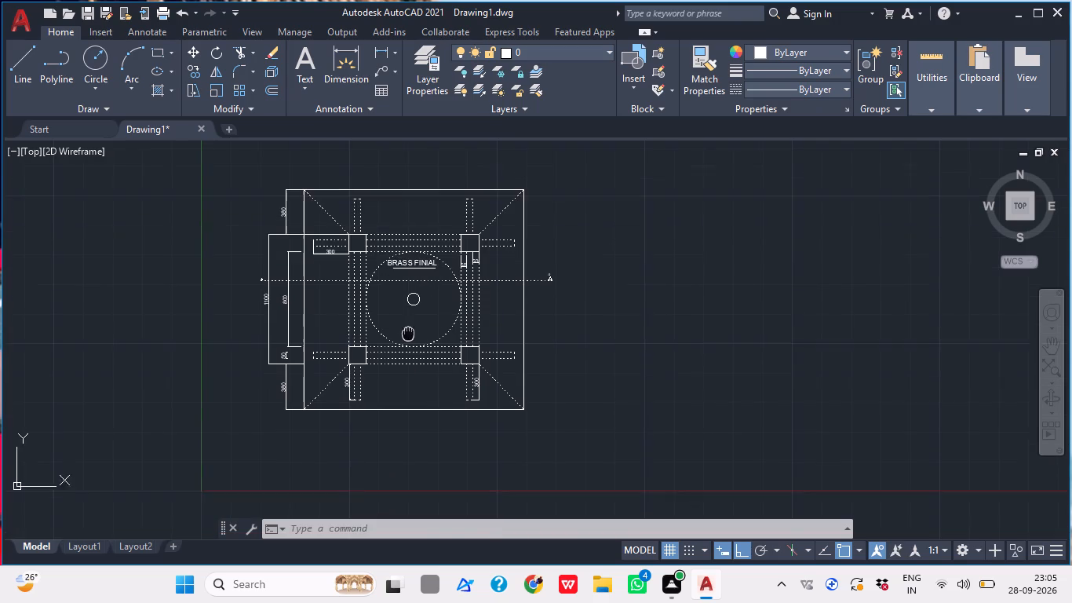
pyautogui.moveTo(408, 316); pyautogui.dragTo(407, 316, button='middle')
pyautogui.scroll(1, 407, 316)
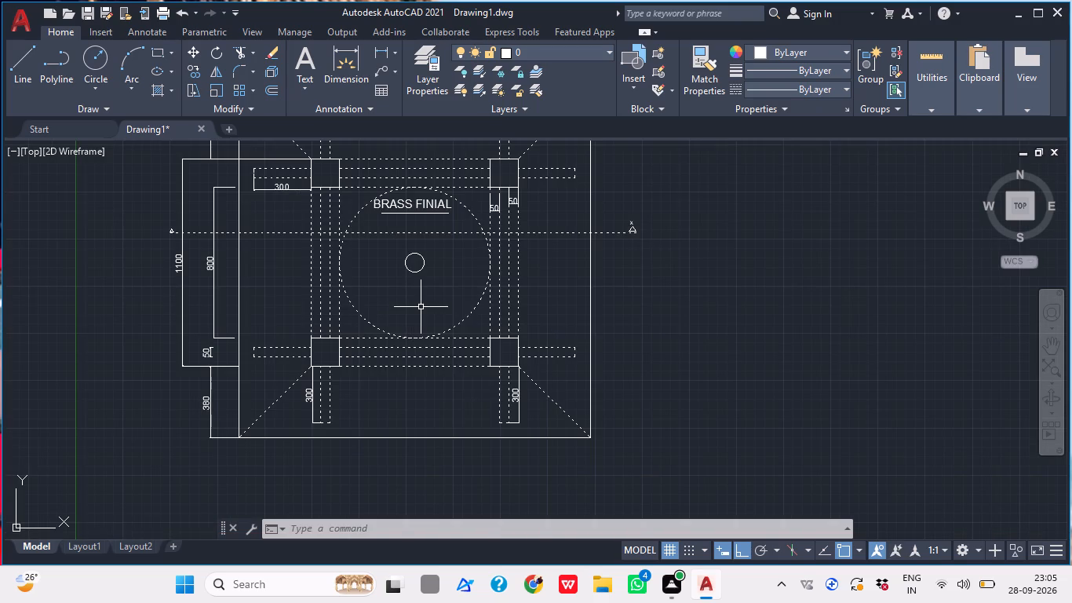
pyautogui.moveTo(396, 448); pyautogui.dragTo(359, 393, button='middle')
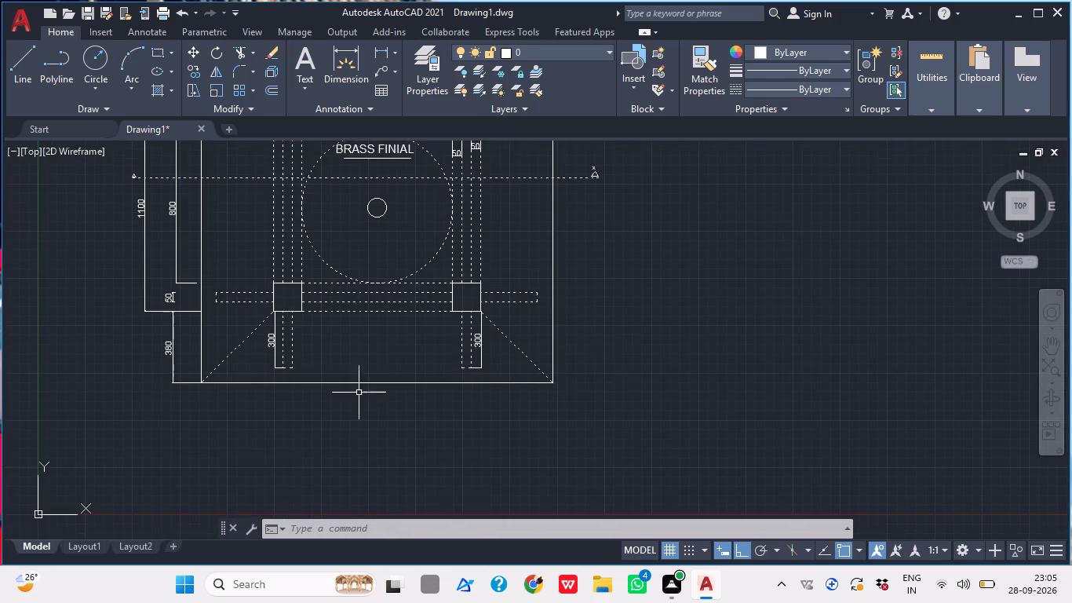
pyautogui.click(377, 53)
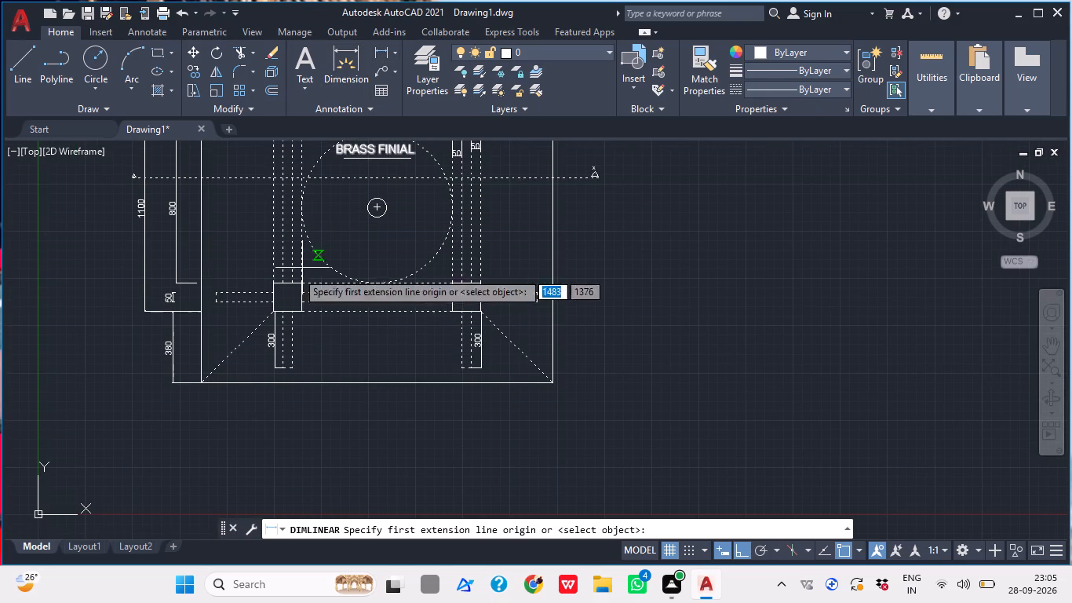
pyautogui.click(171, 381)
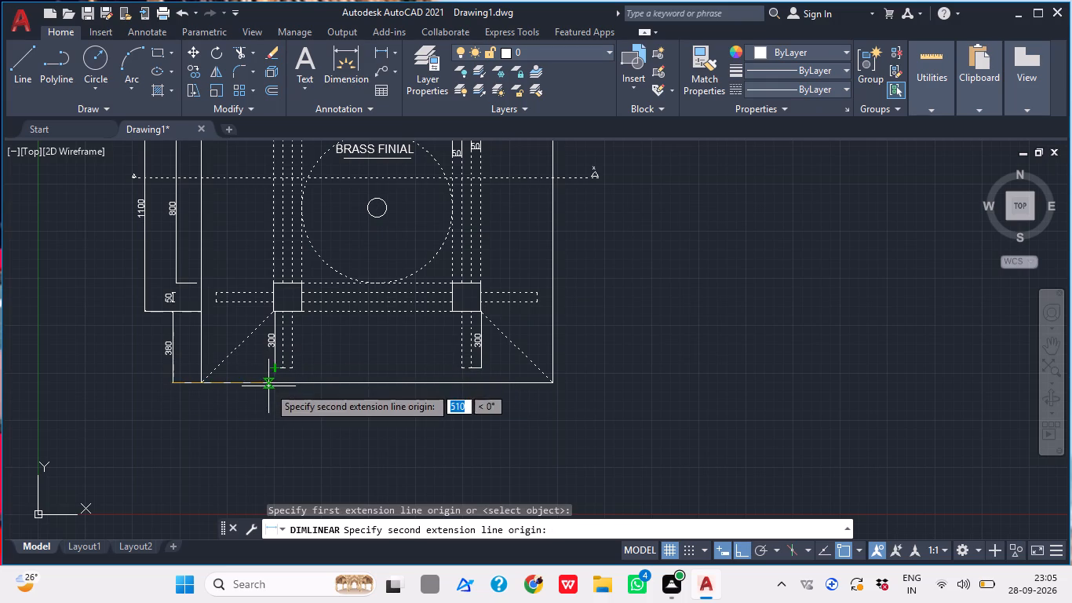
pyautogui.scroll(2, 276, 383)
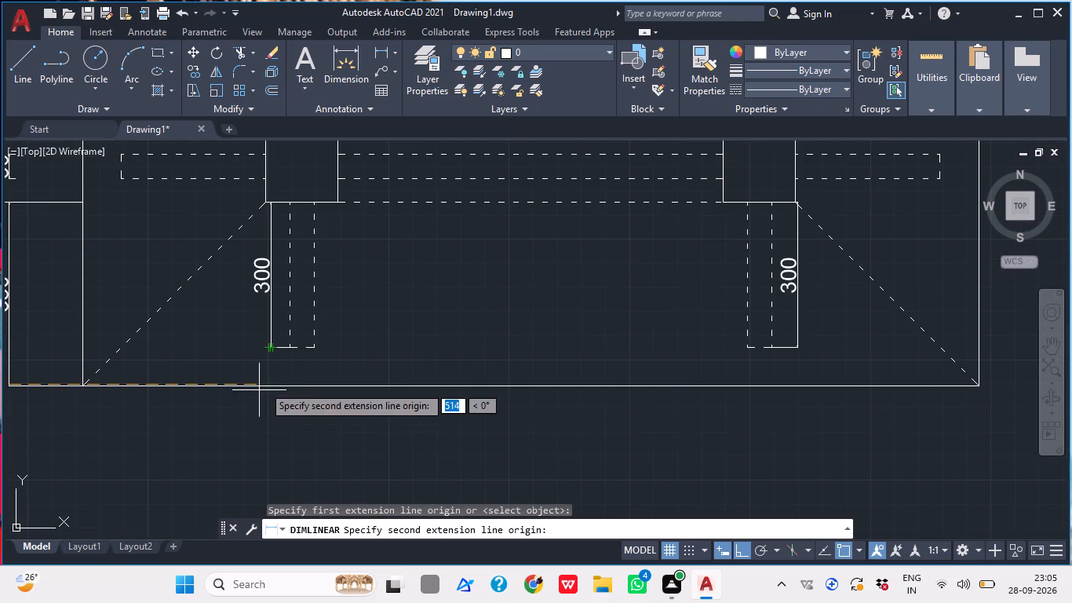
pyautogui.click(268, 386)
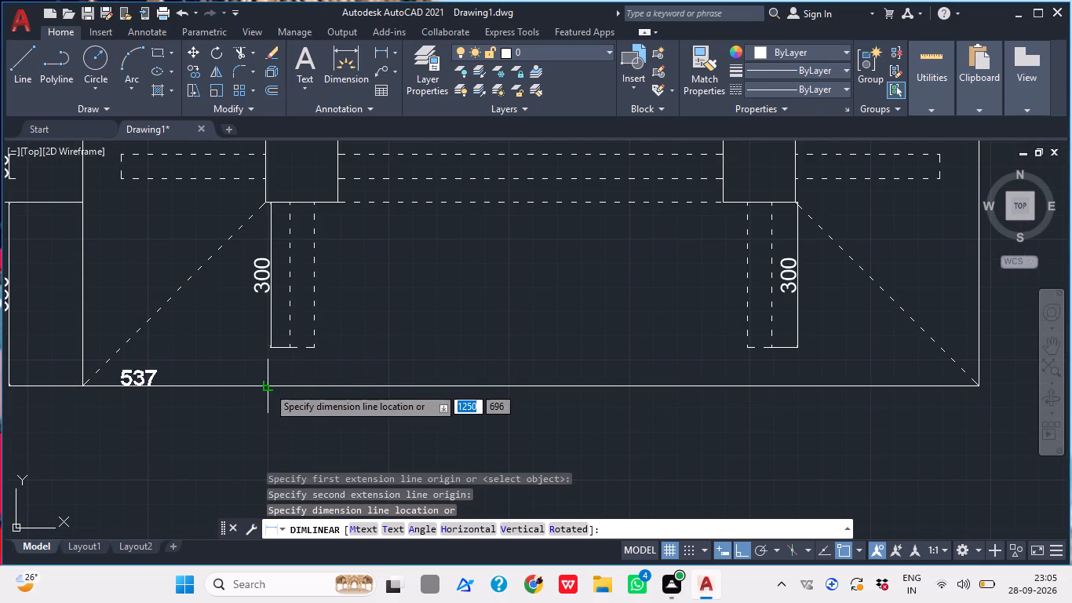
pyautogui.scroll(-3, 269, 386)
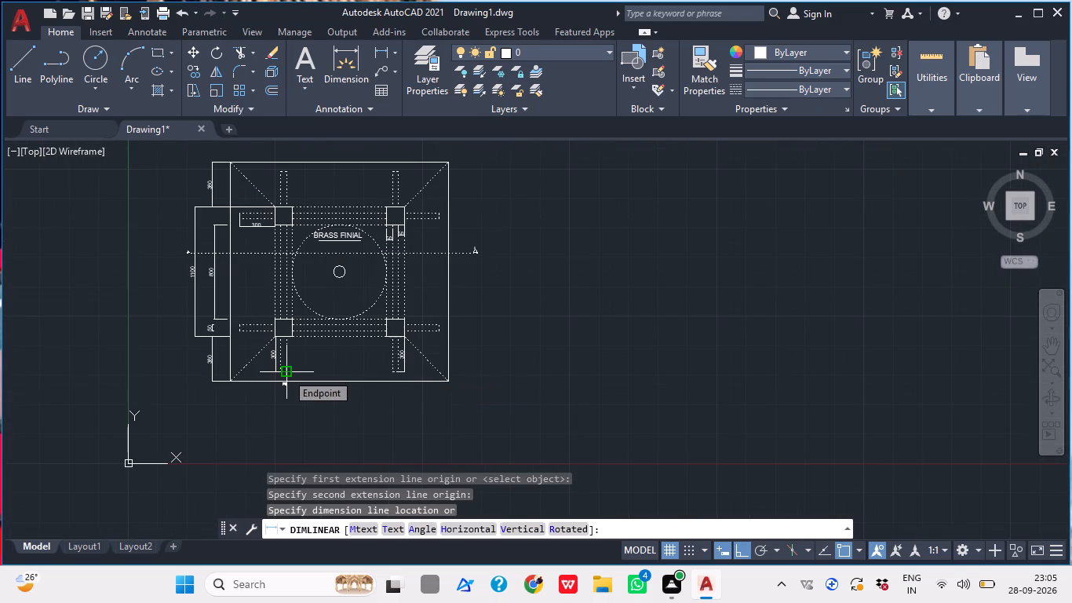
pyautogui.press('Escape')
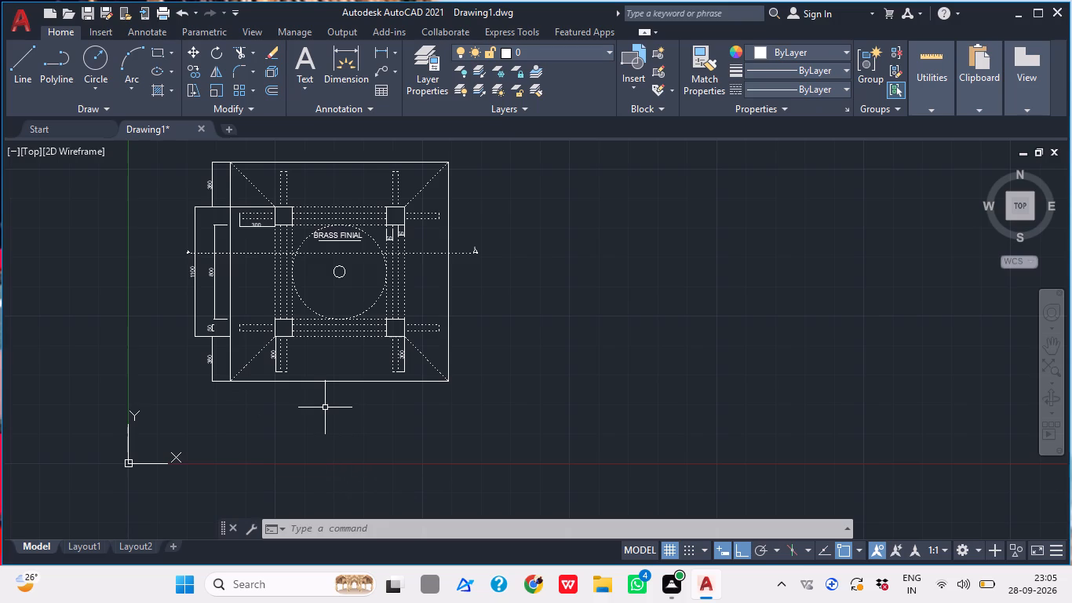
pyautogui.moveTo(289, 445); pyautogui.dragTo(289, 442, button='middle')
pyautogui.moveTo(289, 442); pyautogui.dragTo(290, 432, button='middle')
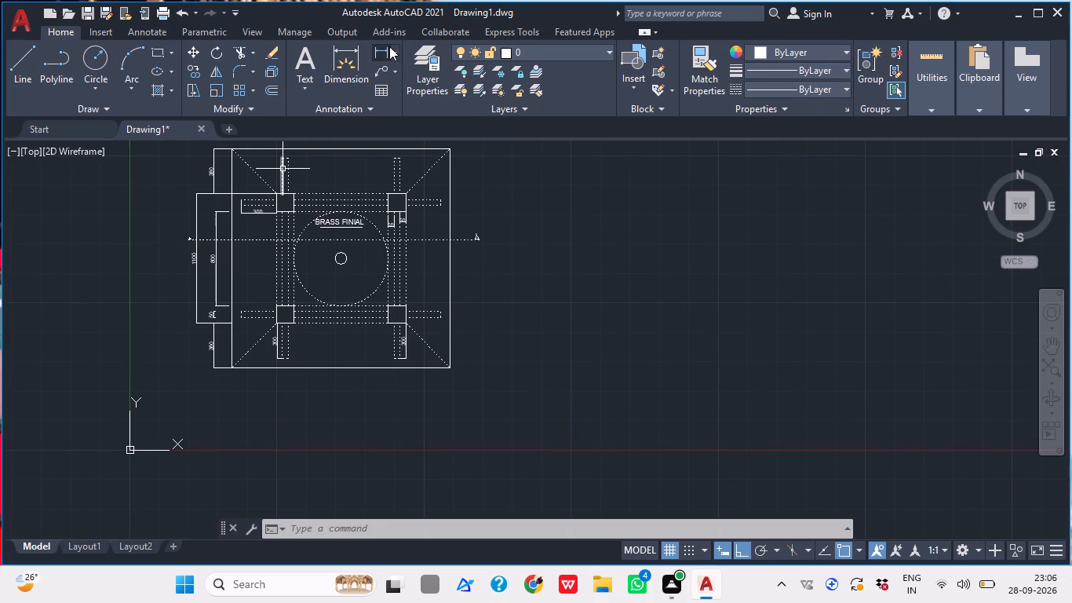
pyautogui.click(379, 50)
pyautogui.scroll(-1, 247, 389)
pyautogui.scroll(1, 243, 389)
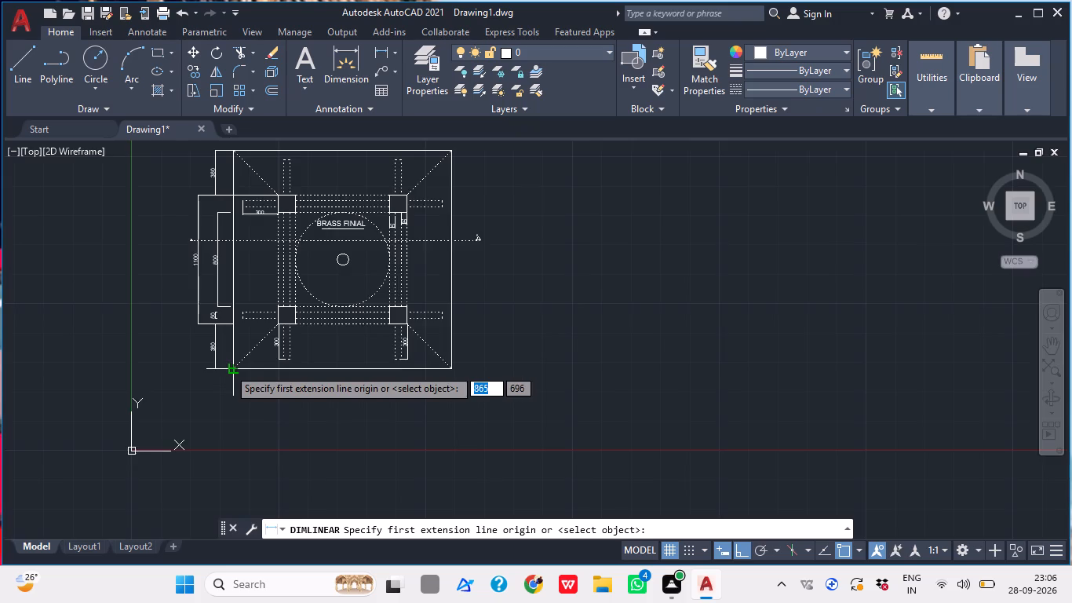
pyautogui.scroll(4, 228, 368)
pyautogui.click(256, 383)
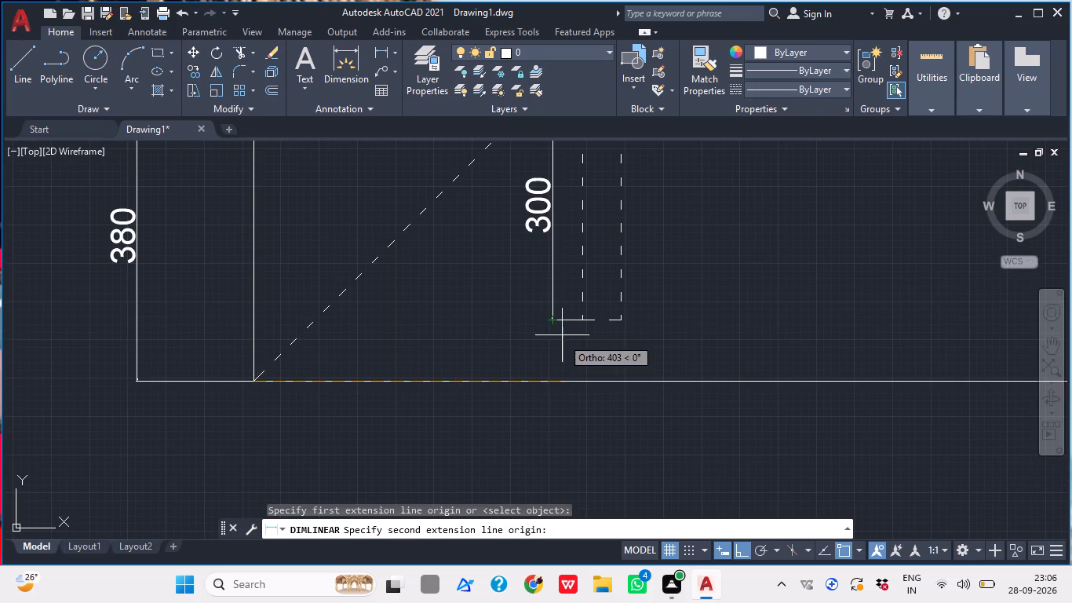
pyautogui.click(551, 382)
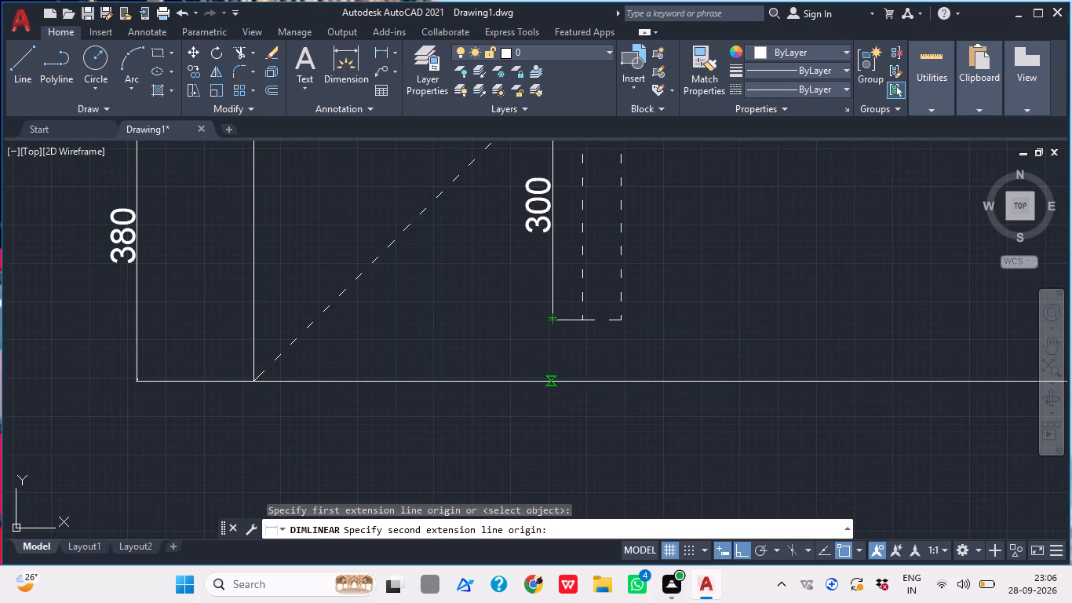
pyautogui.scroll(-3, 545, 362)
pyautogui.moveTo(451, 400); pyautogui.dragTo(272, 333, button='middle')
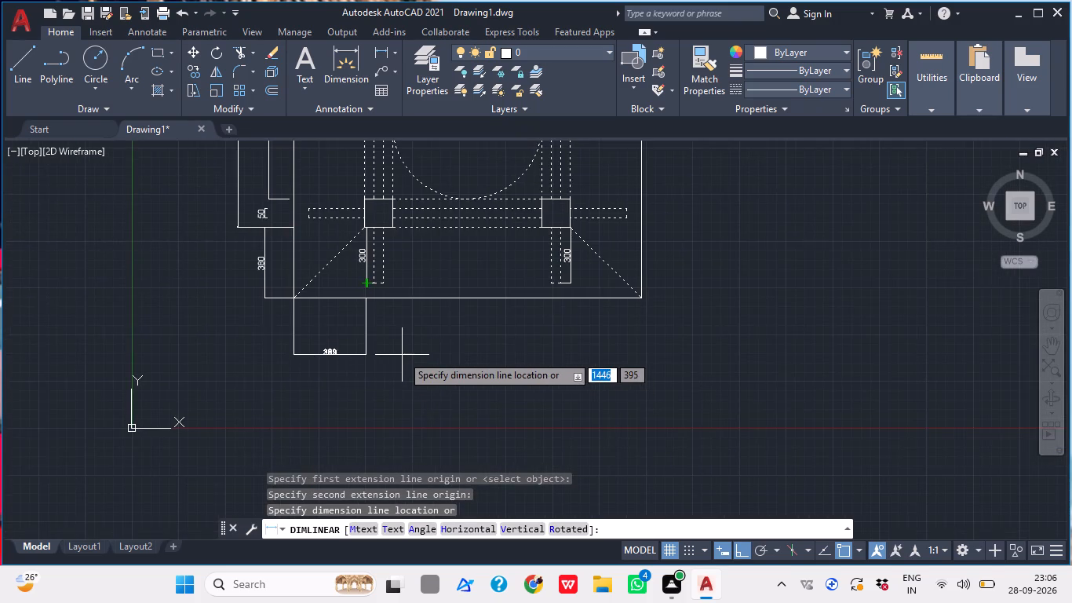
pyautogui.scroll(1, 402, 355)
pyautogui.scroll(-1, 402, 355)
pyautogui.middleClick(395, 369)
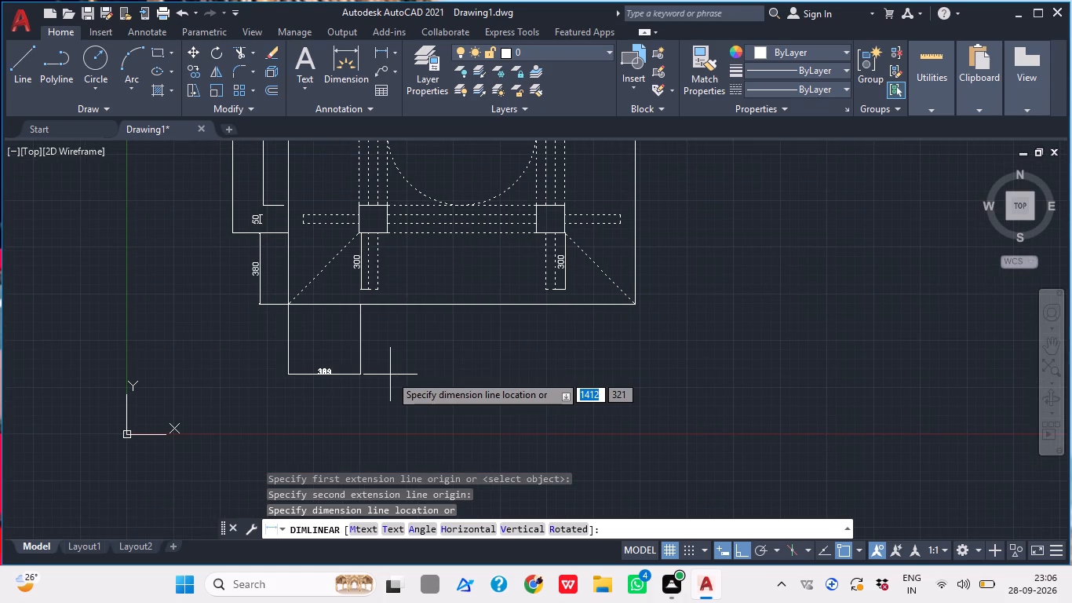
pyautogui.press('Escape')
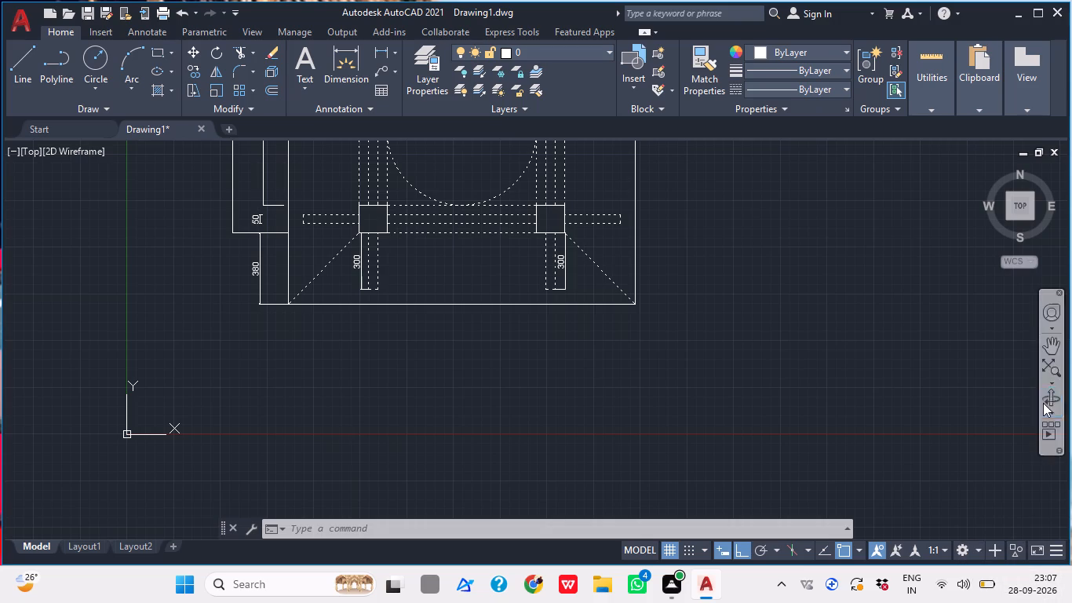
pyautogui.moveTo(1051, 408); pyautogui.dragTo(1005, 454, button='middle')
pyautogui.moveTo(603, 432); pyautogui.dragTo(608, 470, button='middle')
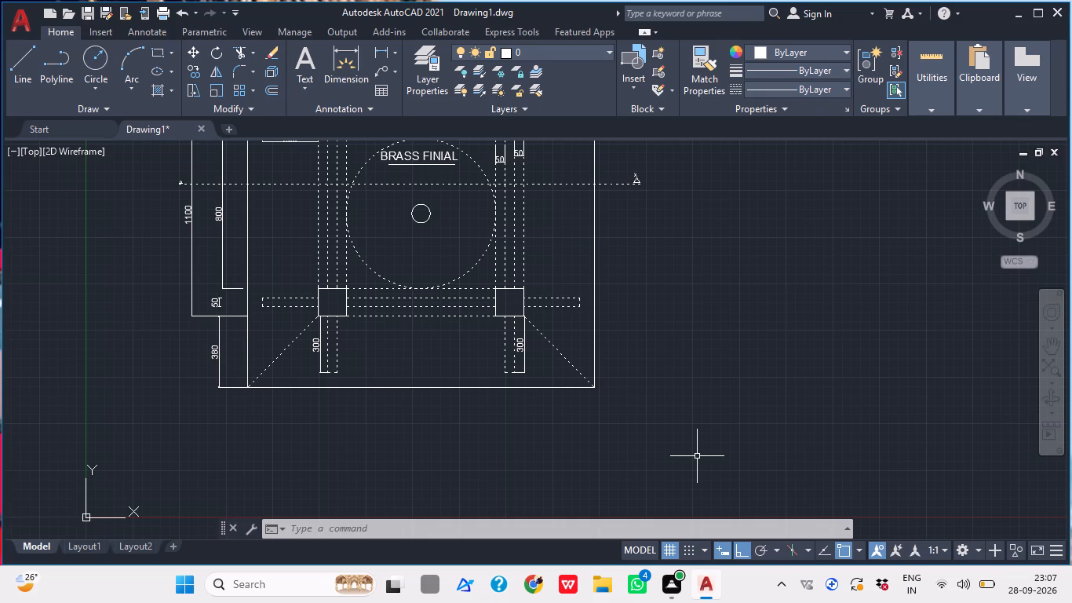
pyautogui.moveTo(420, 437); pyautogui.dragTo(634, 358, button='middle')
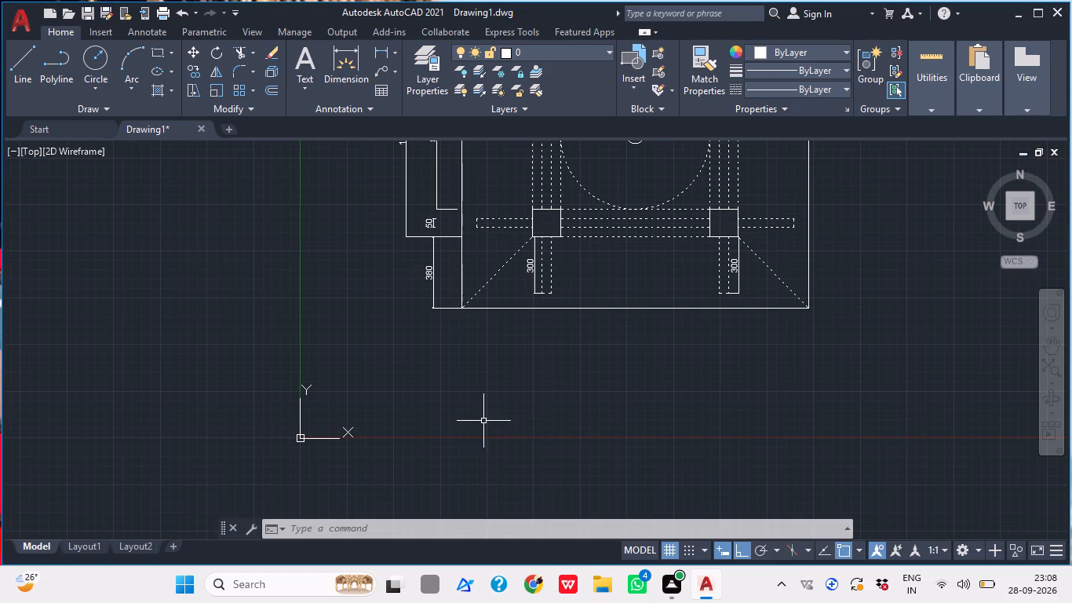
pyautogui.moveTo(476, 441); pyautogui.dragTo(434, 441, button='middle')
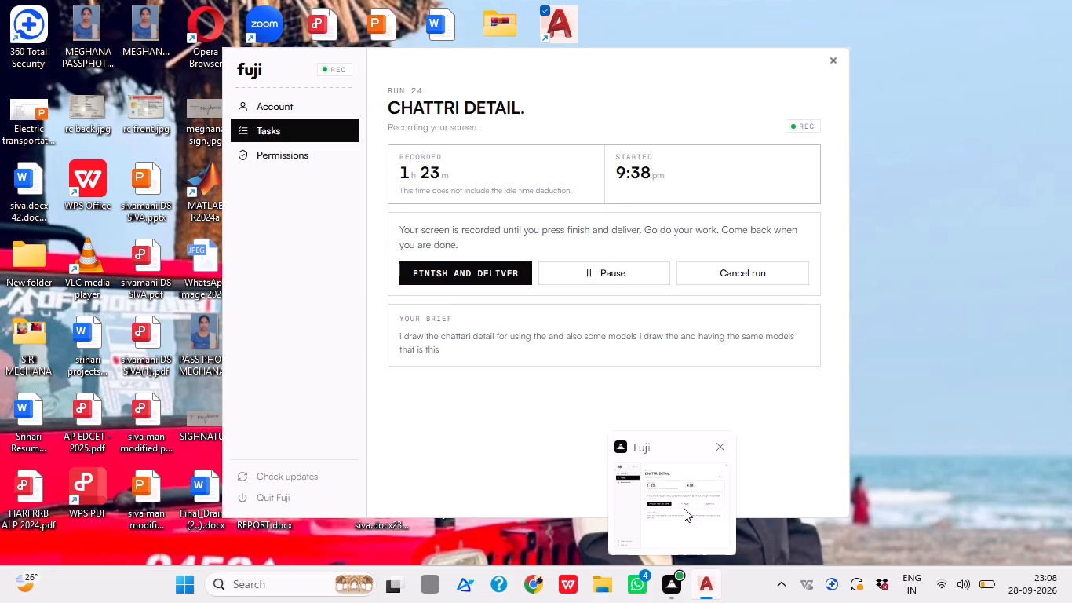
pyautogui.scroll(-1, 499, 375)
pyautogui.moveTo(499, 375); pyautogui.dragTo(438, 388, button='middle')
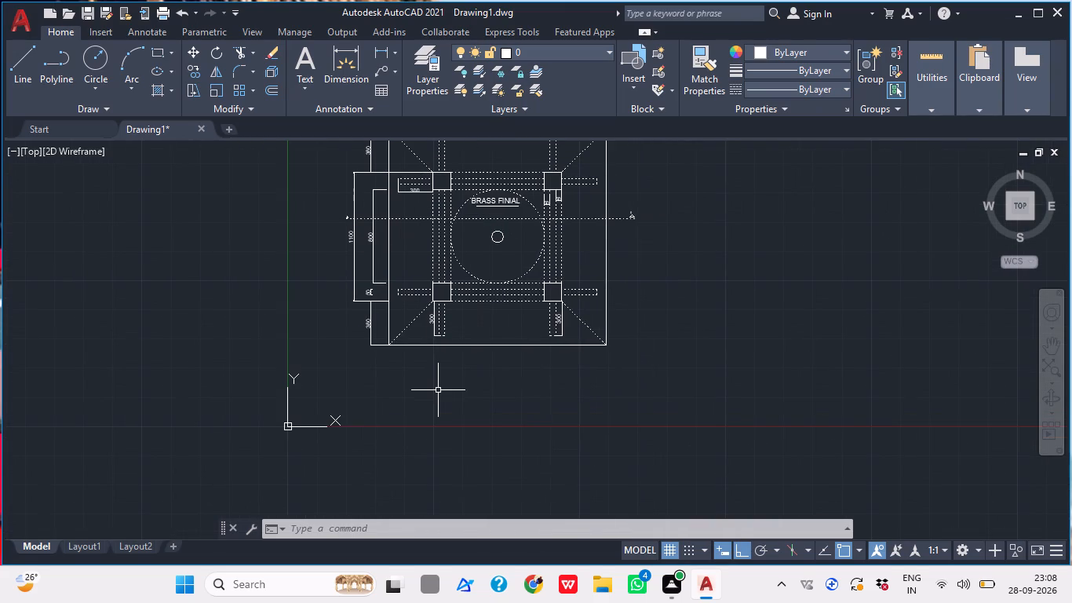
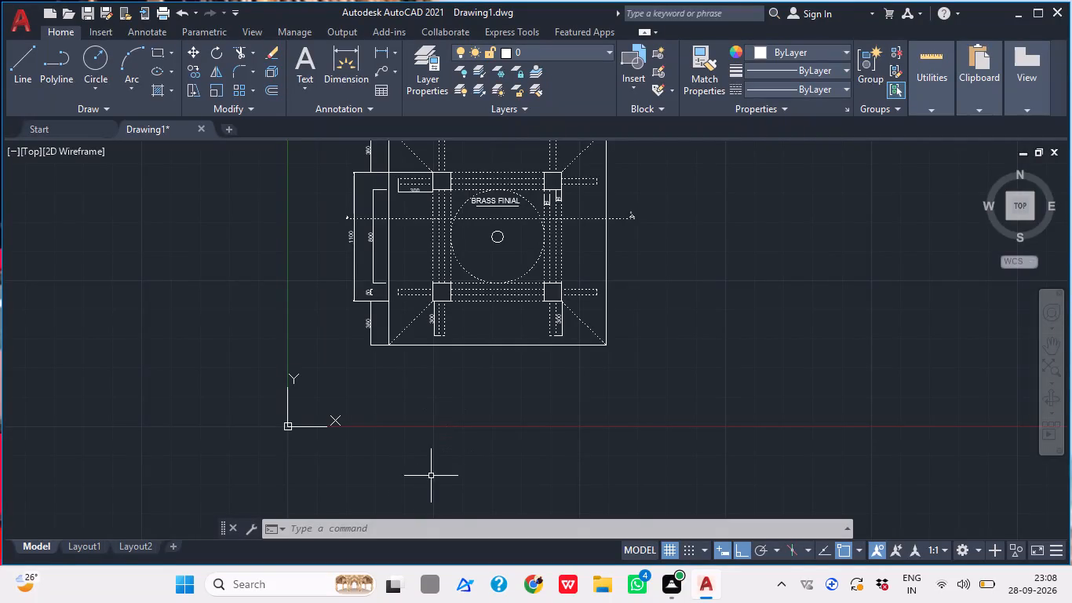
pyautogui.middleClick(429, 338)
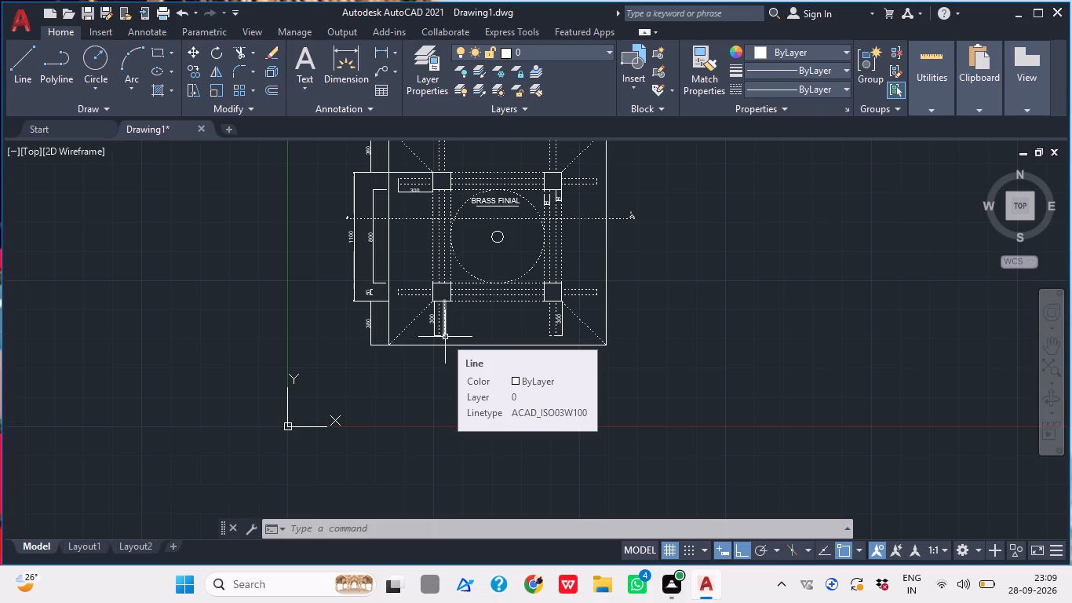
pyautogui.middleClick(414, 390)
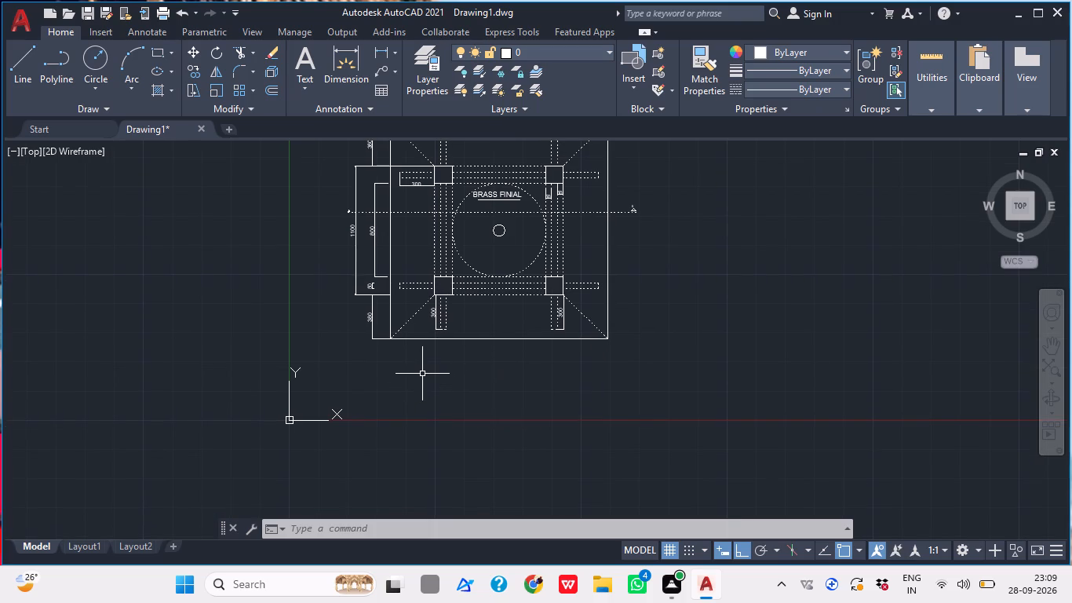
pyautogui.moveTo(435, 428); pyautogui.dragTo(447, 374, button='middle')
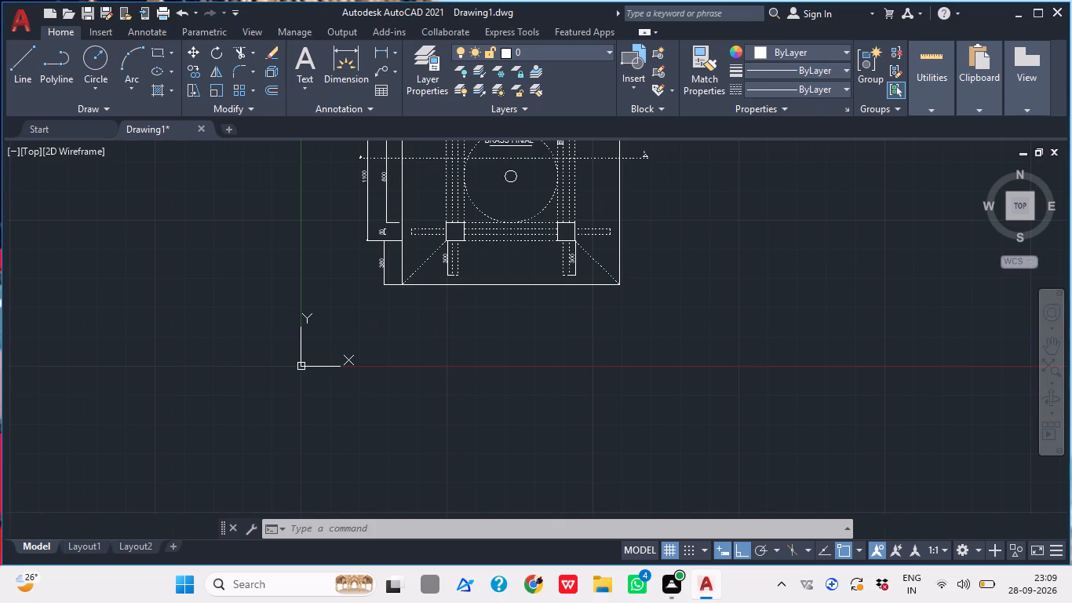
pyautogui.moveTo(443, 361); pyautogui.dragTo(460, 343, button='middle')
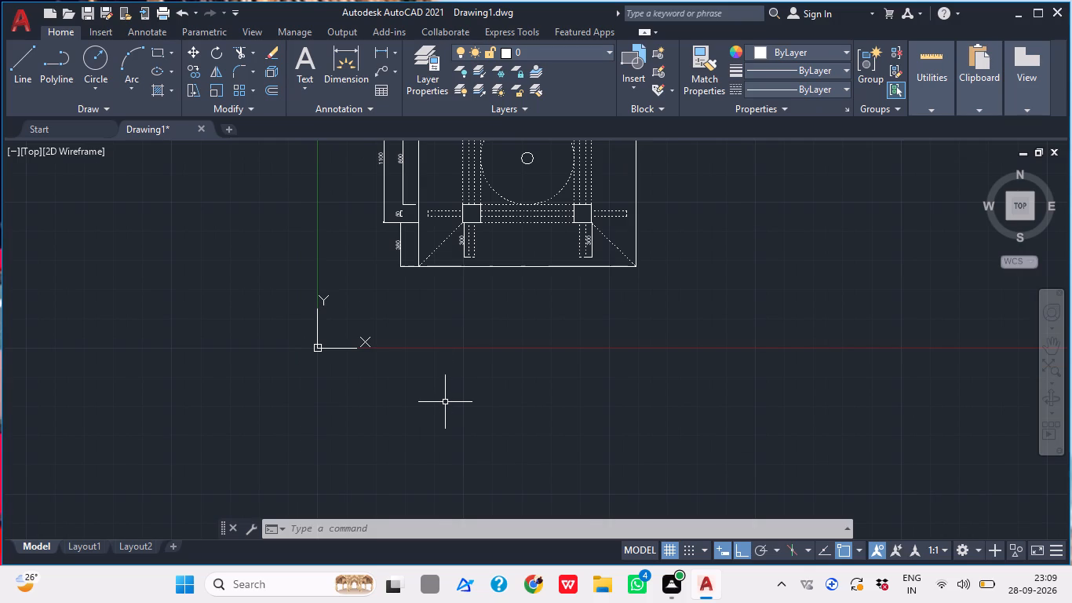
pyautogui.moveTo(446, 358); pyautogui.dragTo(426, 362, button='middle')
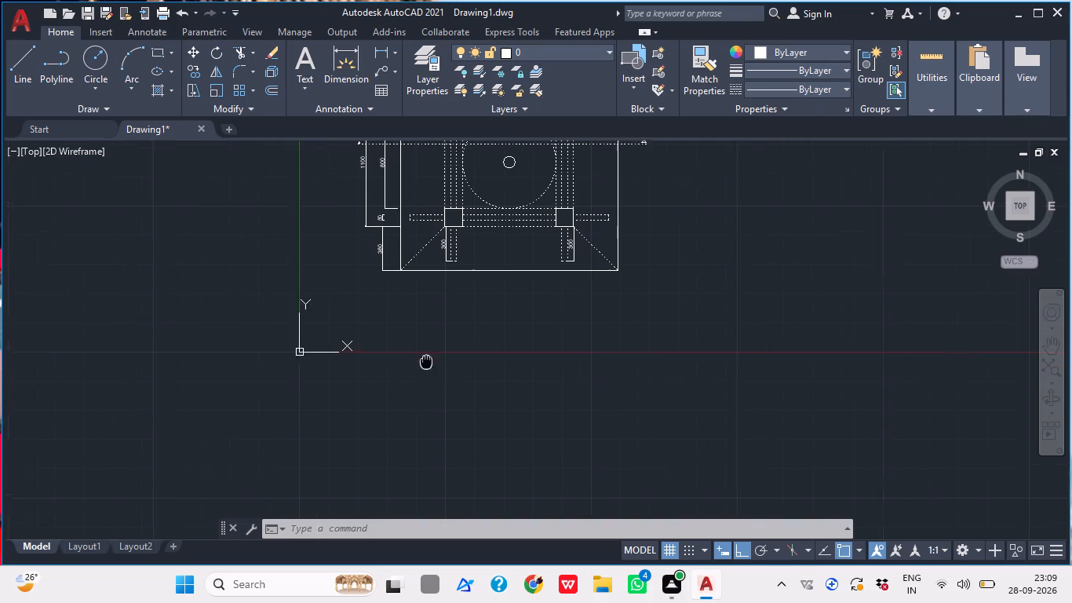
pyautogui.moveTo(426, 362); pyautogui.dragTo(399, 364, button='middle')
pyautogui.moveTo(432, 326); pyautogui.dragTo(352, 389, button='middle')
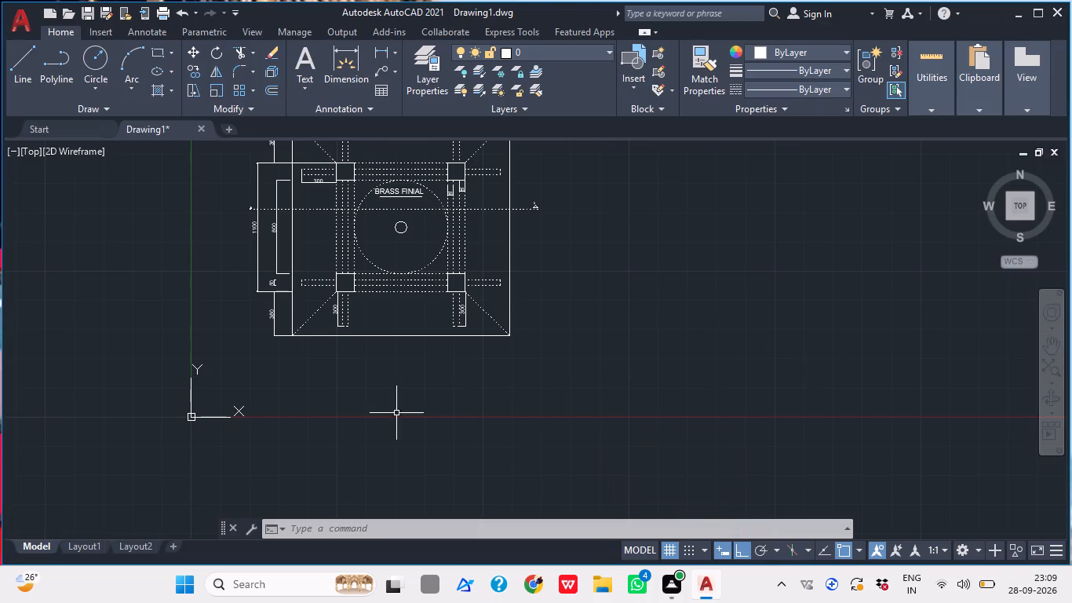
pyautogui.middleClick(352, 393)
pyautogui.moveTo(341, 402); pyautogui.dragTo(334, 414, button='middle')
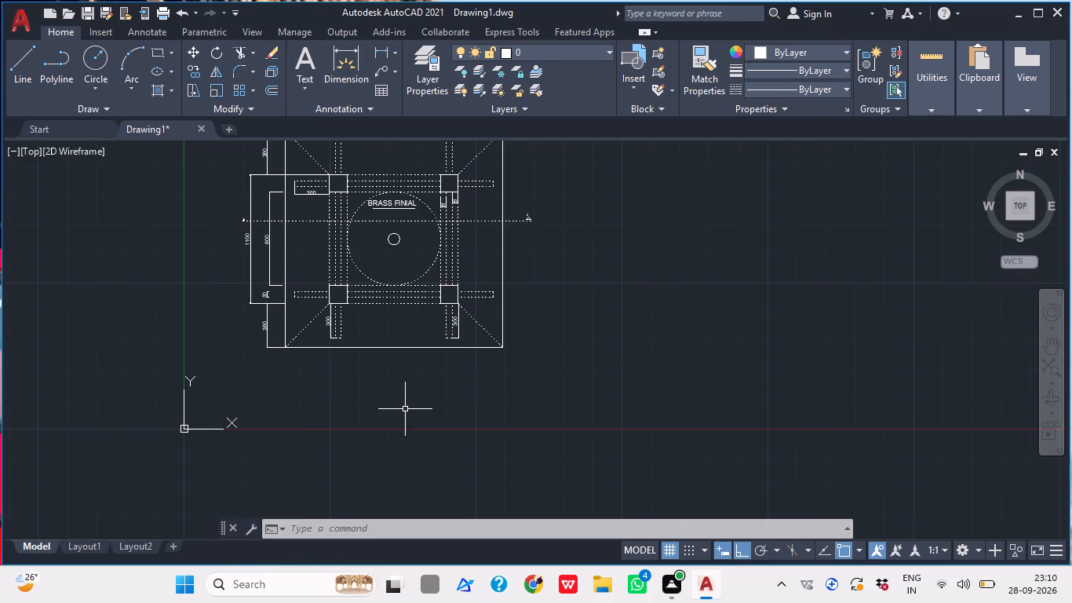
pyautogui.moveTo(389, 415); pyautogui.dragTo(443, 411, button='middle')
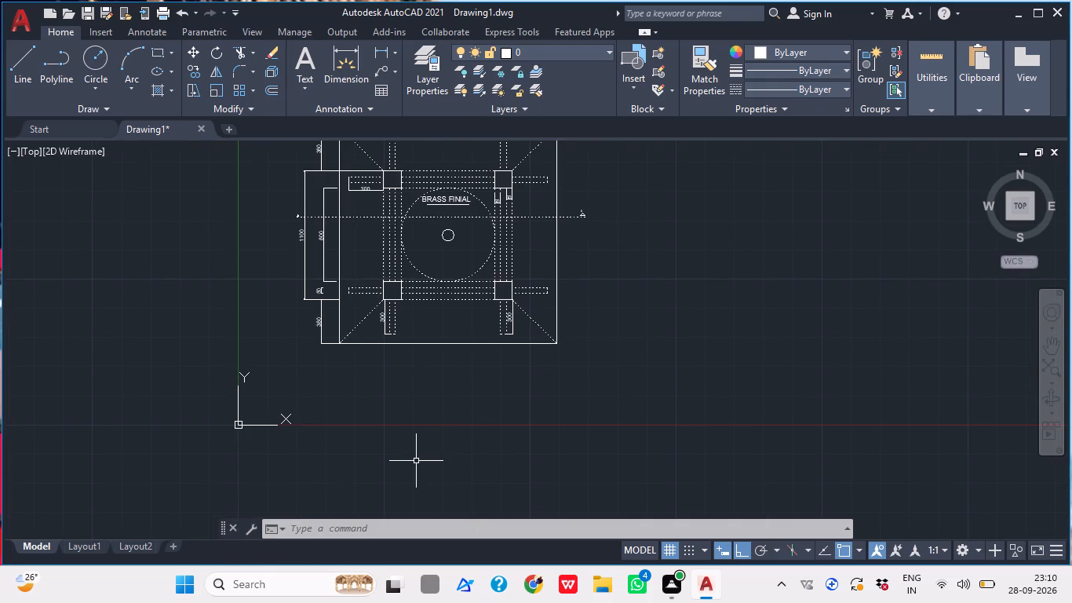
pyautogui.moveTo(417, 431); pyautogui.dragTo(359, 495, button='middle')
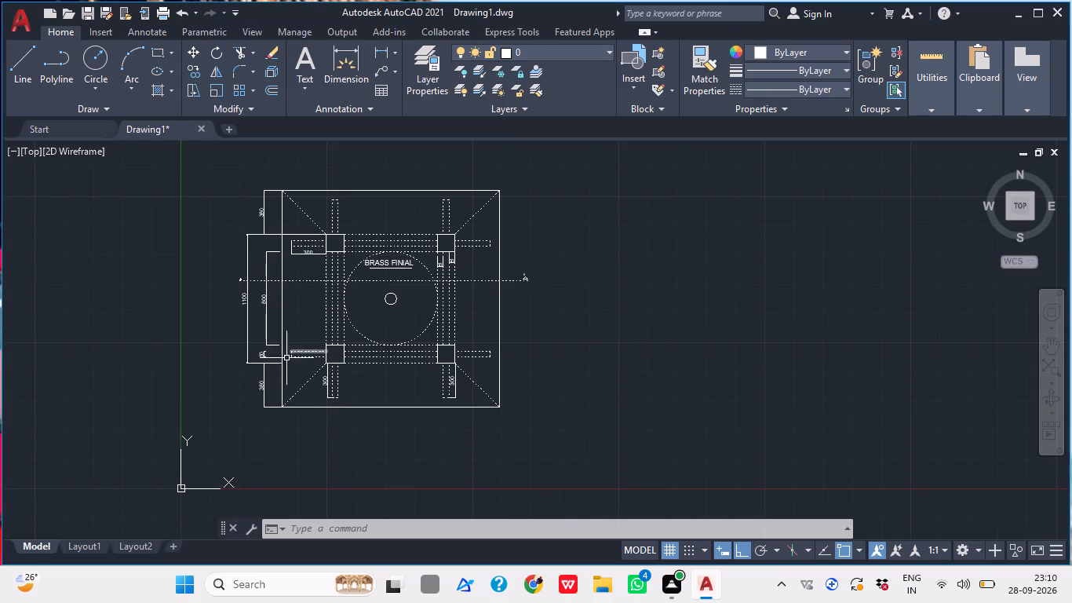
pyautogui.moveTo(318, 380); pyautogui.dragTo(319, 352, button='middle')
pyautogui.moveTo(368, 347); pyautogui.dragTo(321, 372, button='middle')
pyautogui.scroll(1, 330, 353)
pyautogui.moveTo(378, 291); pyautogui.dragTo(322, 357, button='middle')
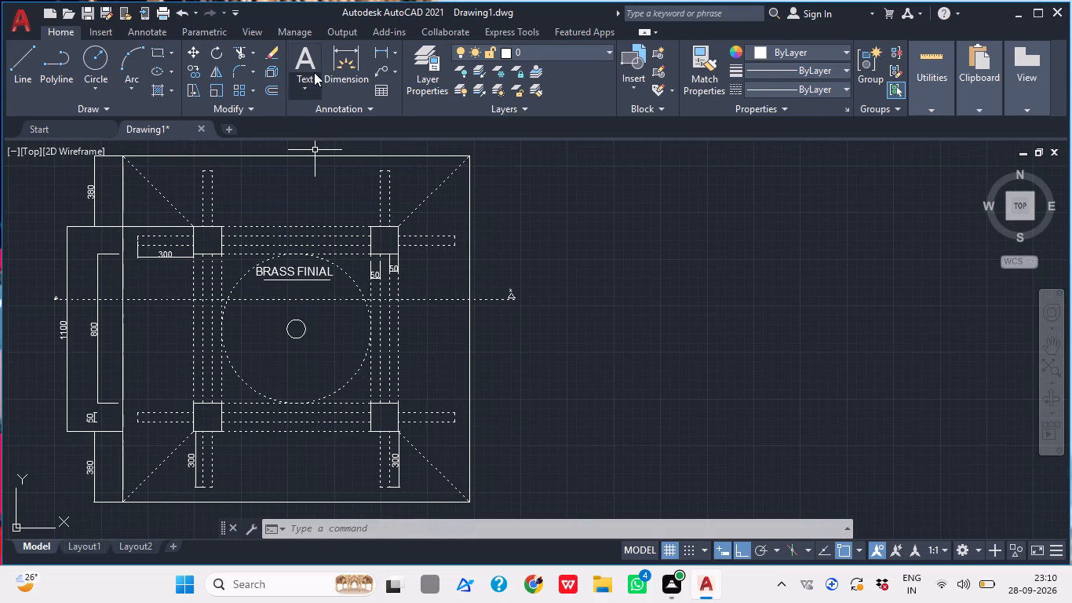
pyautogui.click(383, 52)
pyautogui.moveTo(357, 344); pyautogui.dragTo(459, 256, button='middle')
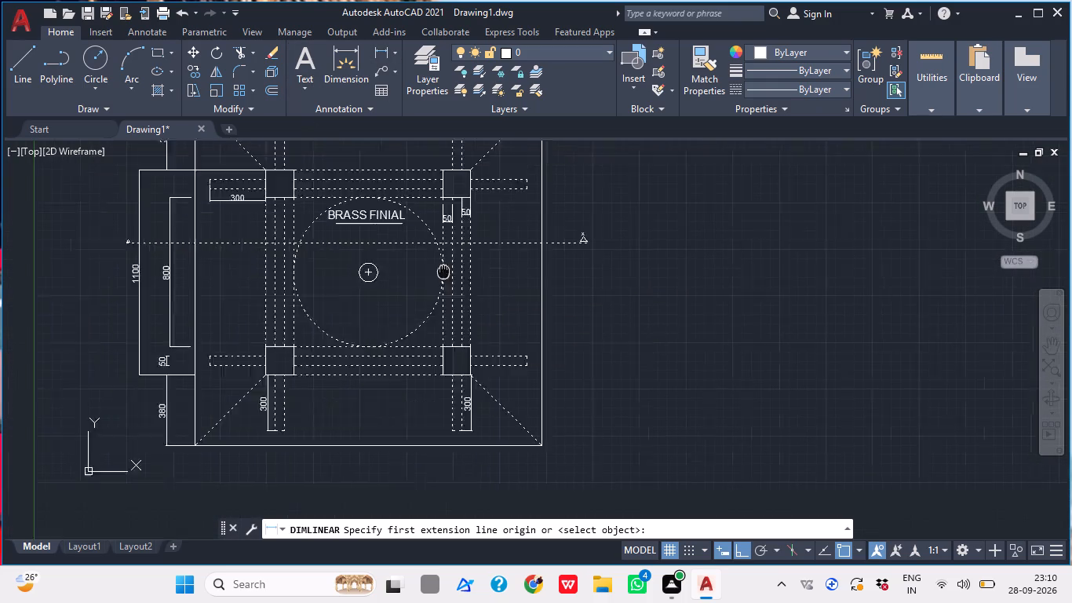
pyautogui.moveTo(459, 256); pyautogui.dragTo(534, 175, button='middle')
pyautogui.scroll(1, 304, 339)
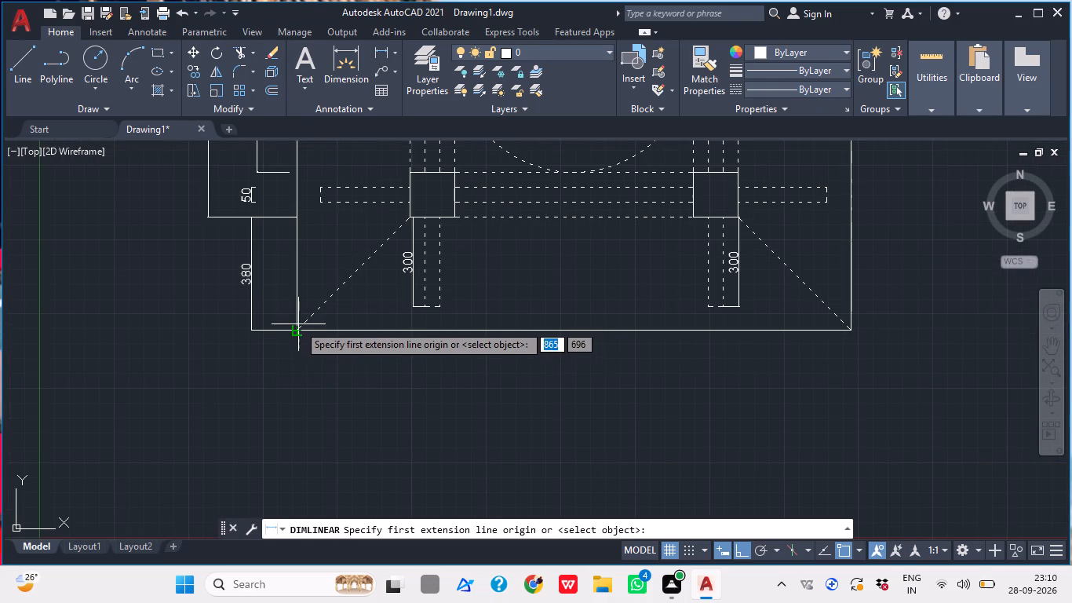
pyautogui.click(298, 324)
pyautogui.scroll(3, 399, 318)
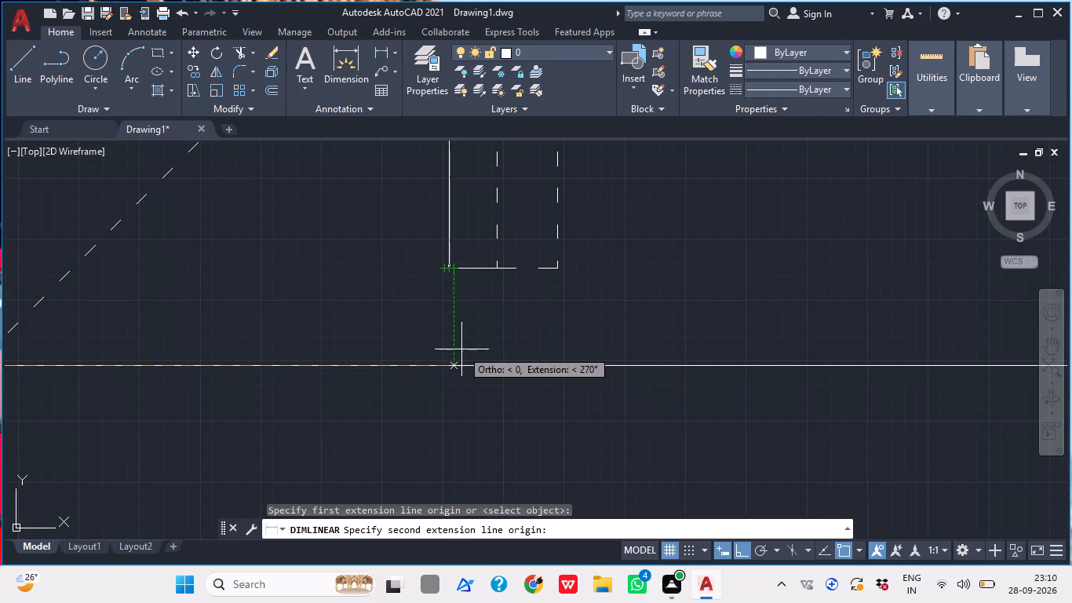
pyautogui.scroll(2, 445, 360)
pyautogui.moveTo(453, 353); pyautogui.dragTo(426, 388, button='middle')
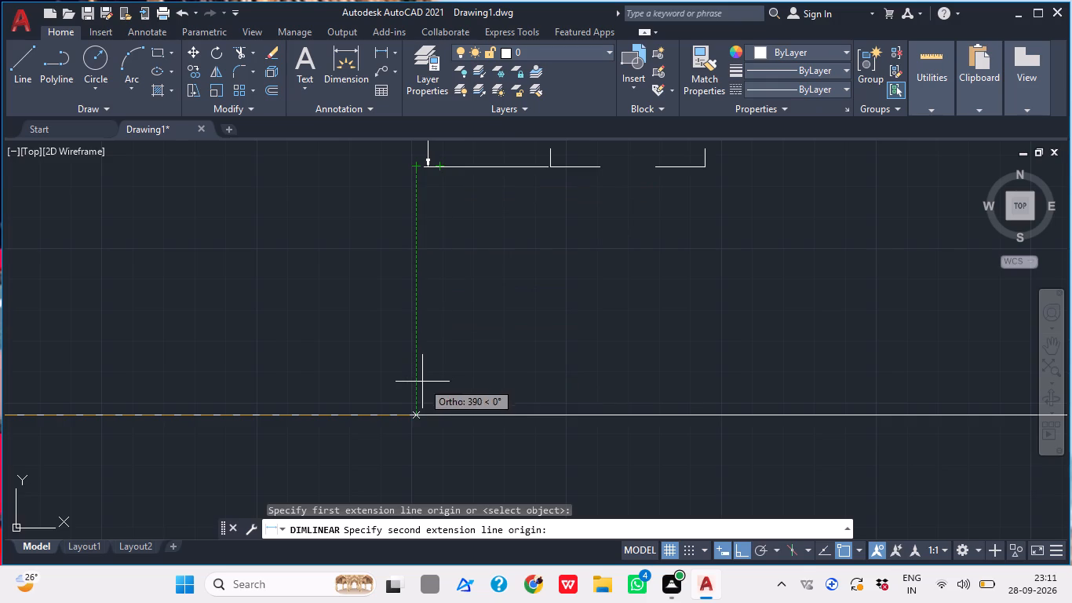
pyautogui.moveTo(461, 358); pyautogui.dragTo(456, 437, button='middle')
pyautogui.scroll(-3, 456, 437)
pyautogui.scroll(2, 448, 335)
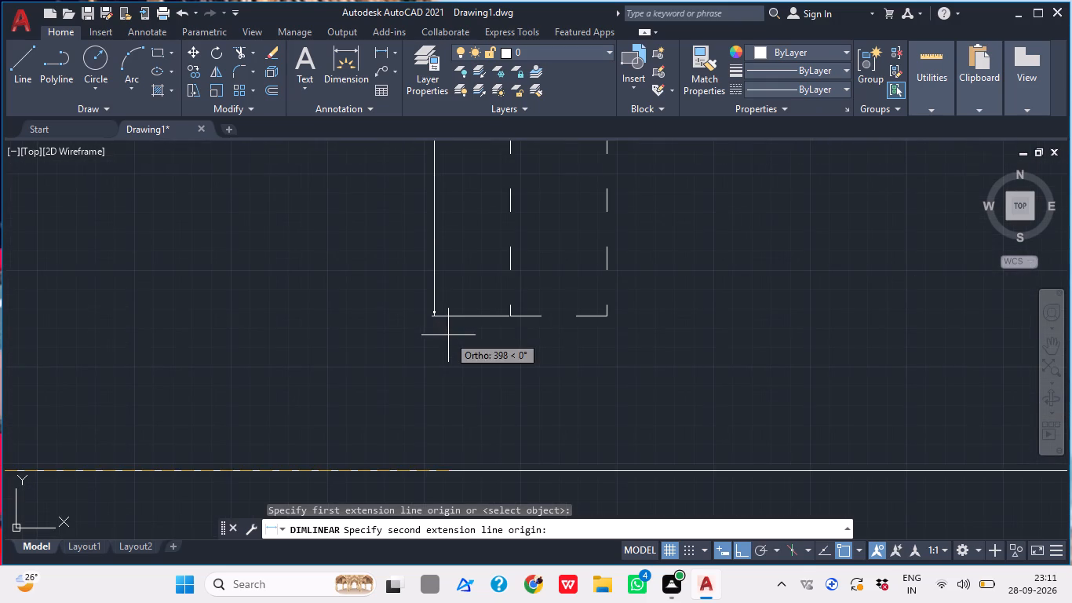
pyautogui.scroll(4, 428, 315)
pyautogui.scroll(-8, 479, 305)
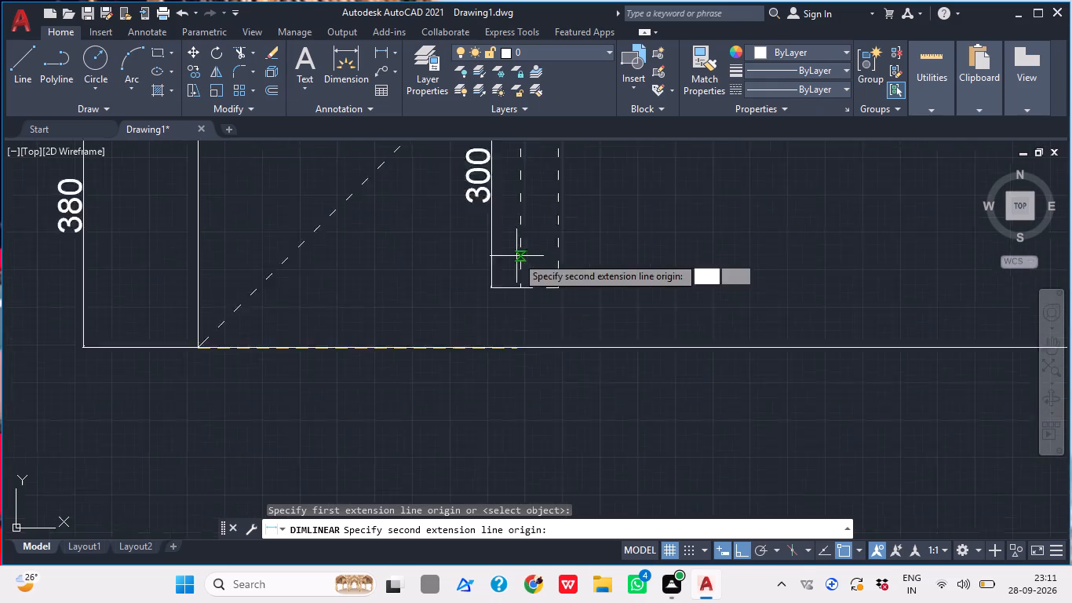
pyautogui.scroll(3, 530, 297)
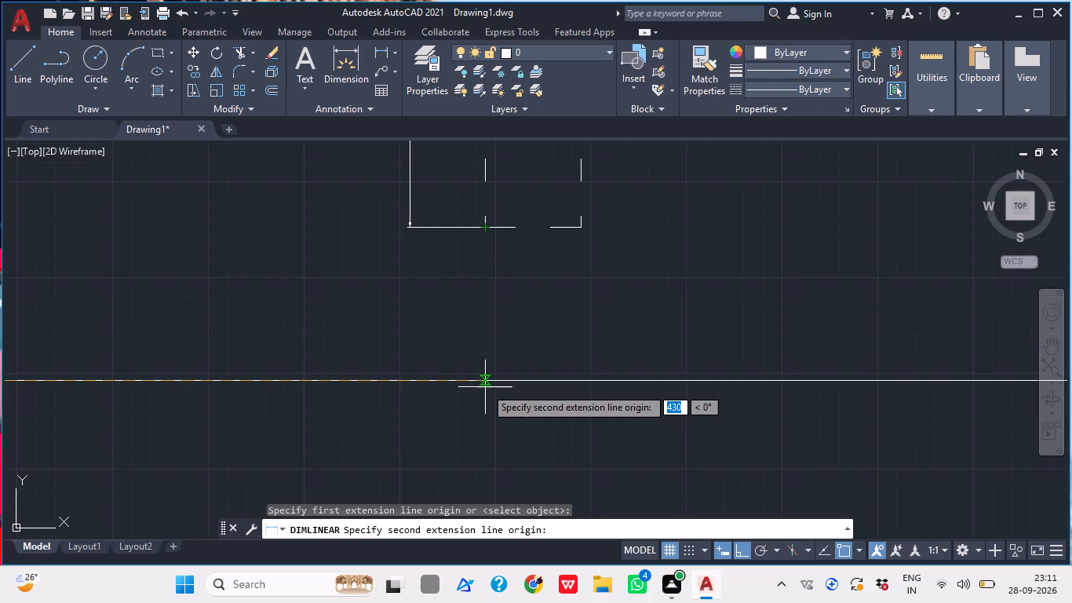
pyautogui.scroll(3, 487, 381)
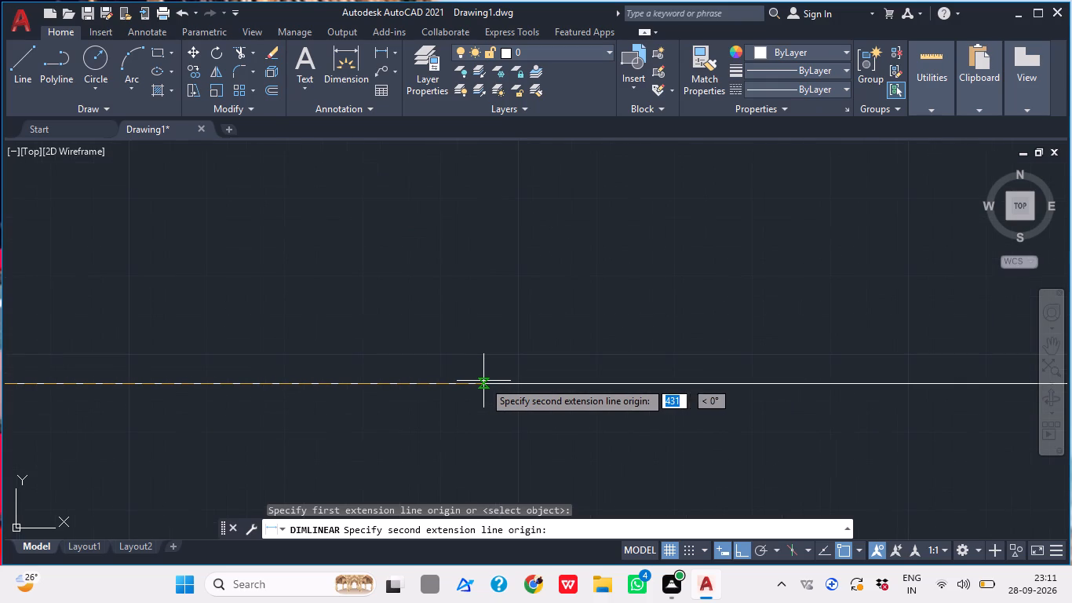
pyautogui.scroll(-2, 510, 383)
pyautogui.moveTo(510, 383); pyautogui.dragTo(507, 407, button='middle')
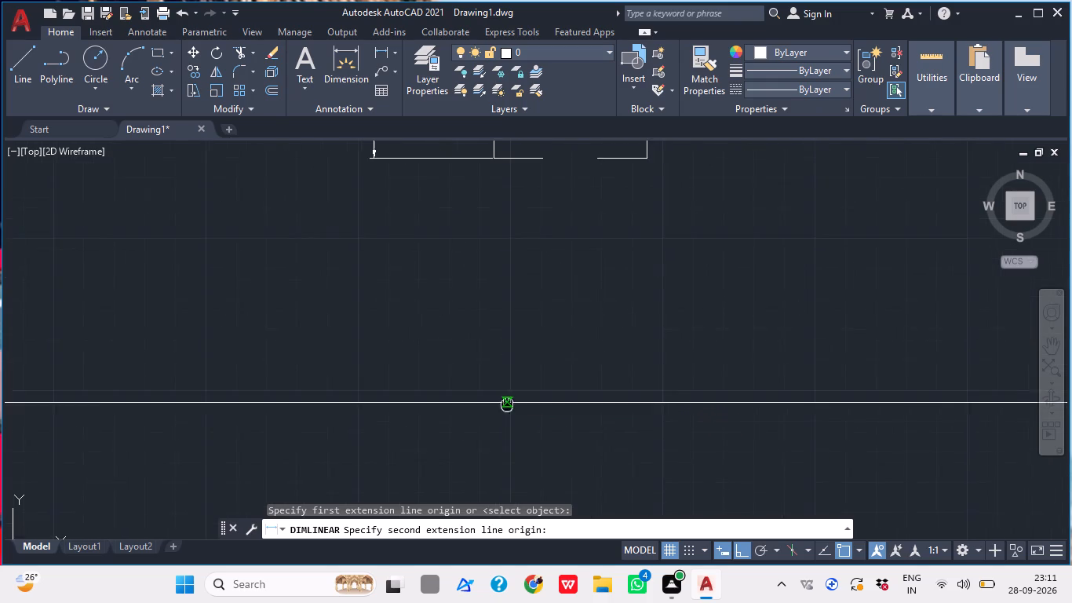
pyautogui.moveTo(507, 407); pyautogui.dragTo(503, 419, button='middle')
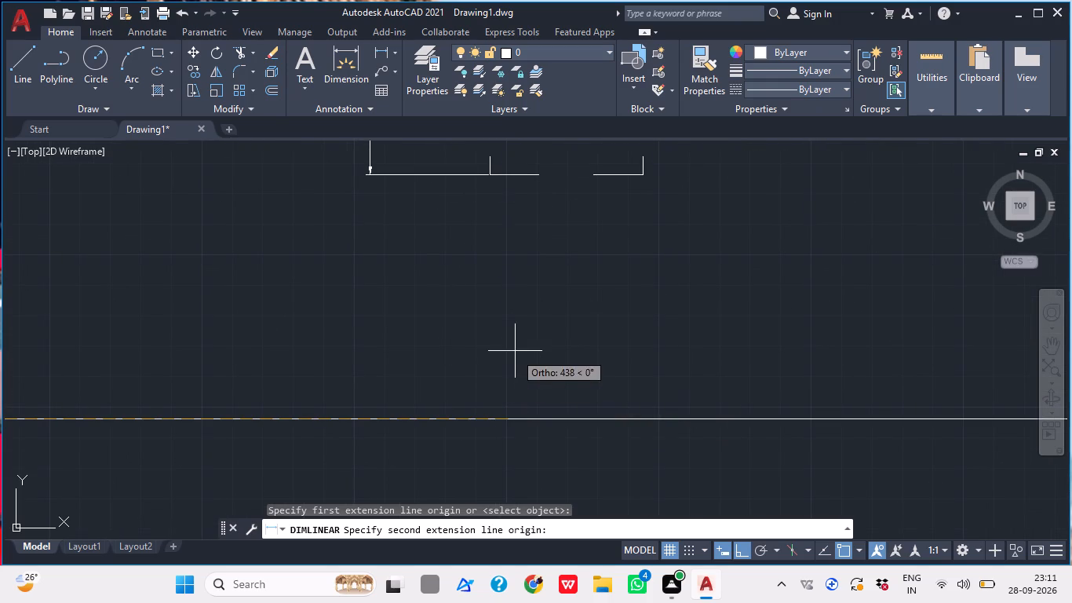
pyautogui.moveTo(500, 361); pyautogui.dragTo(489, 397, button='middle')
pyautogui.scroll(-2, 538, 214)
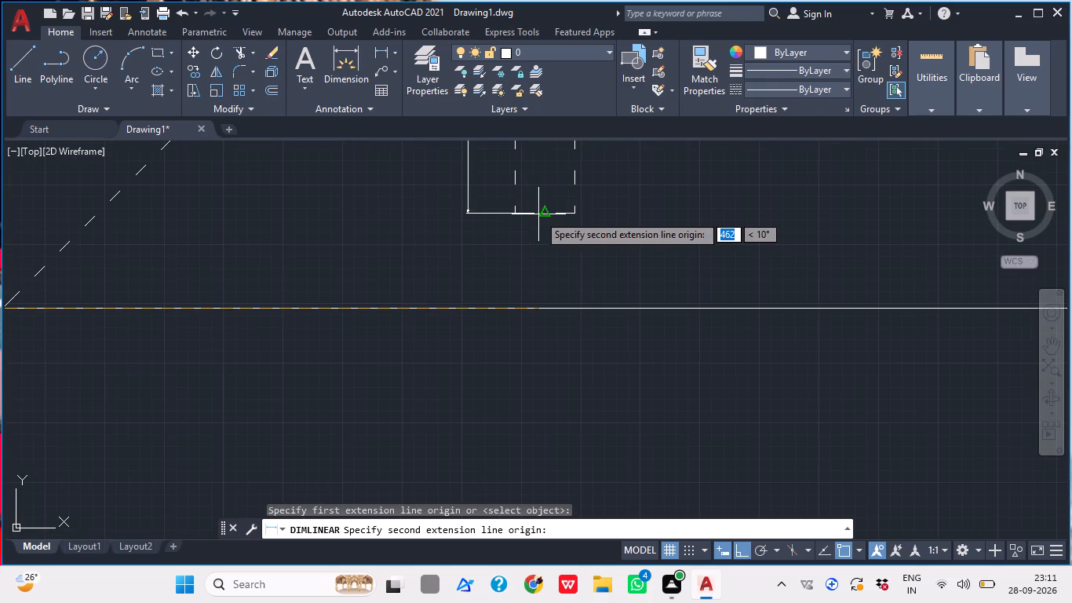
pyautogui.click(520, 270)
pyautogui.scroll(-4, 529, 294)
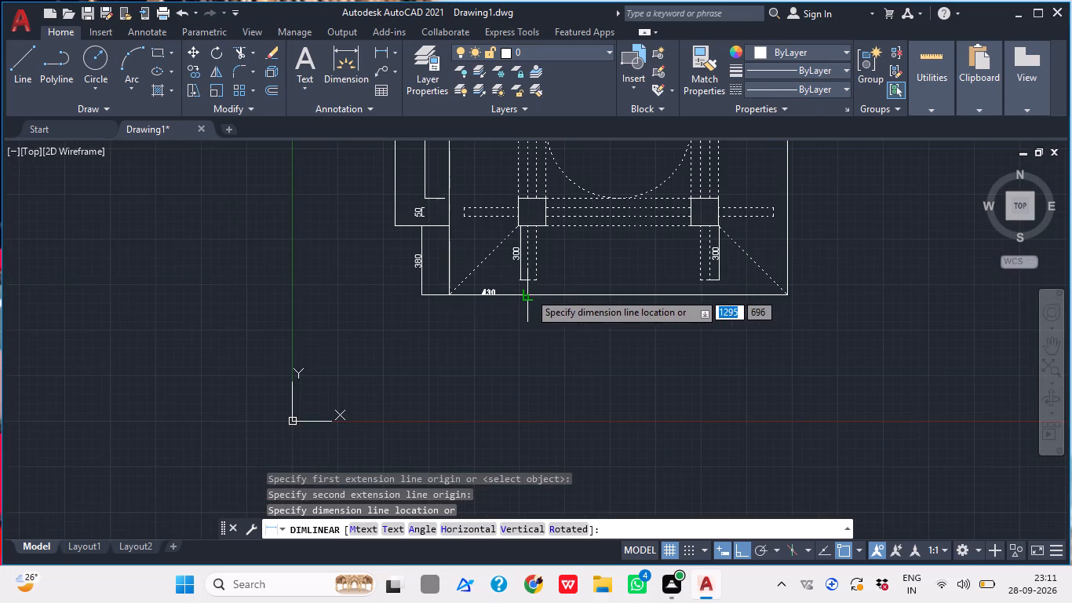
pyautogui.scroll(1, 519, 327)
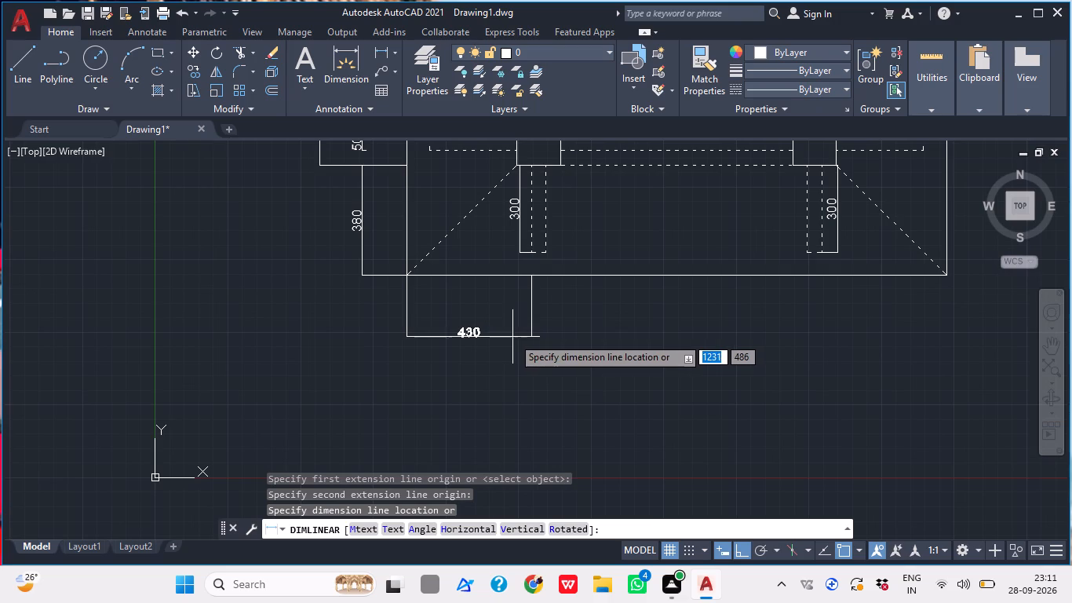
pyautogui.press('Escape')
# Draw a horizontal line about 380 long from the outer square's left edge to the lower-left block's bottom-left corner, retracing it to its start.
pyautogui.moveTo(548, 269); pyautogui.dragTo(504, 315, button='middle')
pyautogui.scroll(1, 447, 212)
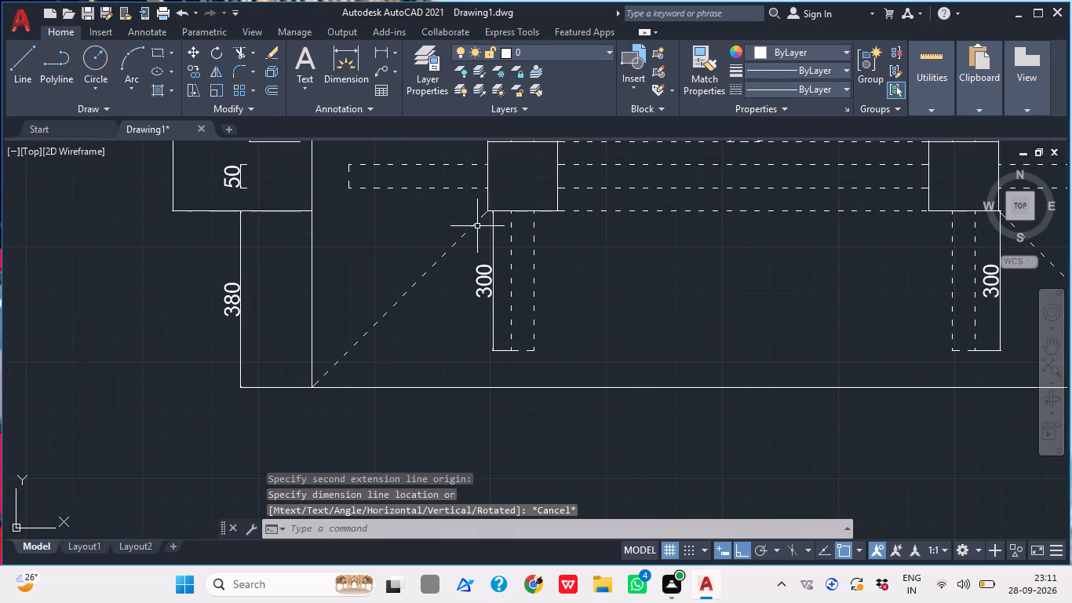
pyautogui.press('l')
pyautogui.press('space')
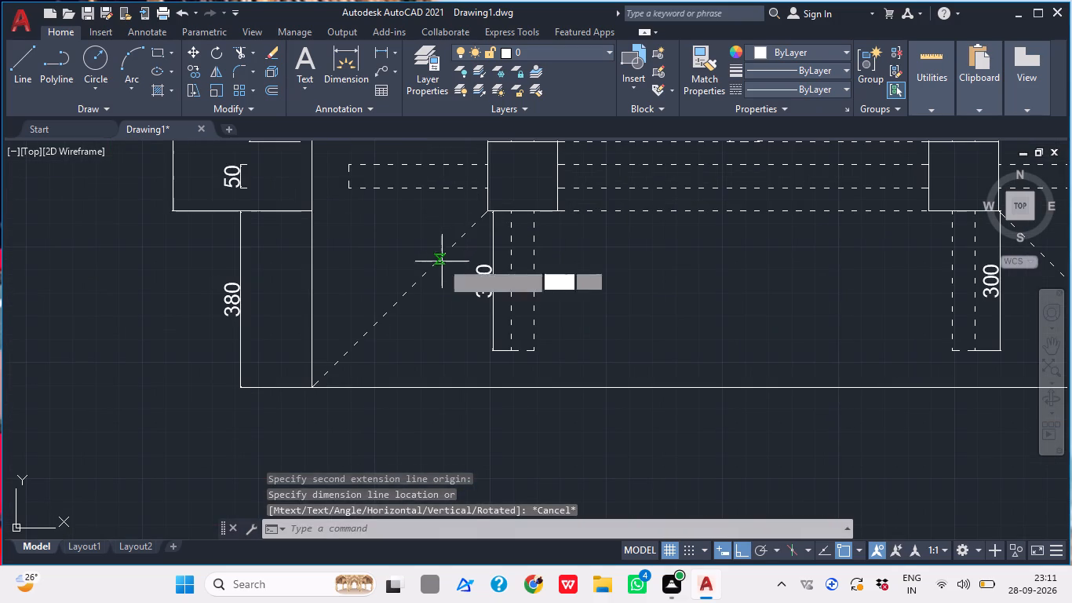
pyautogui.click(315, 210)
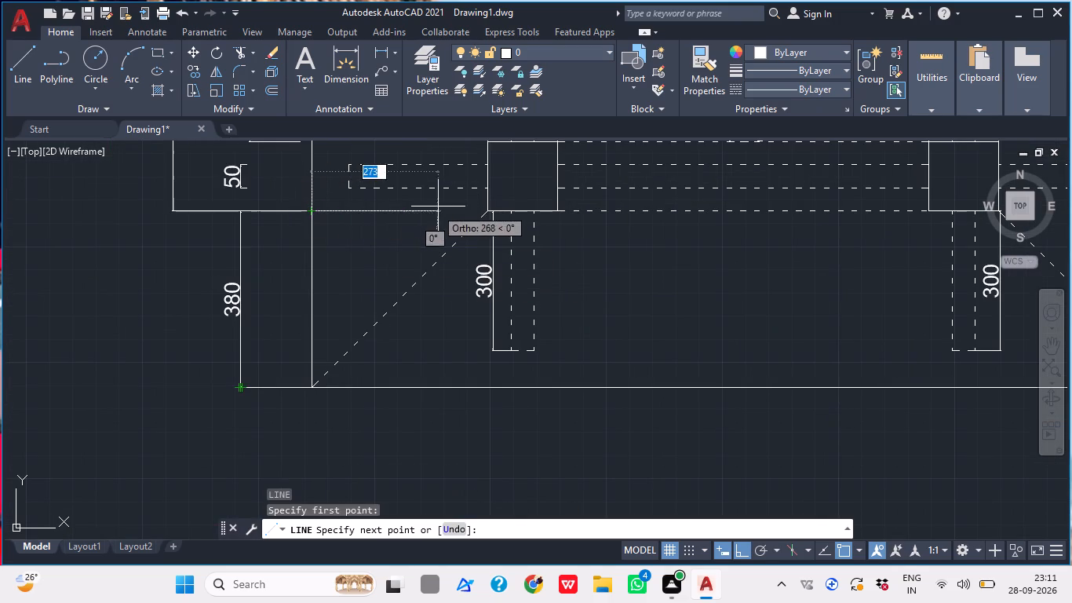
pyautogui.scroll(4, 489, 208)
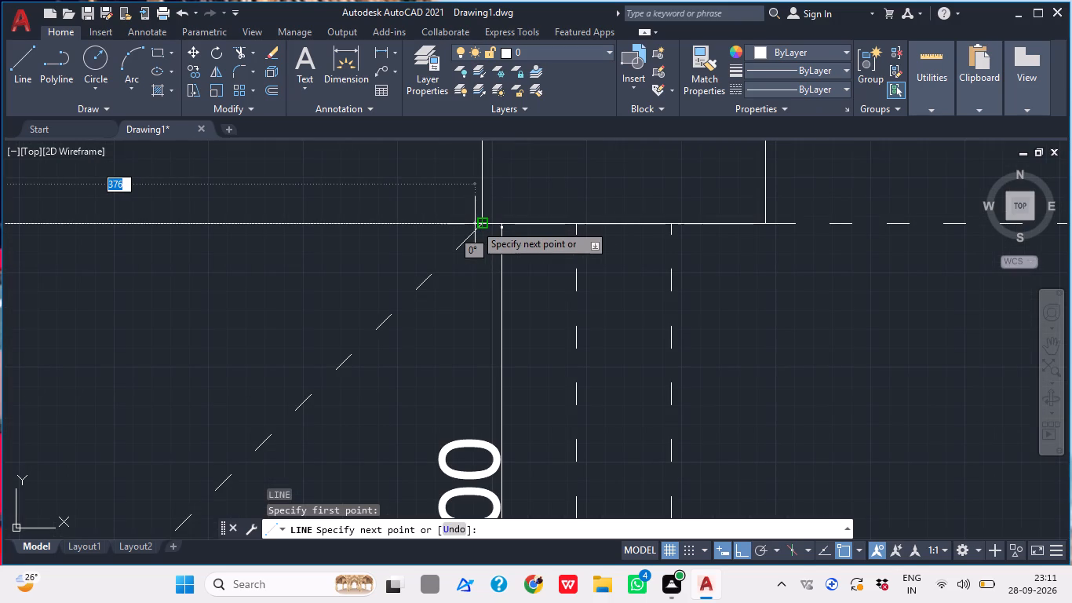
pyautogui.click(479, 226)
pyautogui.scroll(-5, 484, 221)
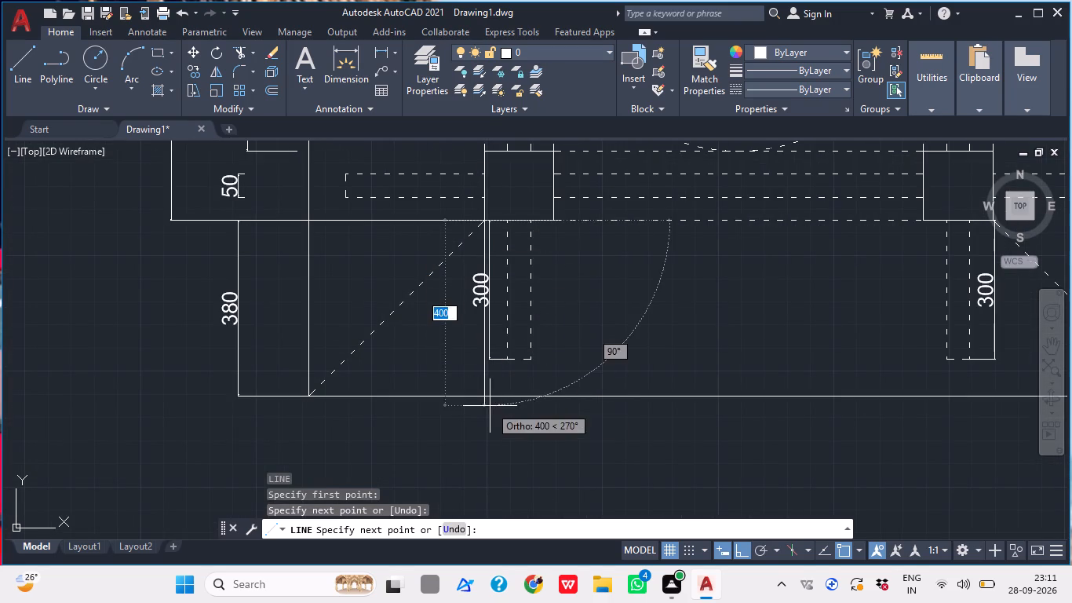
pyautogui.click(312, 221)
pyautogui.scroll(-4, 312, 221)
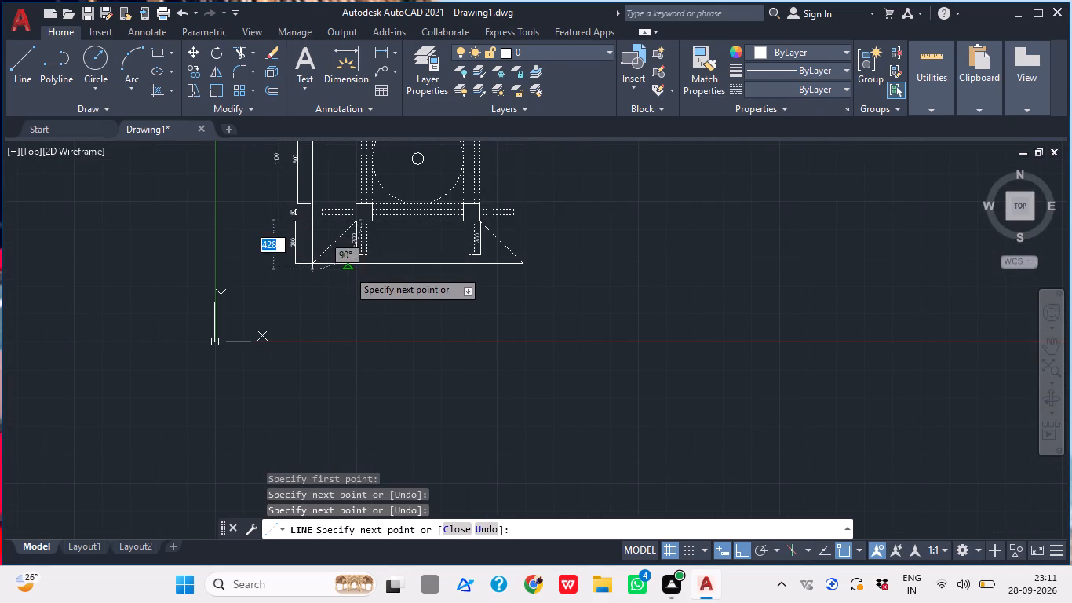
pyautogui.press('Escape')
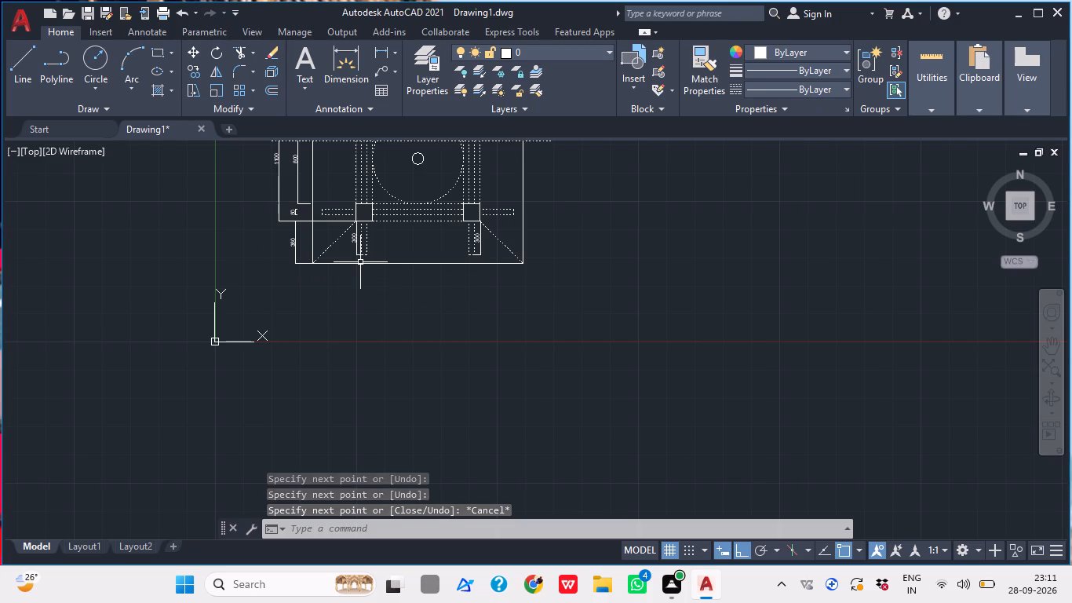
# Add a horizontal linear dimension below the plan from the outer square's left edge to the lower-left block's bottom-left corner.
pyautogui.click(377, 46)
pyautogui.scroll(3, 323, 254)
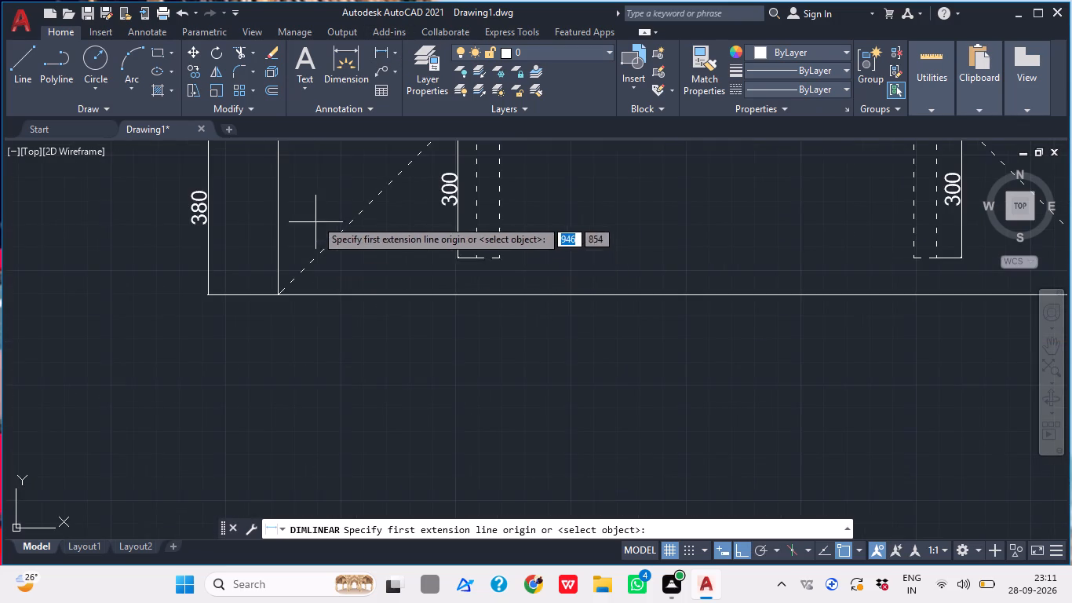
pyautogui.moveTo(310, 228); pyautogui.dragTo(259, 353, button='middle')
pyautogui.click(225, 242)
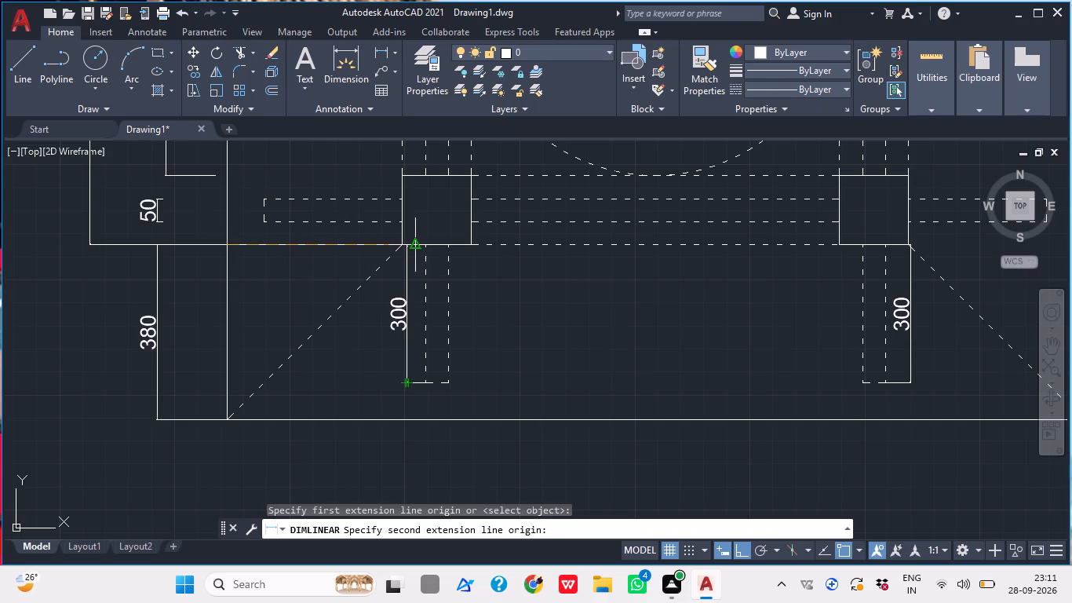
pyautogui.moveTo(426, 215); pyautogui.dragTo(410, 258, button='middle')
pyautogui.scroll(1, 409, 258)
pyautogui.scroll(2, 364, 310)
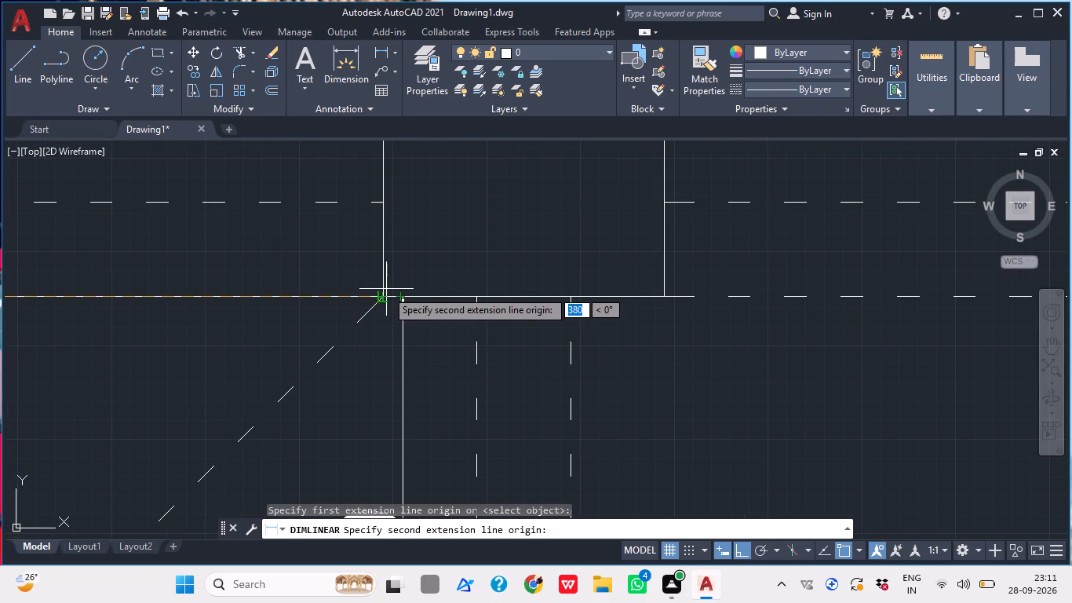
pyautogui.click(386, 294)
pyautogui.scroll(-4, 386, 288)
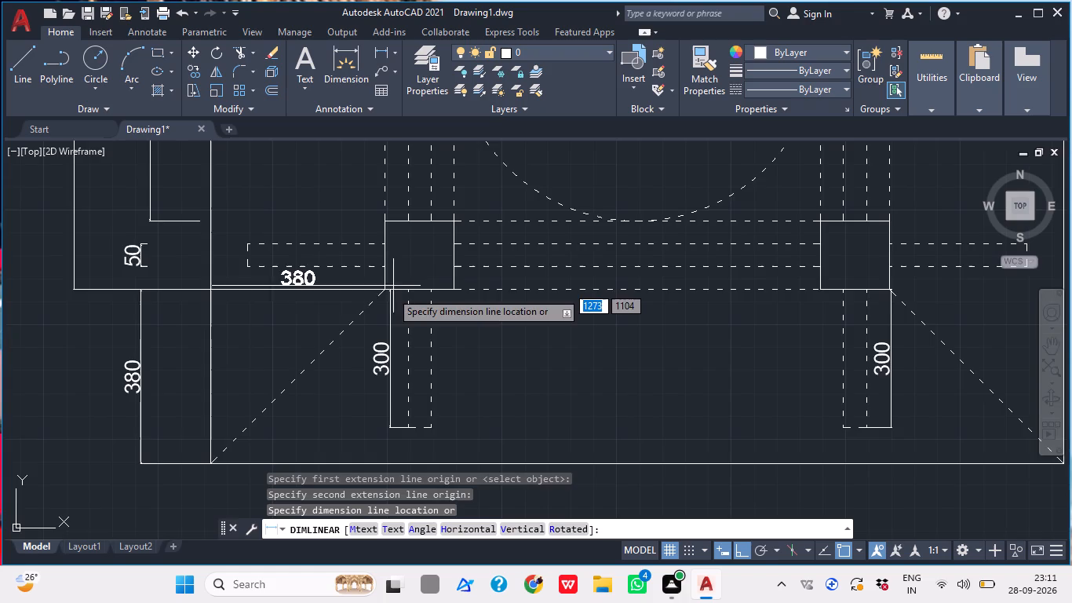
pyautogui.moveTo(391, 293); pyautogui.dragTo(389, 180, button='middle')
pyautogui.scroll(-1, 389, 208)
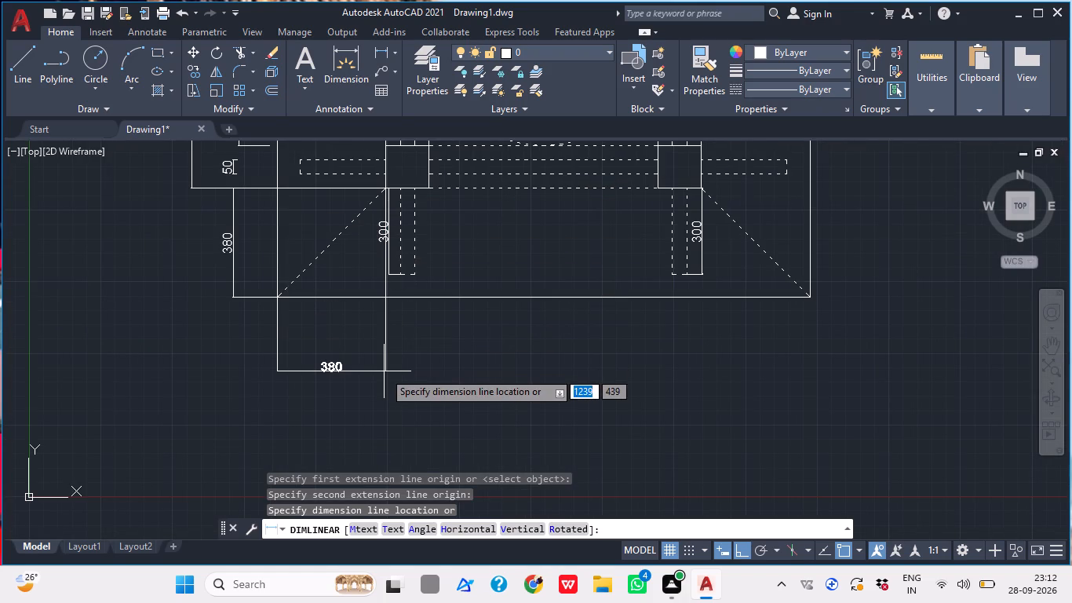
pyautogui.click(384, 371)
pyautogui.moveTo(407, 330); pyautogui.dragTo(392, 334, button='middle')
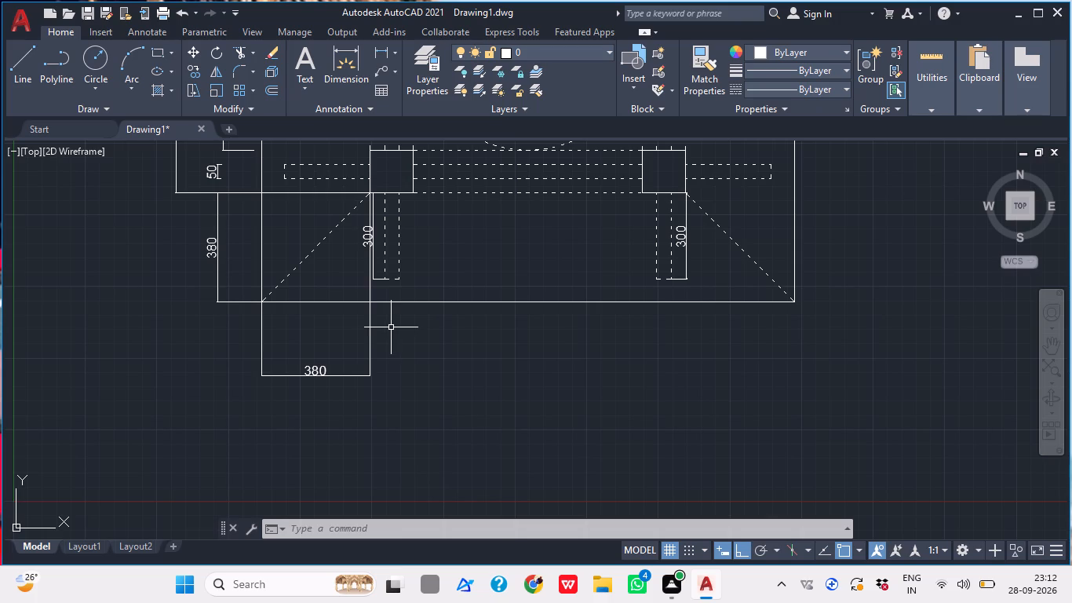
# Dimension the lower-left block's width, aligning the dimension line with the horizontal dimension already placed below the plan.
pyautogui.click(381, 44)
pyautogui.scroll(2, 377, 177)
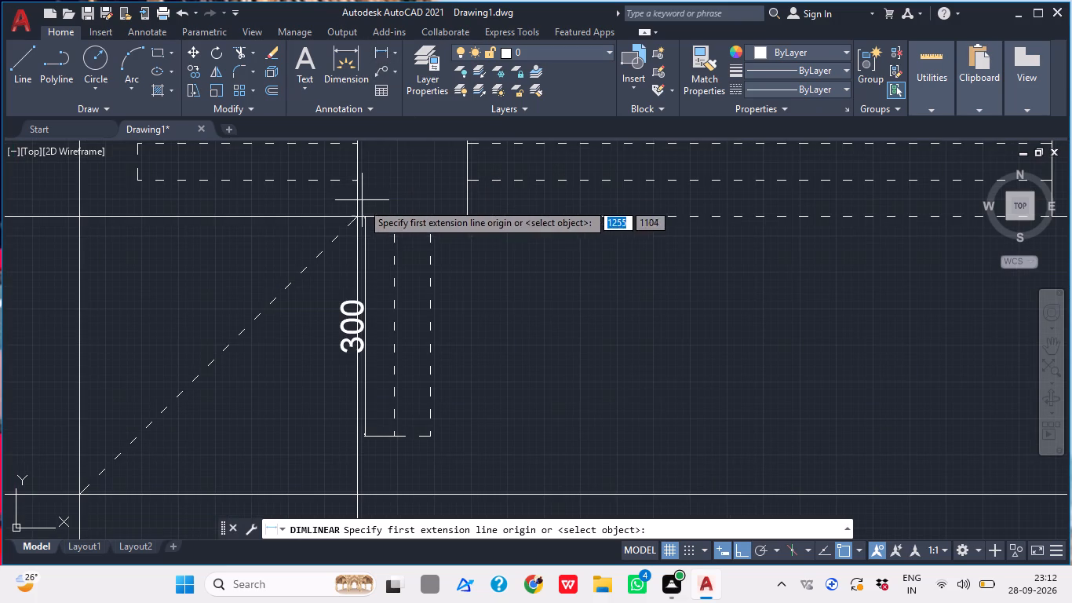
pyautogui.click(357, 215)
pyautogui.click(469, 214)
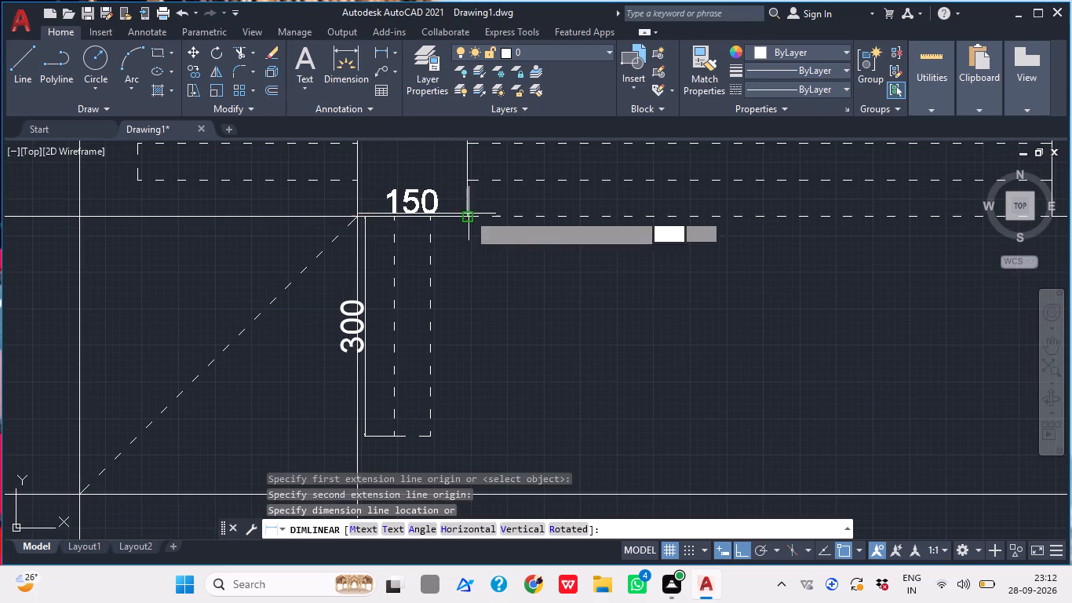
pyautogui.scroll(-3, 474, 197)
pyautogui.scroll(3, 461, 314)
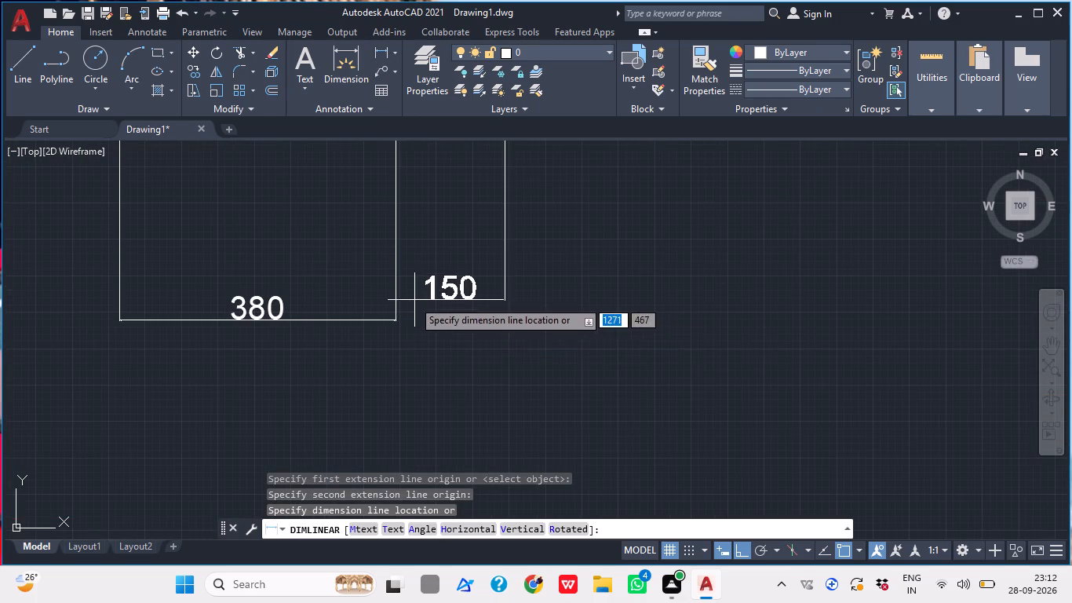
pyautogui.click(400, 323)
pyautogui.moveTo(487, 295); pyautogui.dragTo(359, 333, button='middle')
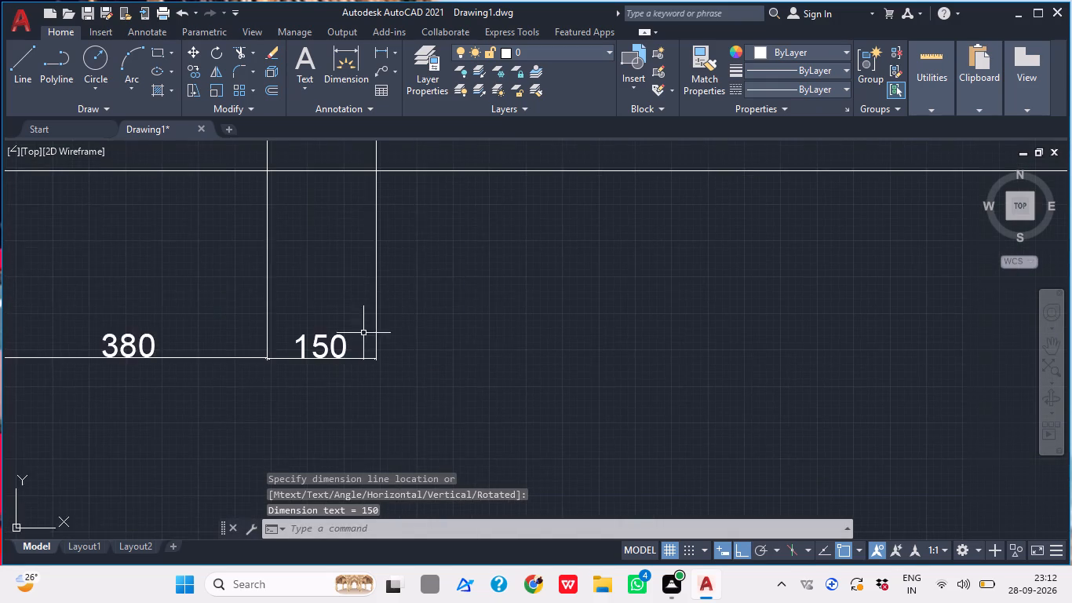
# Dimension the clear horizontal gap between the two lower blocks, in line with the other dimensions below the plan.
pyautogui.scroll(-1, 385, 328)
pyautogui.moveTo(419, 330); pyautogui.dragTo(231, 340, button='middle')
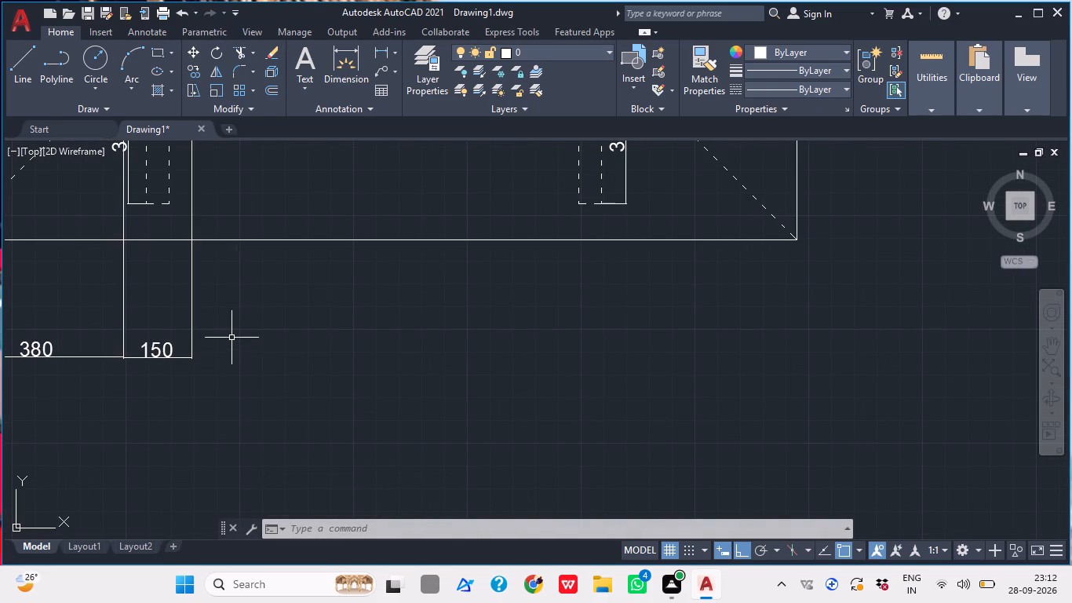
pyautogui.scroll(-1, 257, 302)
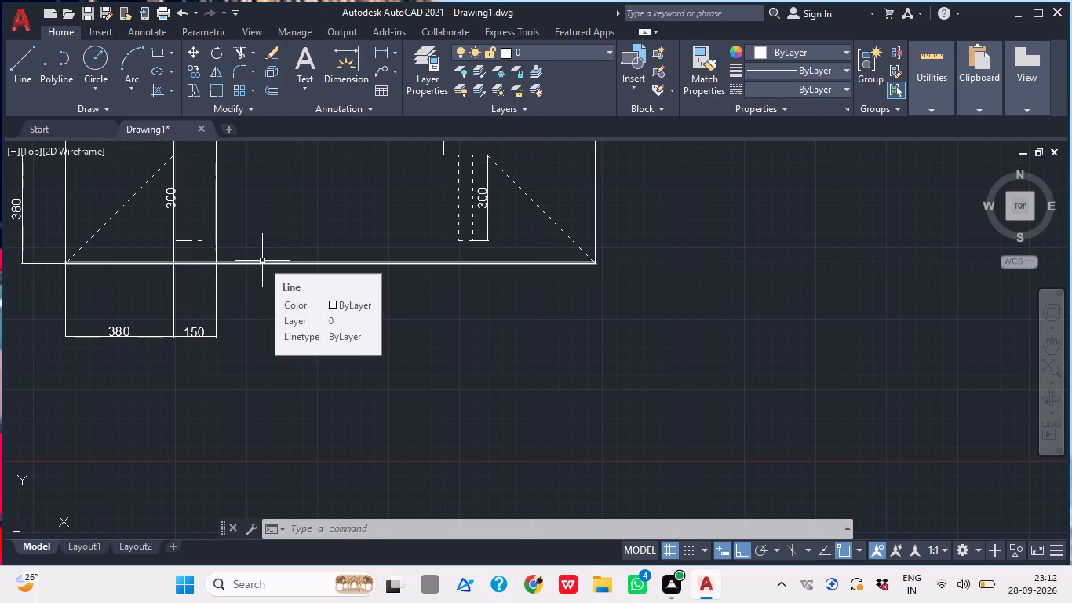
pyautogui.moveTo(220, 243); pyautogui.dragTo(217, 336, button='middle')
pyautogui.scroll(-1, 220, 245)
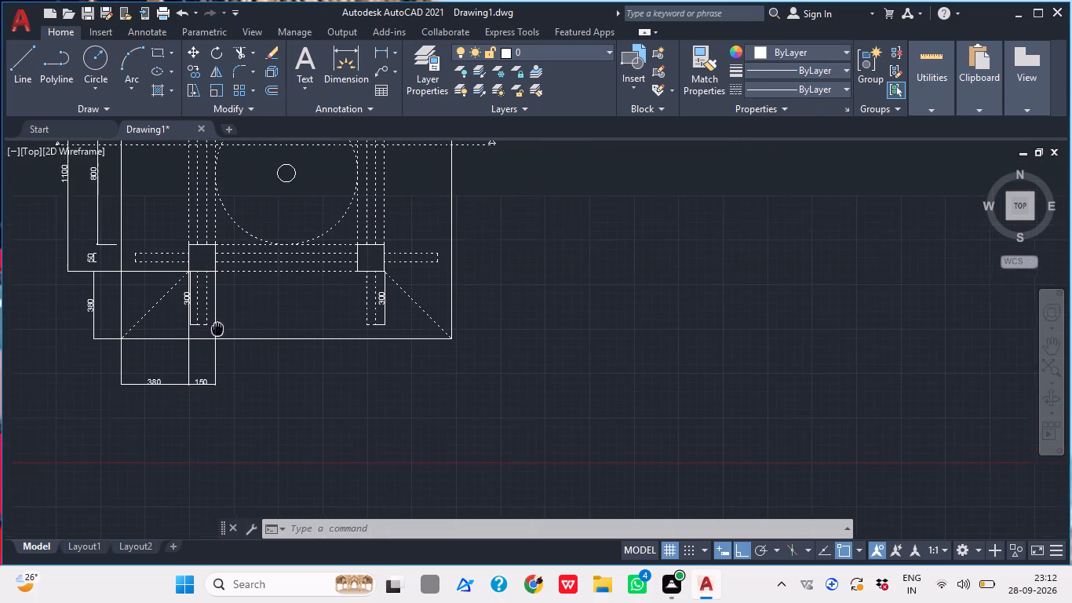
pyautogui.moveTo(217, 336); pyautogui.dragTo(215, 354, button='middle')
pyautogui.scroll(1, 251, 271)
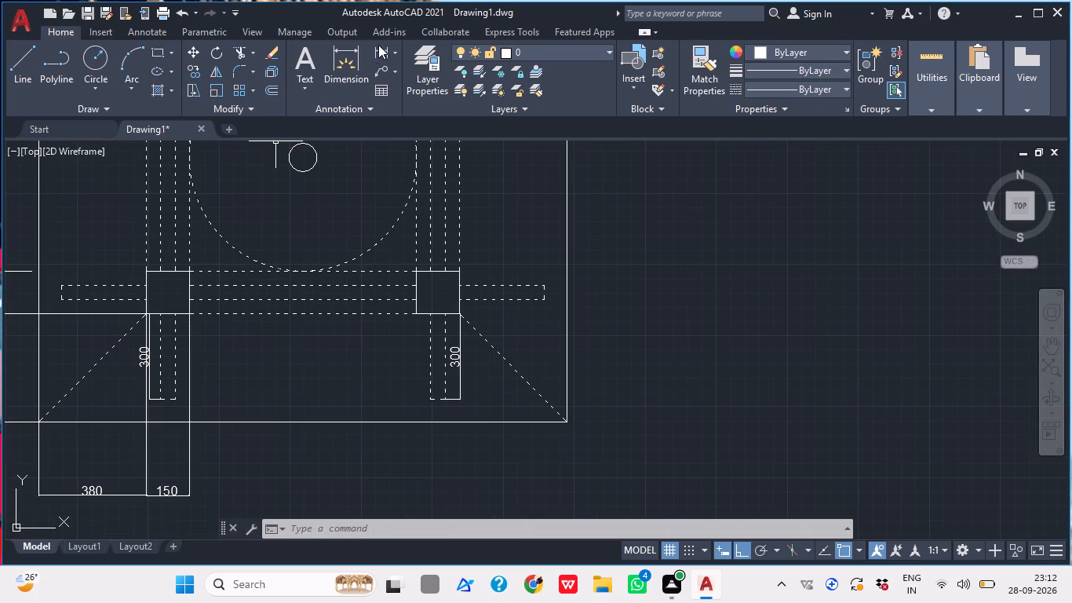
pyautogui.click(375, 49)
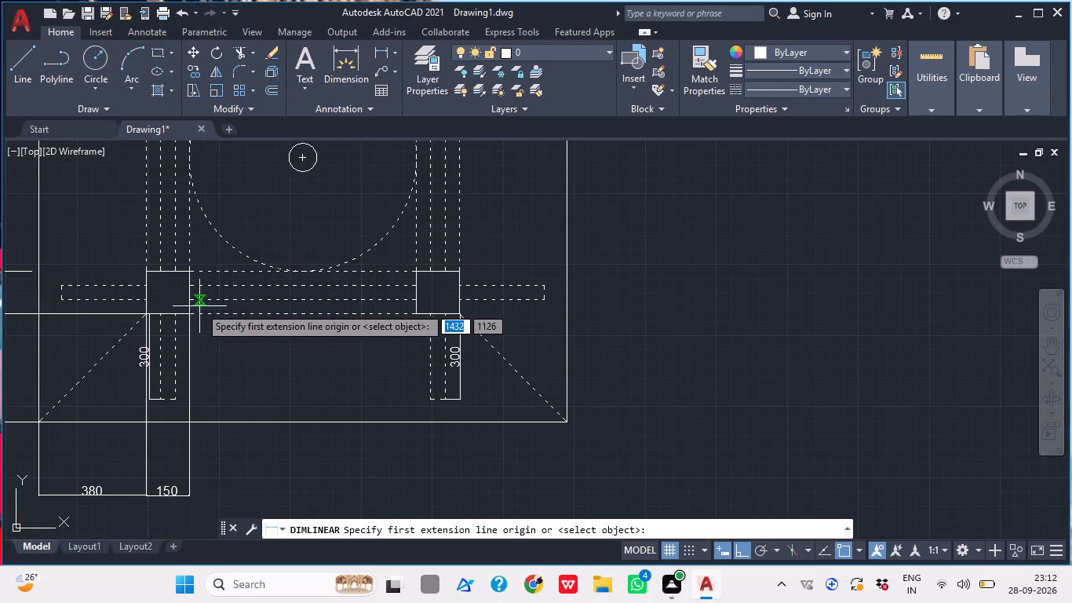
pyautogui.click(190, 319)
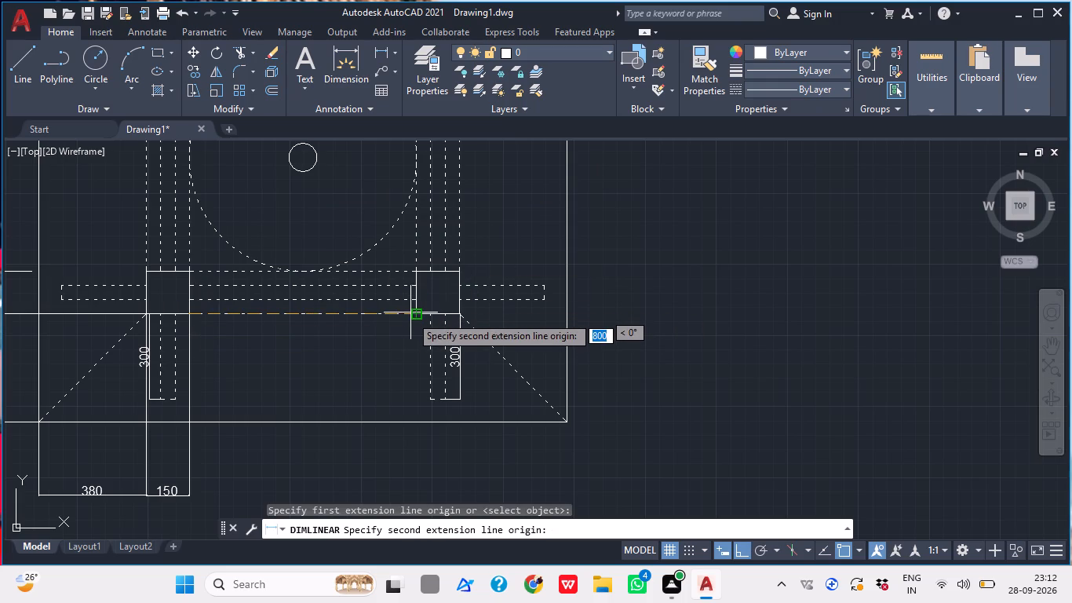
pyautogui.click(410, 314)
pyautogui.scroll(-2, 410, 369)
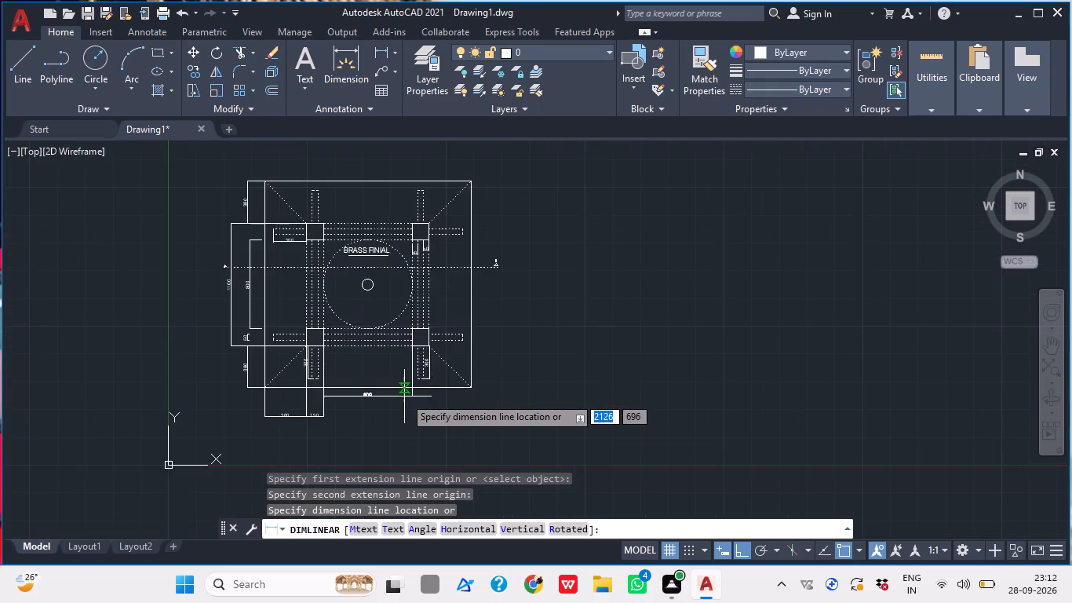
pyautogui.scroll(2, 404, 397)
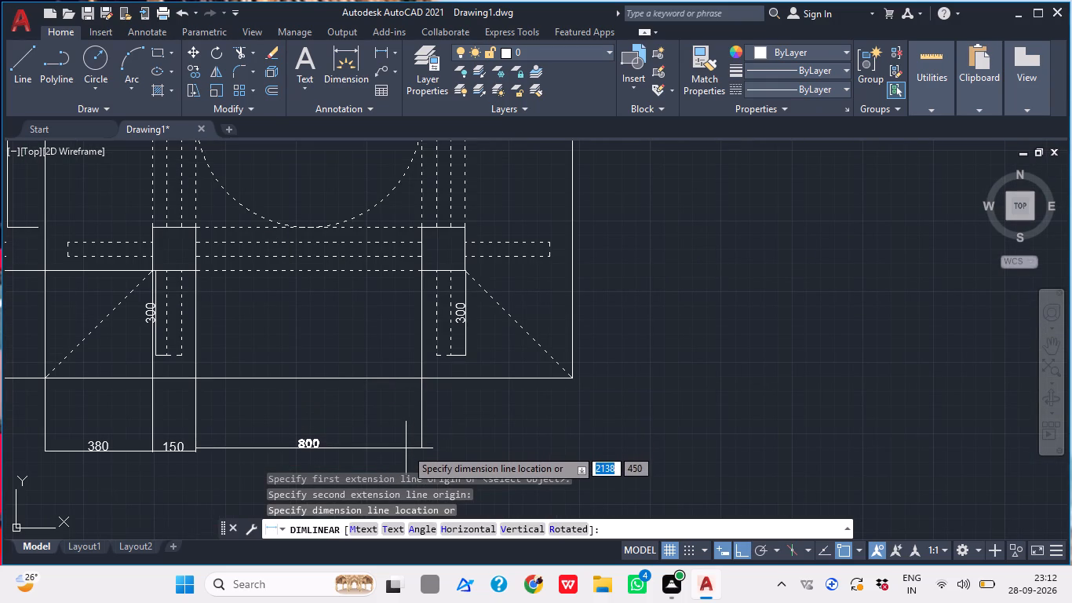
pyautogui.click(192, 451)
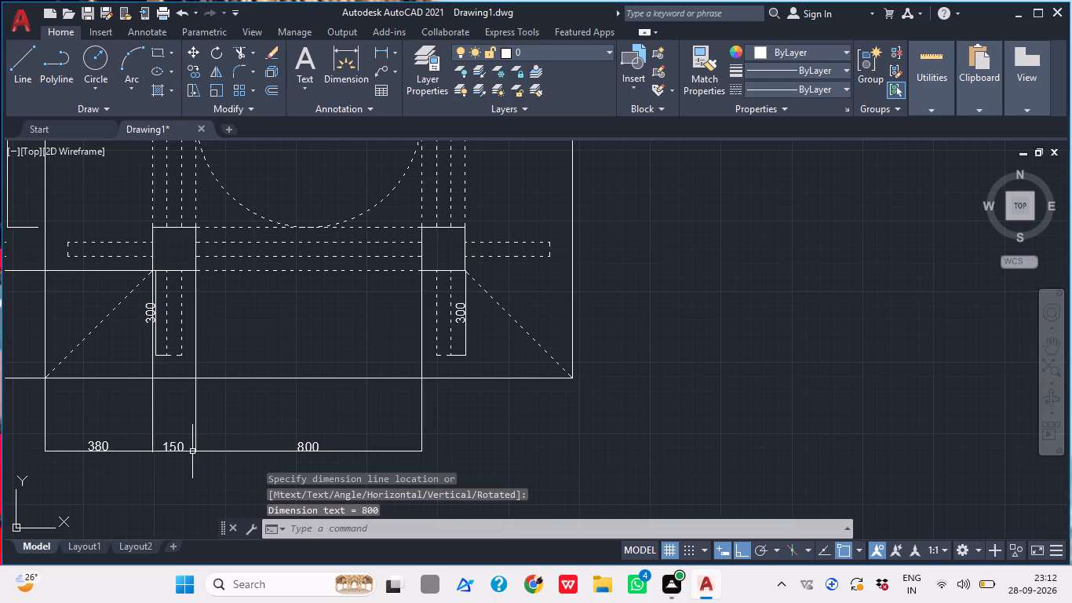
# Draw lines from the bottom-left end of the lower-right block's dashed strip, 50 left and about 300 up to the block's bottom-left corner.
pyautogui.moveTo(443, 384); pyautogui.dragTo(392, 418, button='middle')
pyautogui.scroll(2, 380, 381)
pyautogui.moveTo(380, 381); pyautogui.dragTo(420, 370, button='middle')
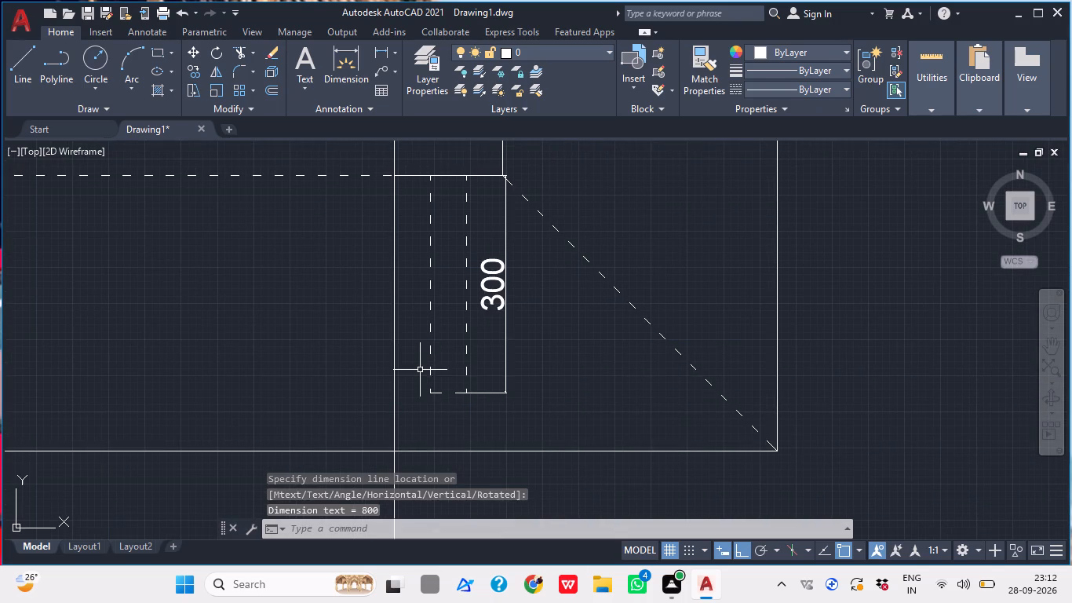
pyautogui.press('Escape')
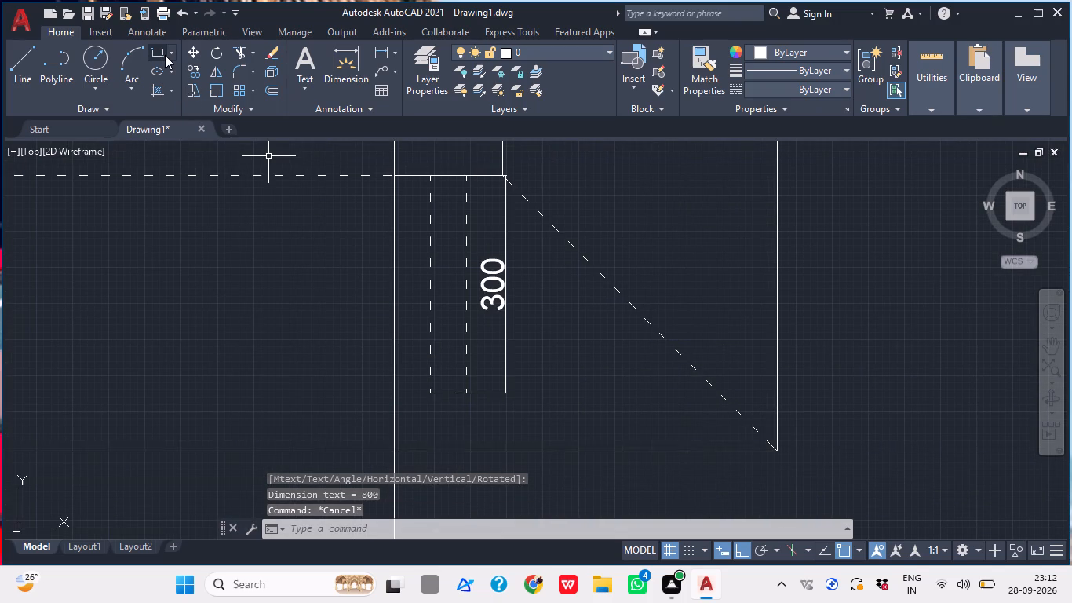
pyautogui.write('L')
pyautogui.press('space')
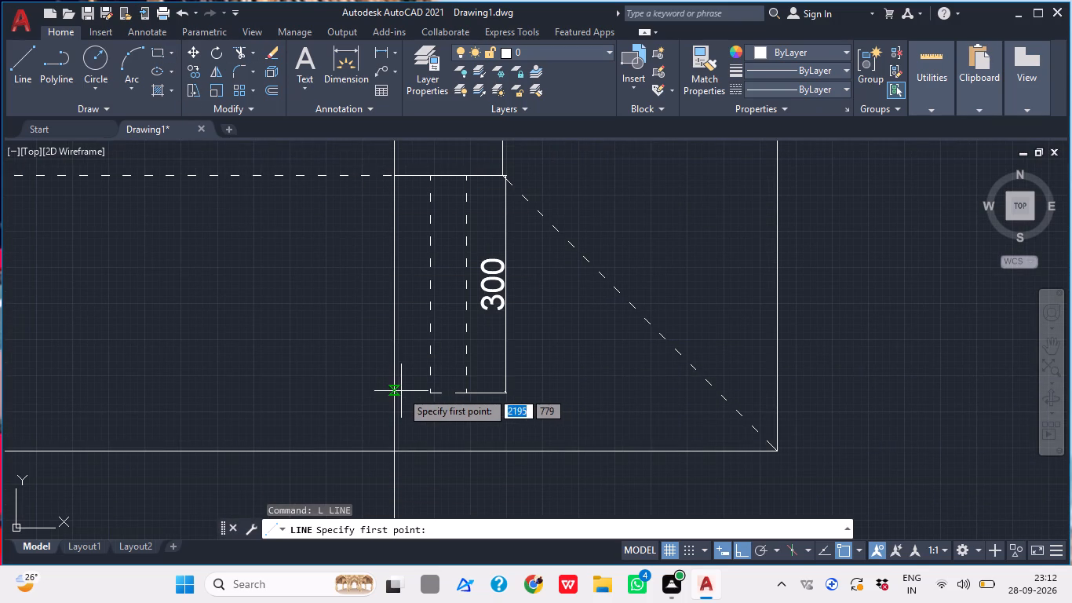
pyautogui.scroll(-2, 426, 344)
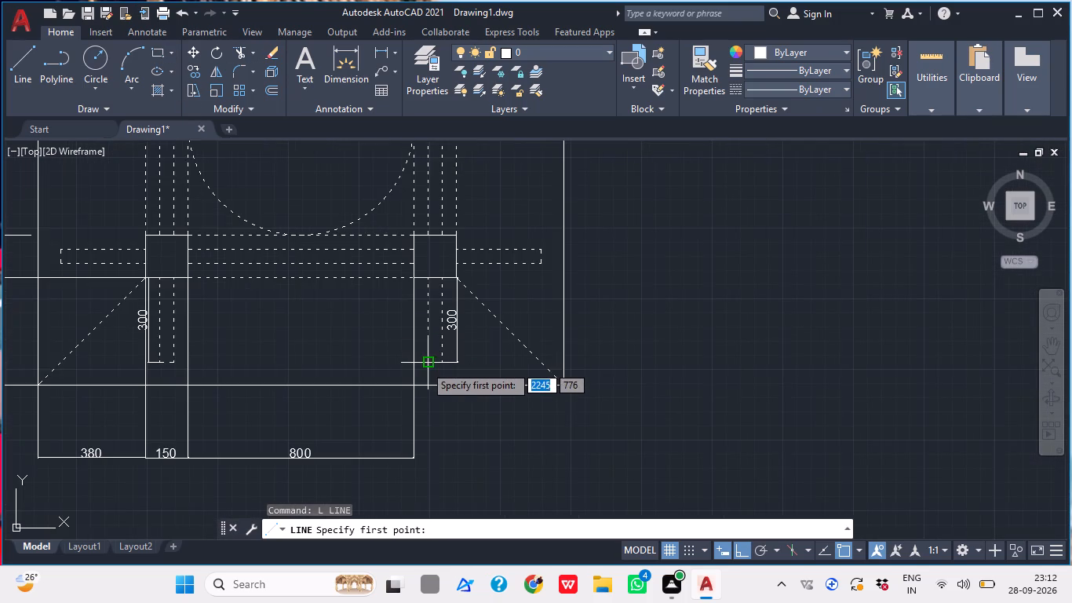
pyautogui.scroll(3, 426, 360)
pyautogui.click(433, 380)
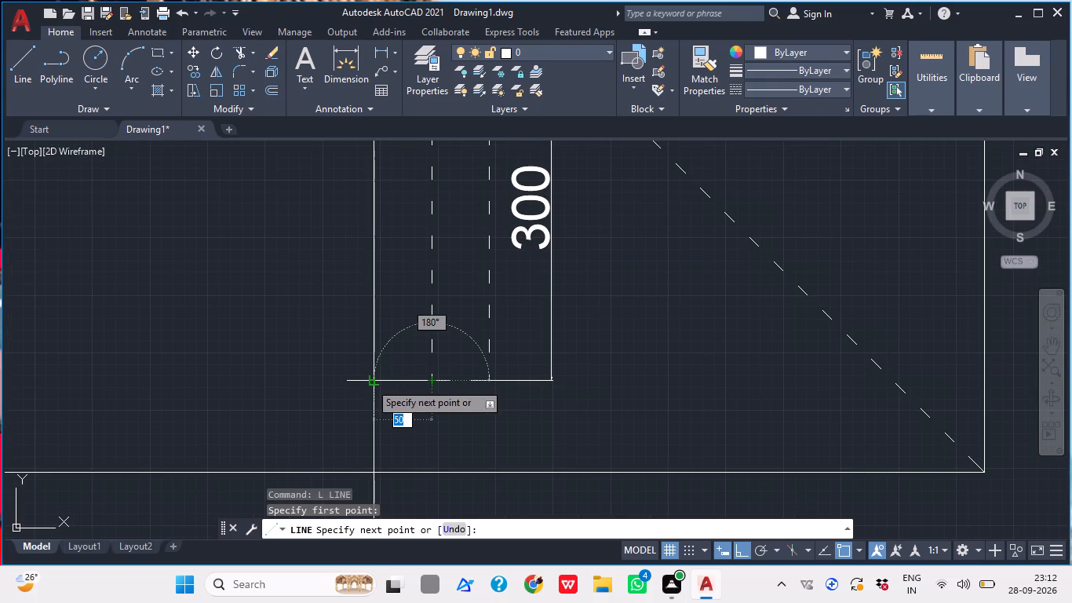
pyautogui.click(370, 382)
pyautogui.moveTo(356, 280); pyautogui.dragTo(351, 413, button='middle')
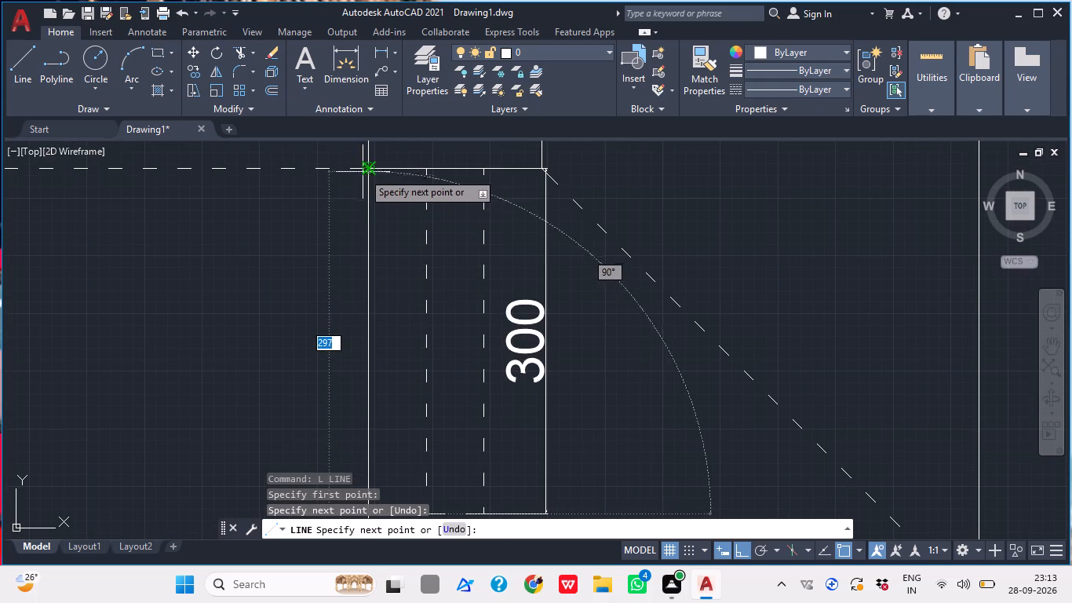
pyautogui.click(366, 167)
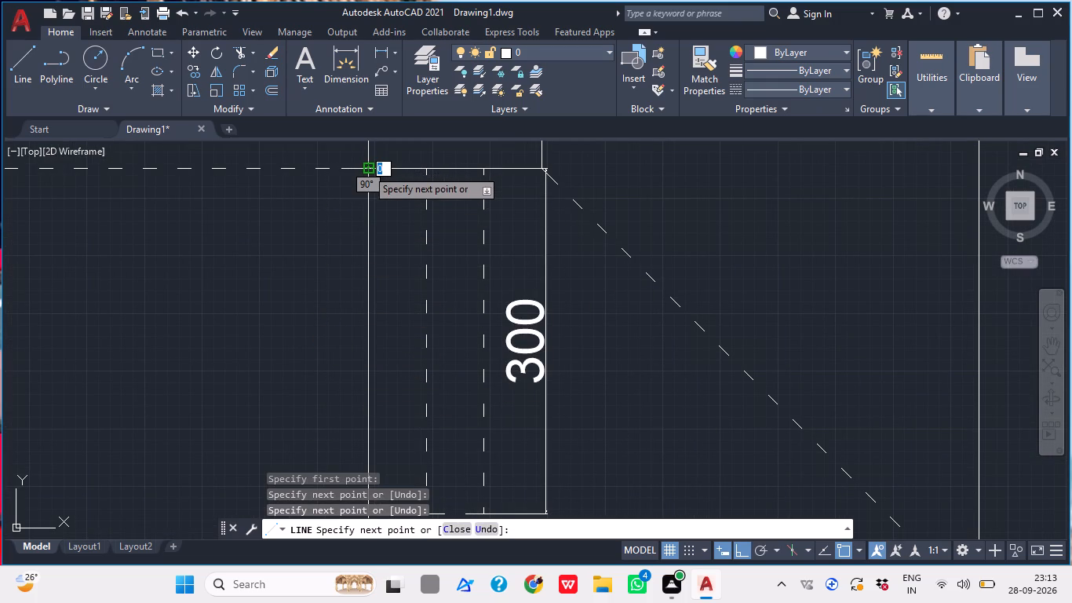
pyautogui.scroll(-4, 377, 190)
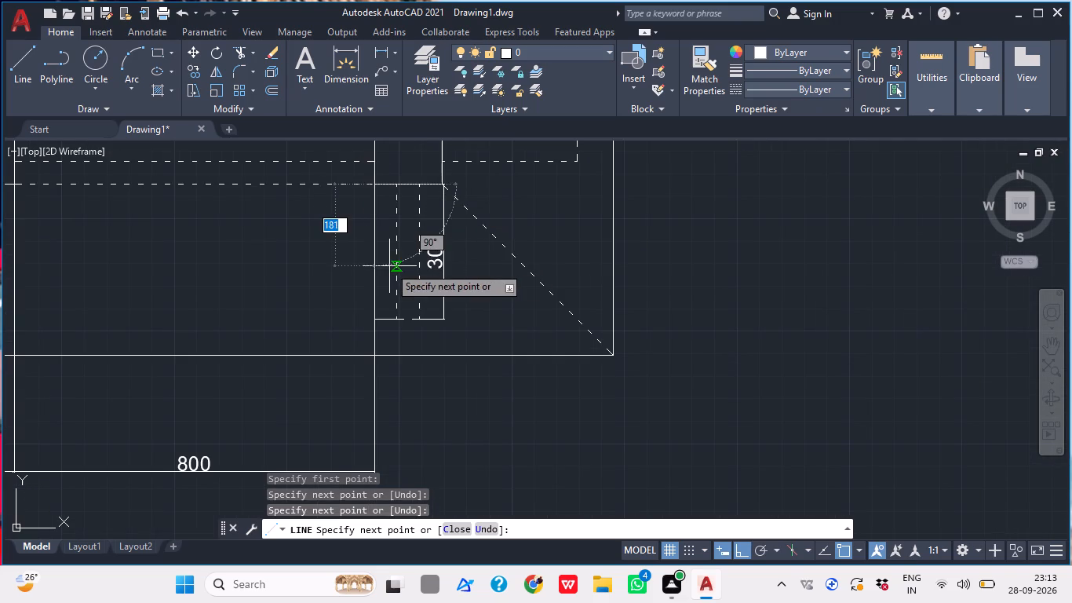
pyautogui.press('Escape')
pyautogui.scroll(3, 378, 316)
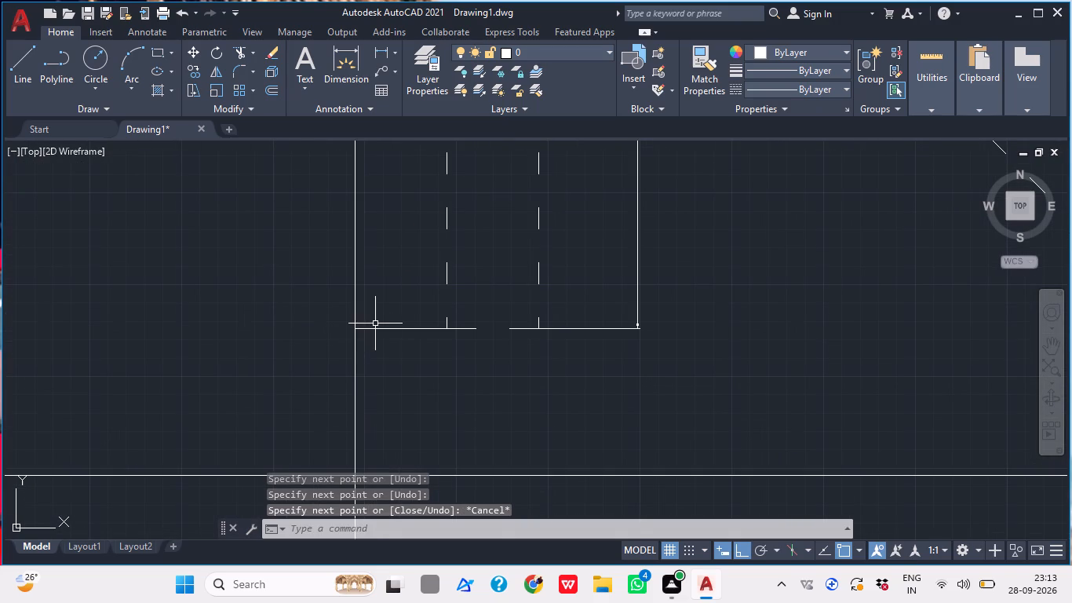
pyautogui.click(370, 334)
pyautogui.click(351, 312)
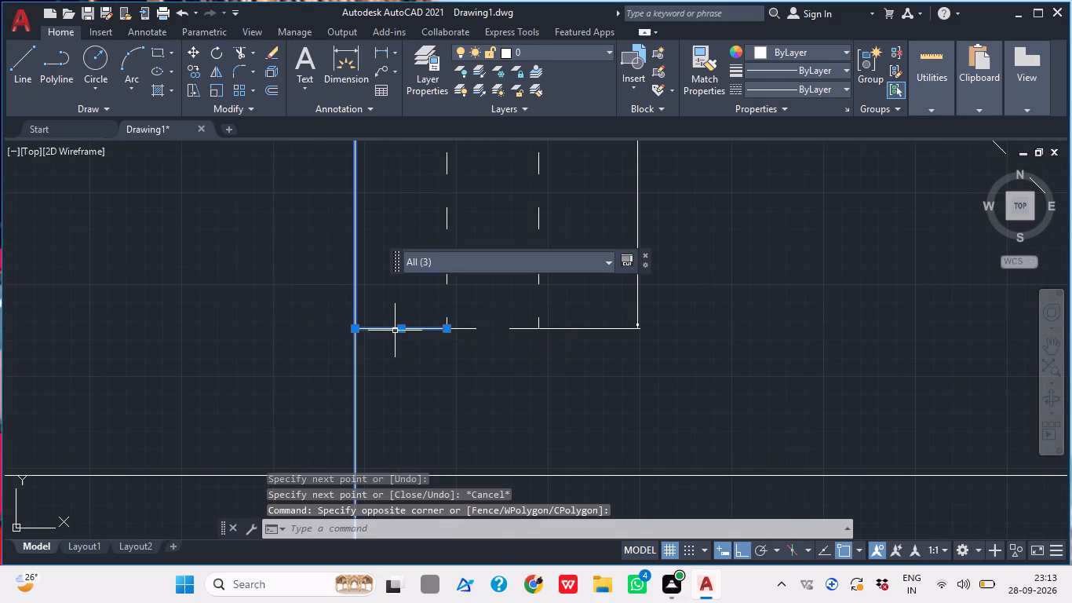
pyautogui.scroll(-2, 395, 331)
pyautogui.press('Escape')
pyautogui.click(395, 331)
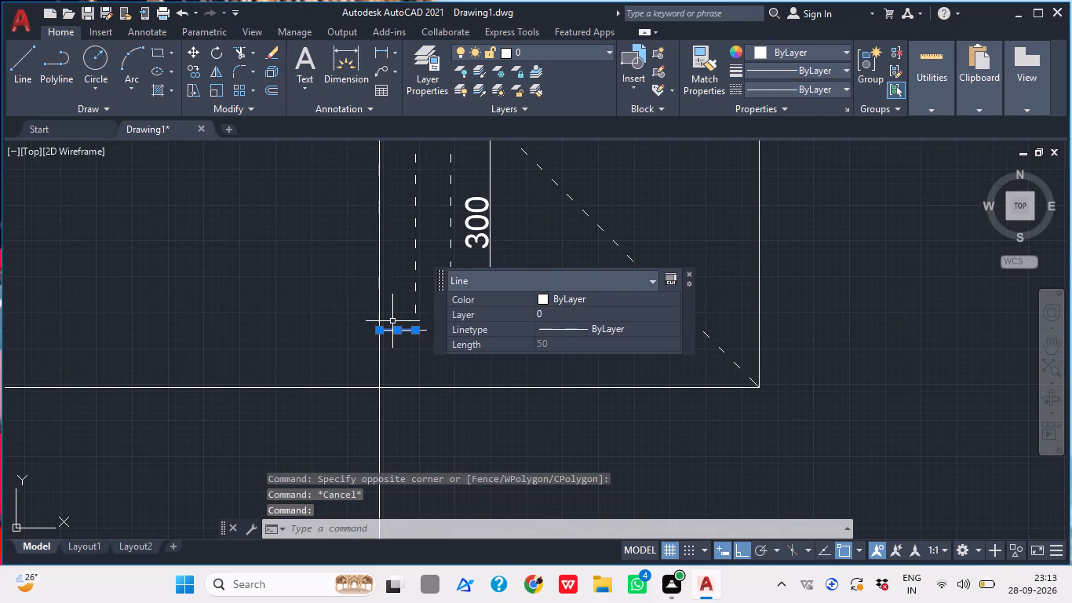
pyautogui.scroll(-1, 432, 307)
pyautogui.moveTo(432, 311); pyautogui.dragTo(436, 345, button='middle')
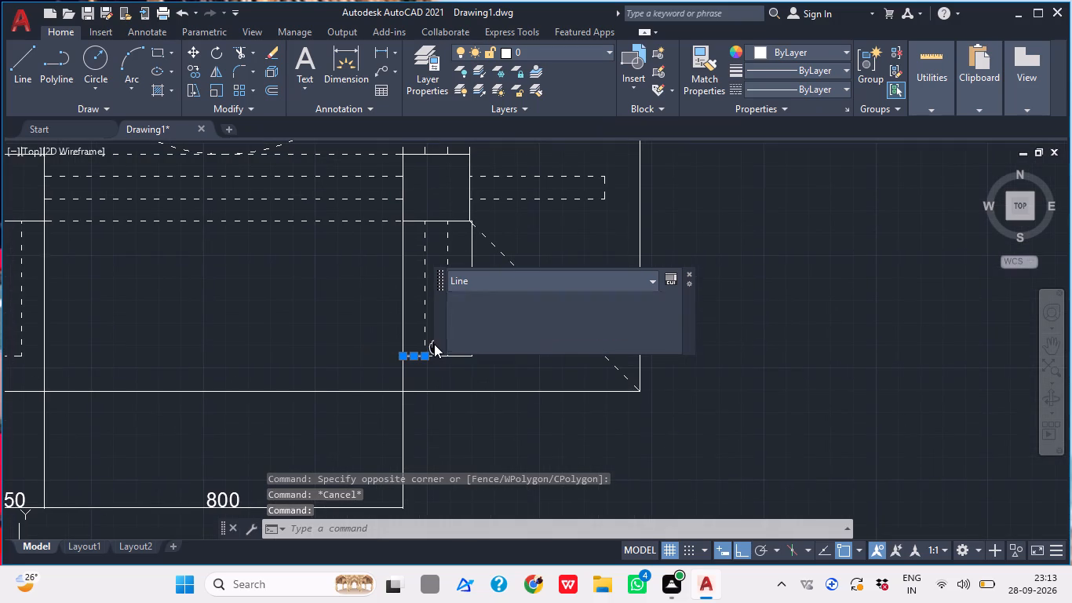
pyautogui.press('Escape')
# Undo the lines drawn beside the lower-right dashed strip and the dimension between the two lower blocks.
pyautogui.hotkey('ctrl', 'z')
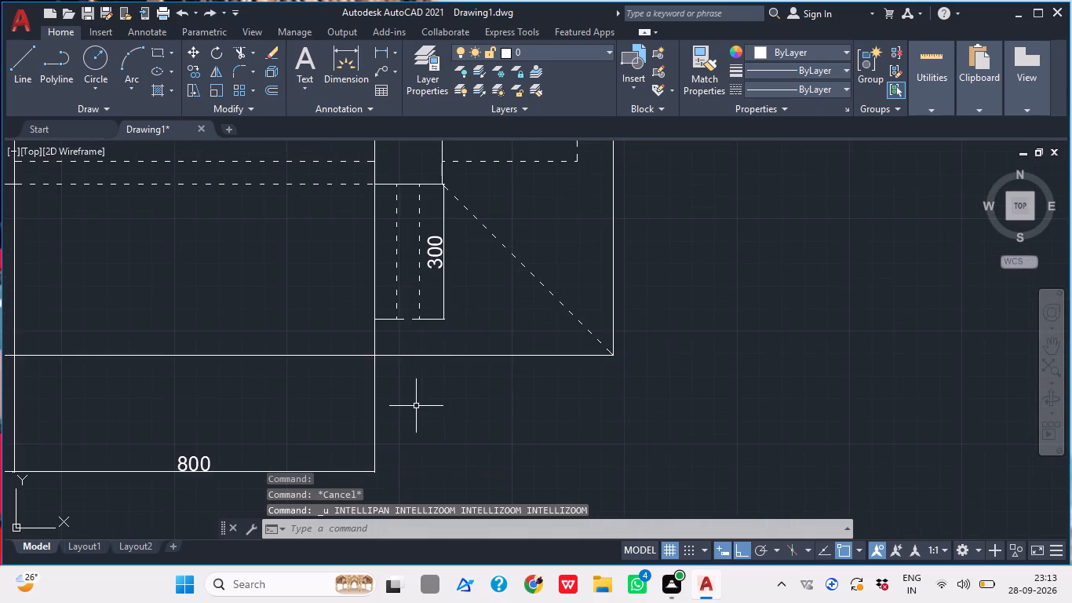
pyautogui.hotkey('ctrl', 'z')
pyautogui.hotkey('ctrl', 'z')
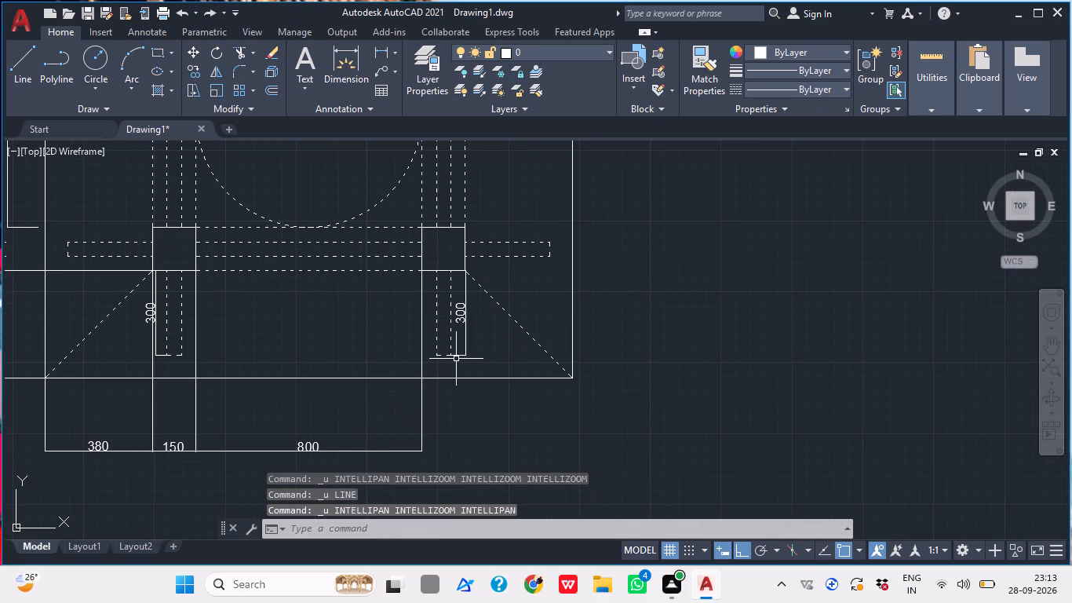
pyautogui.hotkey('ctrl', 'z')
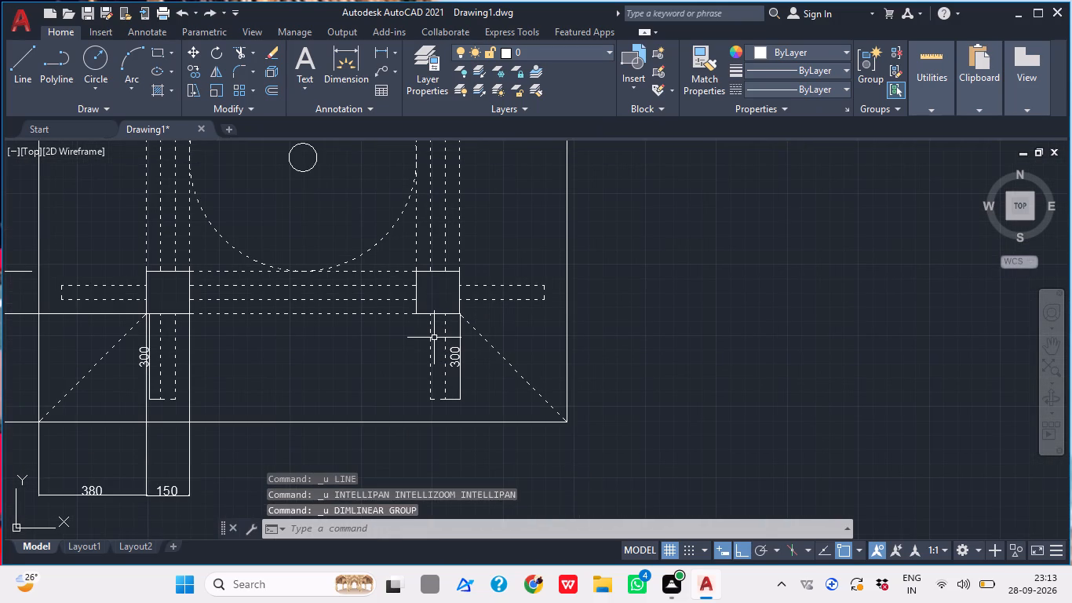
# Draw lines from the lower-right block's bottom-left corner, 300 straight down and across to the bottom-left end of the dashed strip.
pyautogui.write('L')
pyautogui.press('space')
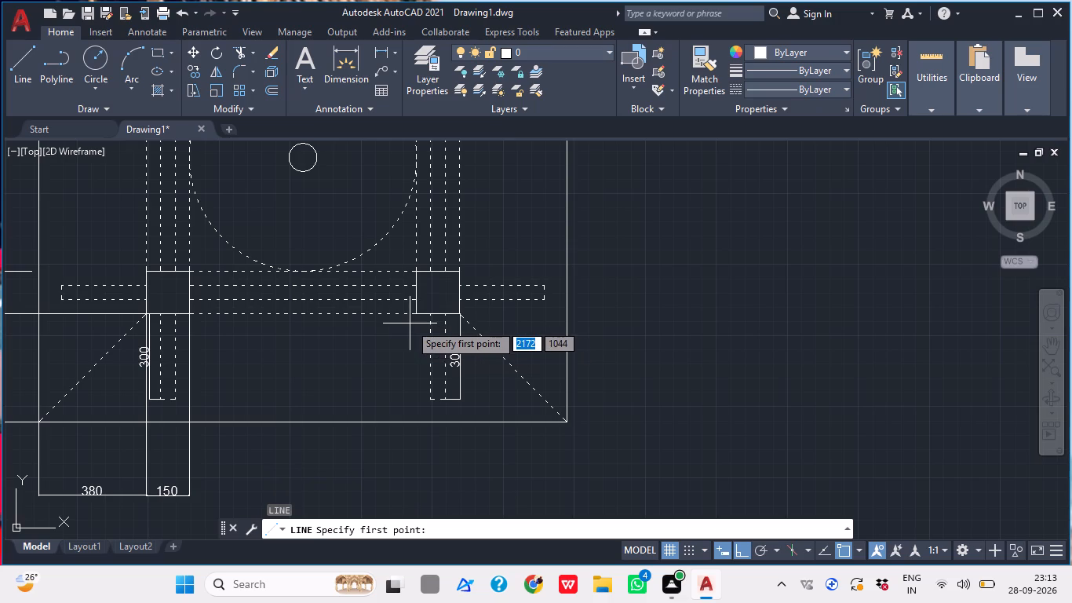
pyautogui.click(411, 314)
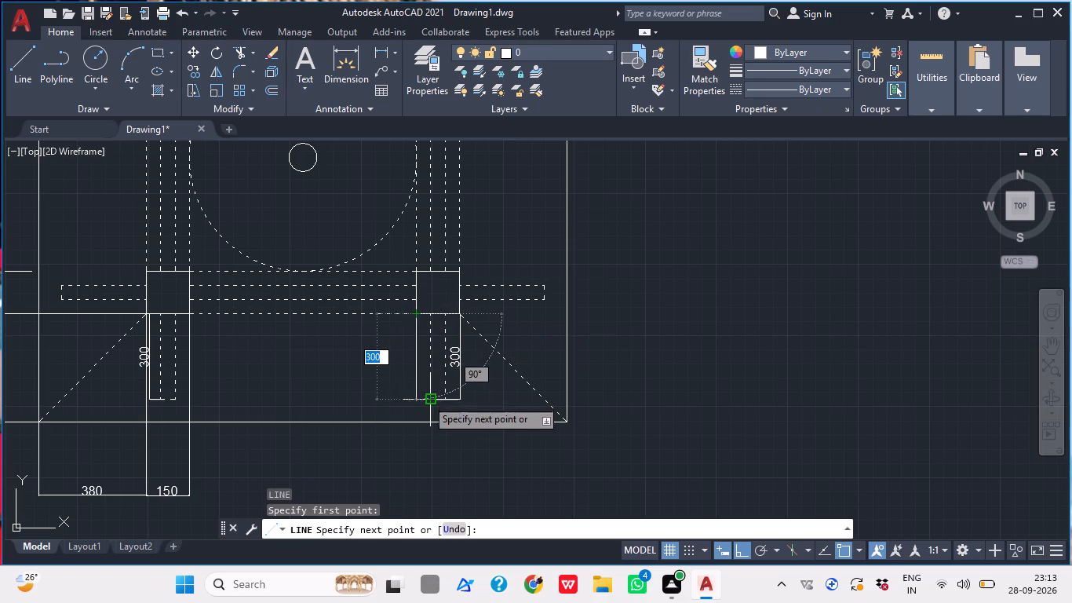
pyautogui.click(418, 401)
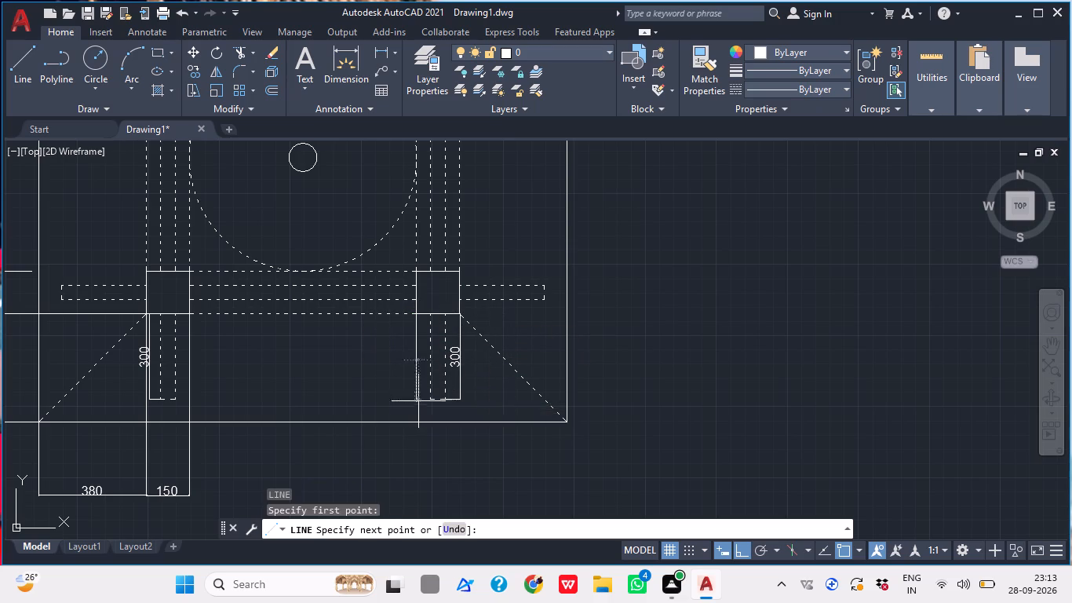
pyautogui.scroll(3, 450, 393)
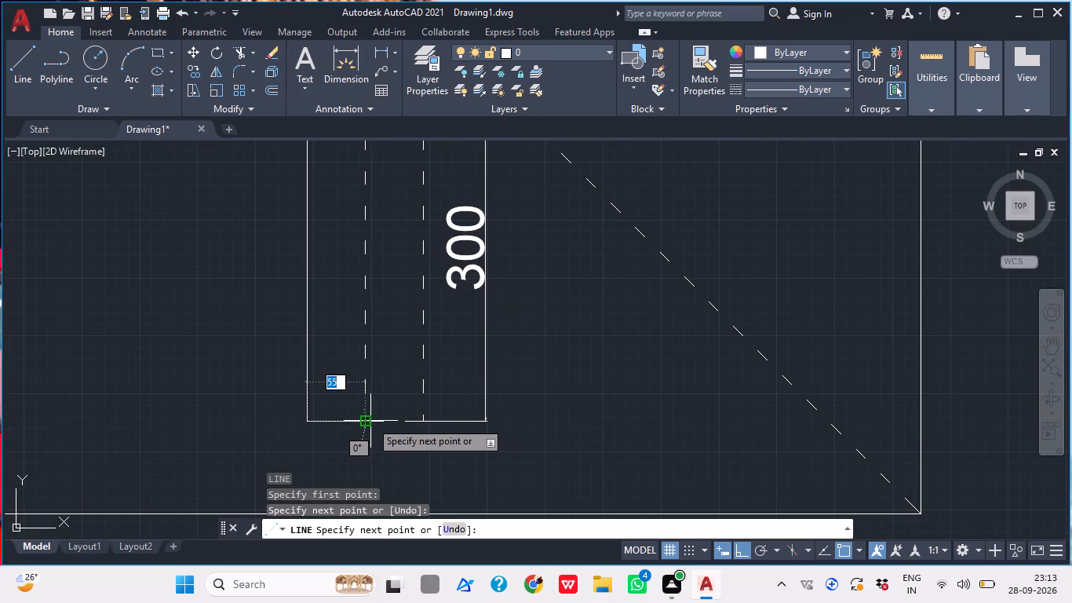
pyautogui.click(363, 421)
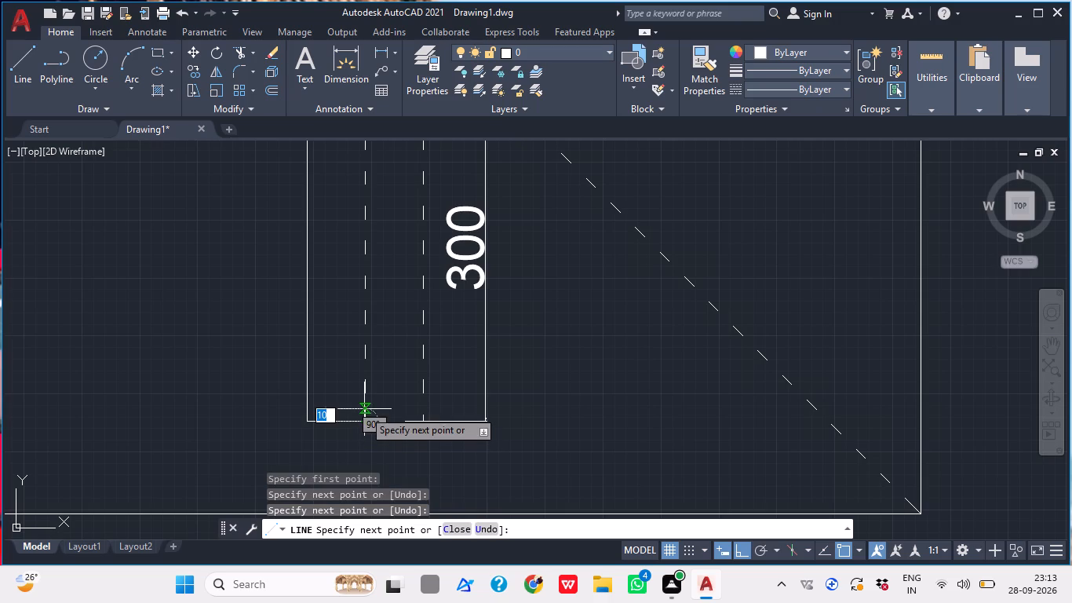
pyautogui.press('1')
pyautogui.press('Escape')
pyautogui.scroll(-1, 377, 370)
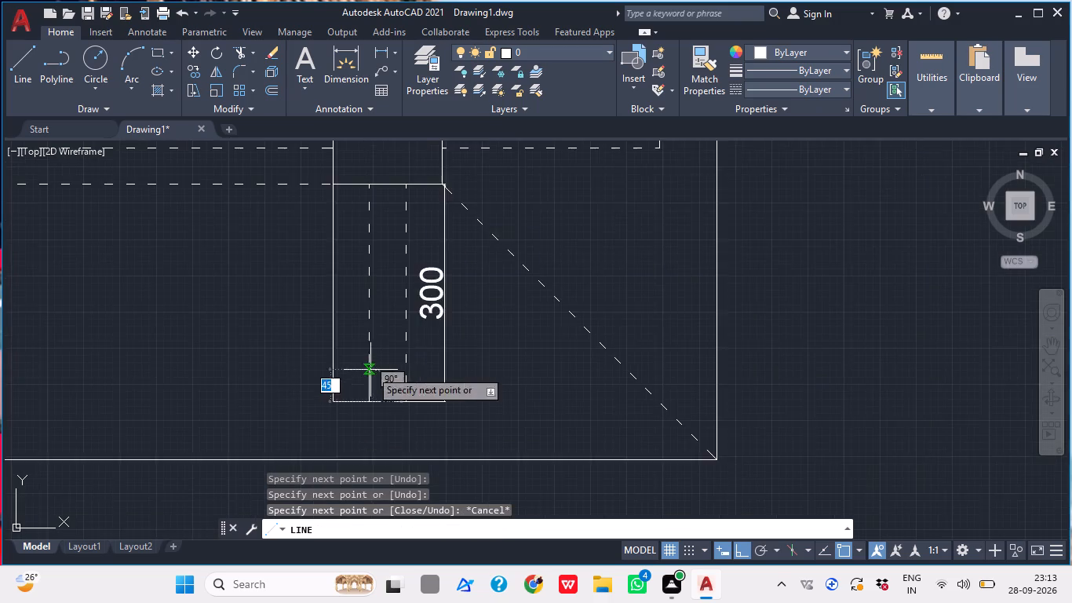
pyautogui.moveTo(376, 360); pyautogui.dragTo(330, 433, button='middle')
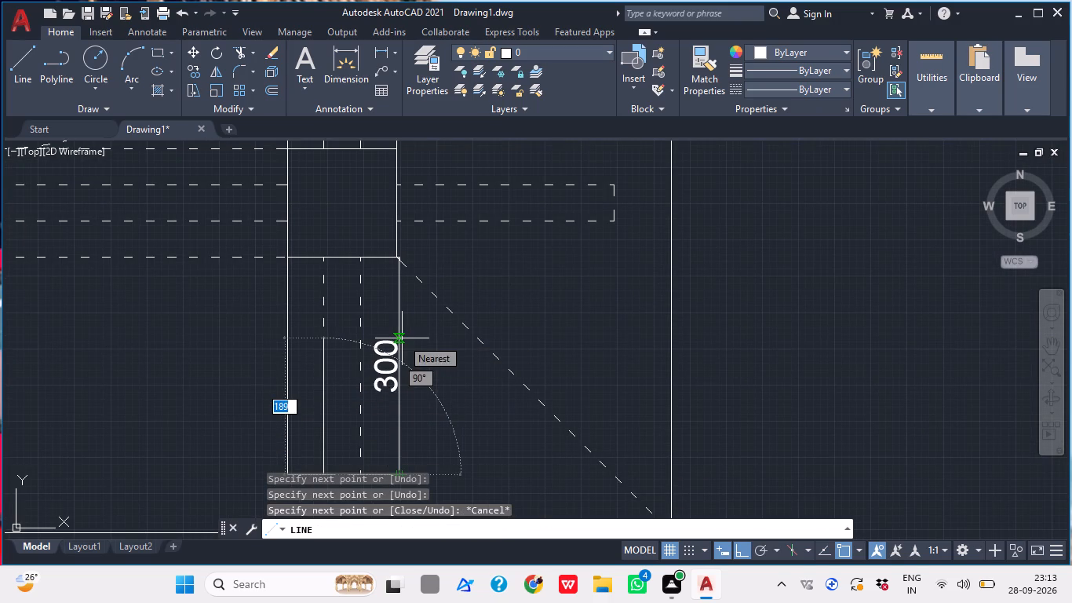
pyautogui.press('Escape')
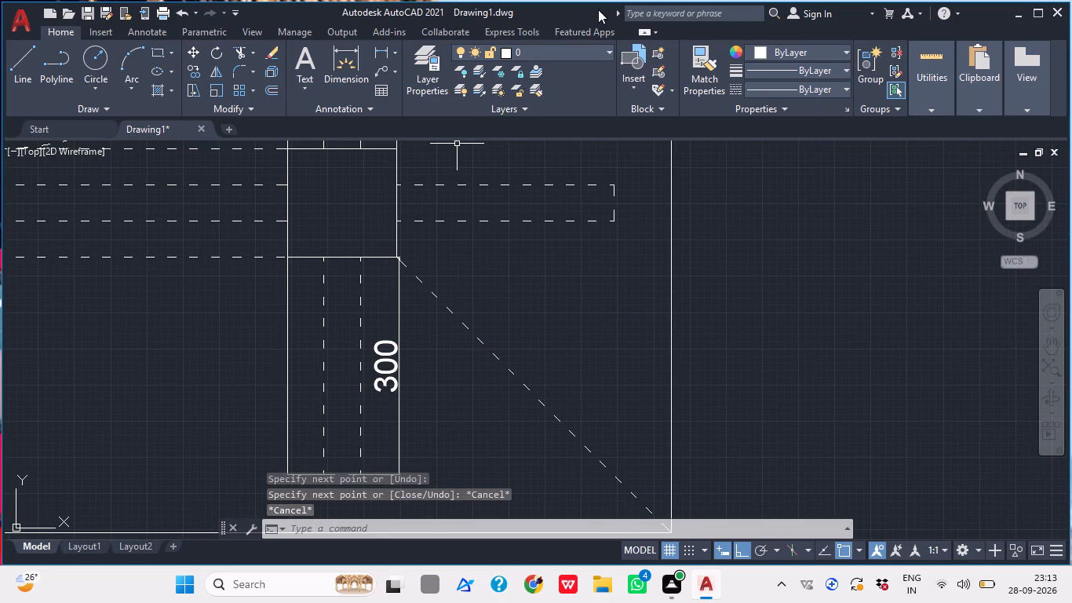
# Set the linetype of the 300-long vertical line below the lower-right block's bottom-left corner to ACAD_ISO03W100.
pyautogui.click(287, 298)
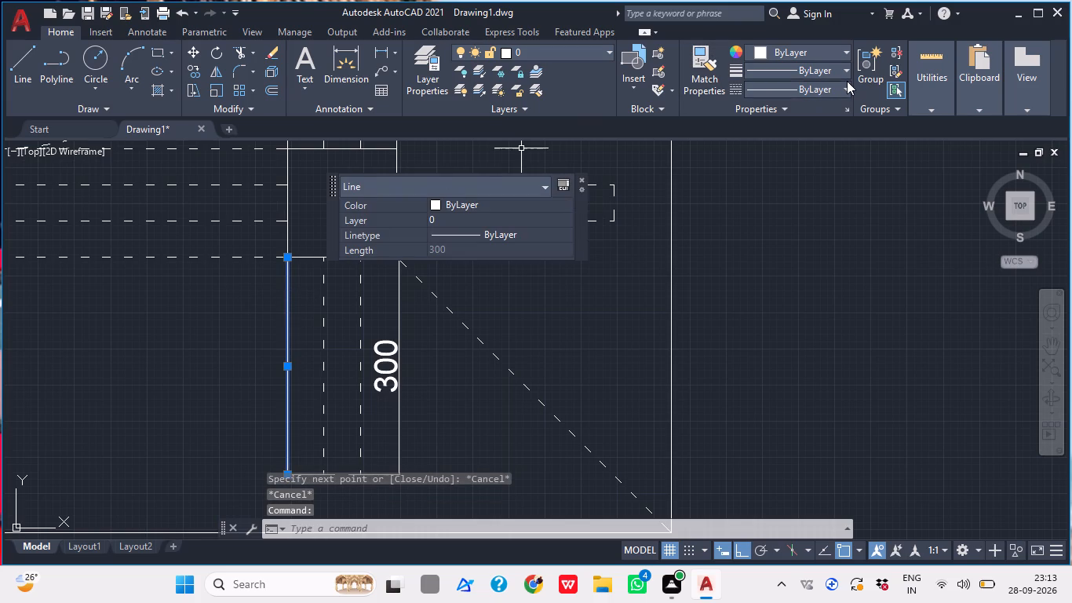
pyautogui.click(847, 81)
pyautogui.click(760, 163)
pyautogui.scroll(-1, 575, 305)
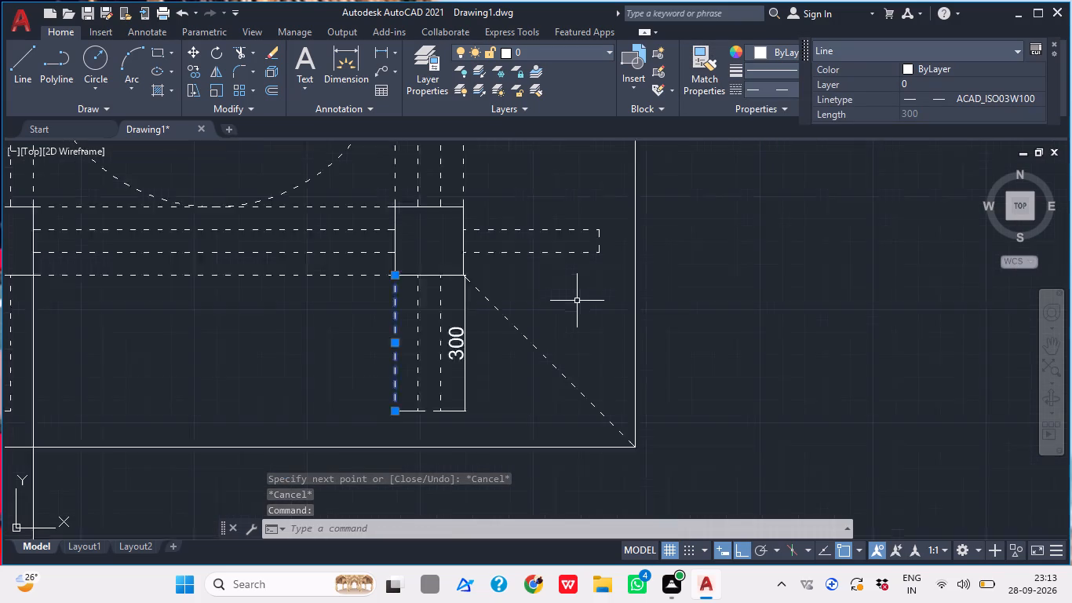
pyautogui.scroll(-1, 577, 301)
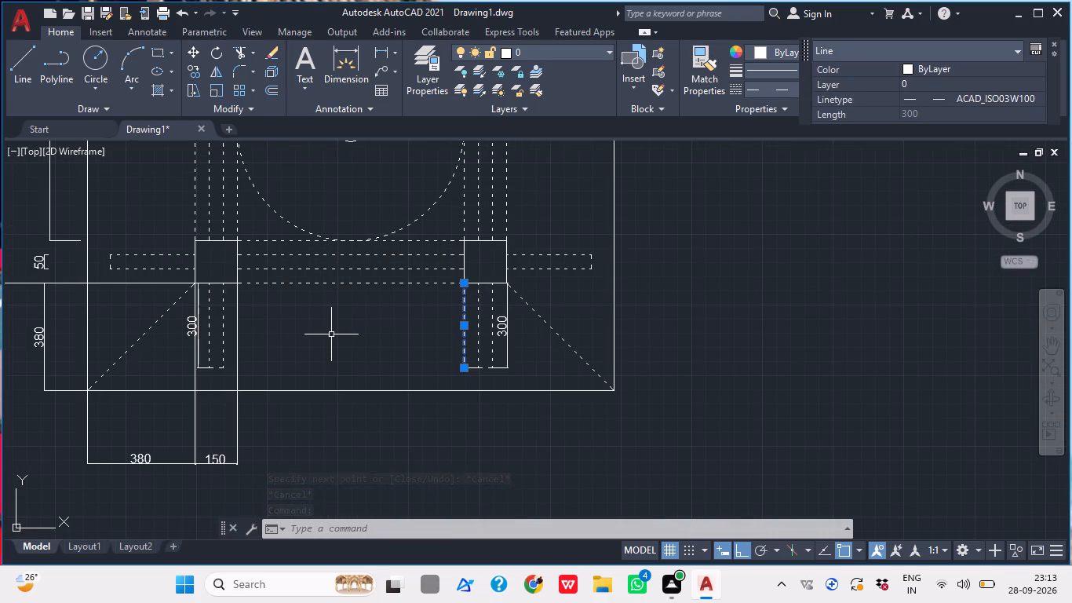
pyautogui.press('Escape')
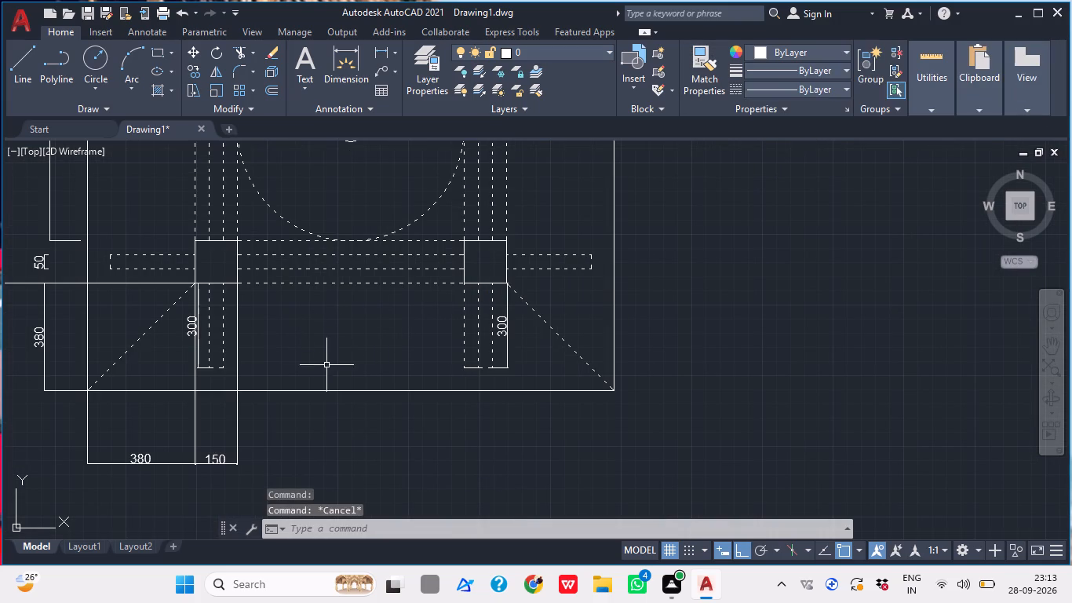
# Shorten the right extension line of the 150 dimension below the plan to a short stub above its dimension line.
pyautogui.scroll(1, 178, 332)
pyautogui.scroll(-1, 258, 382)
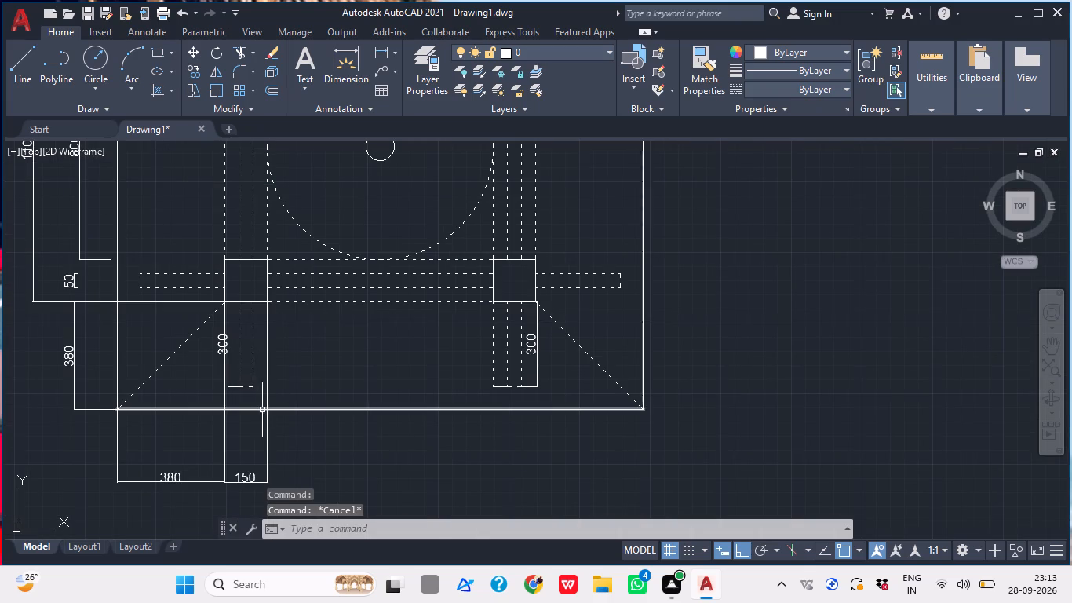
pyautogui.scroll(2, 277, 383)
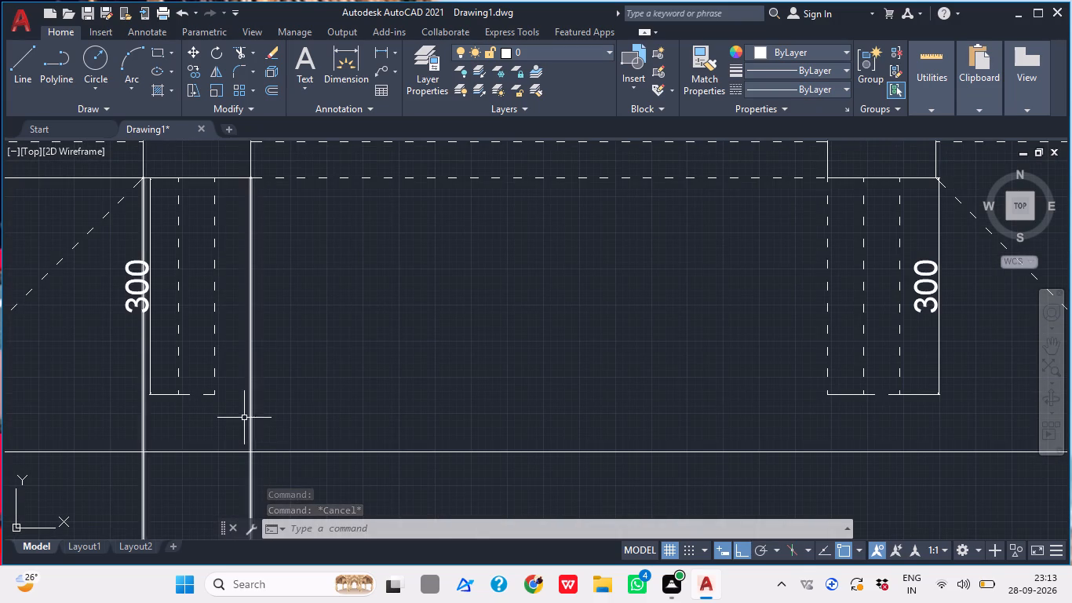
pyautogui.click(250, 416)
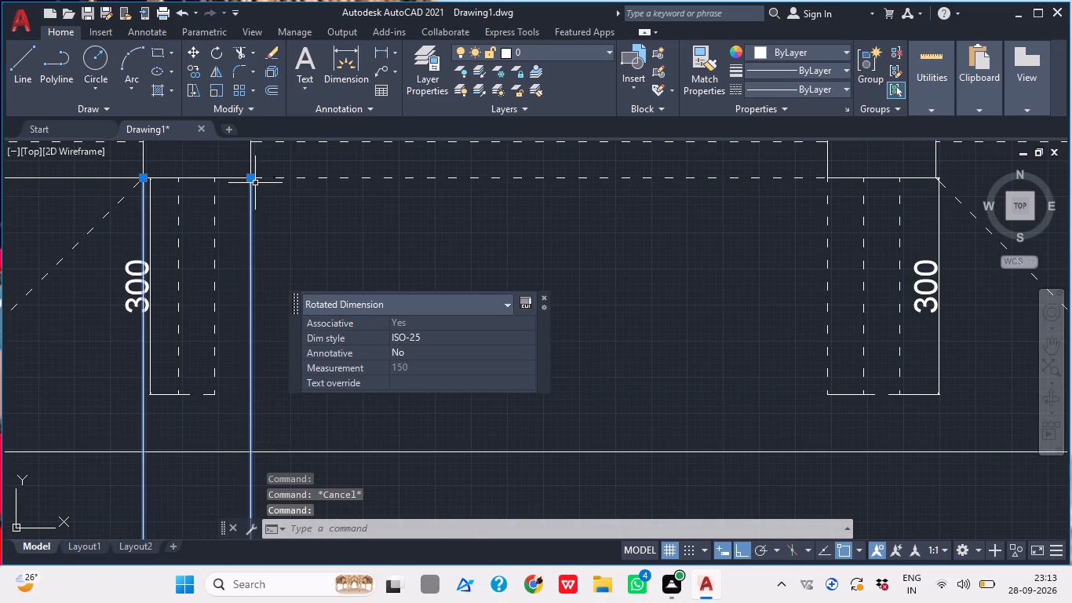
pyautogui.click(250, 181)
pyautogui.scroll(-2, 250, 181)
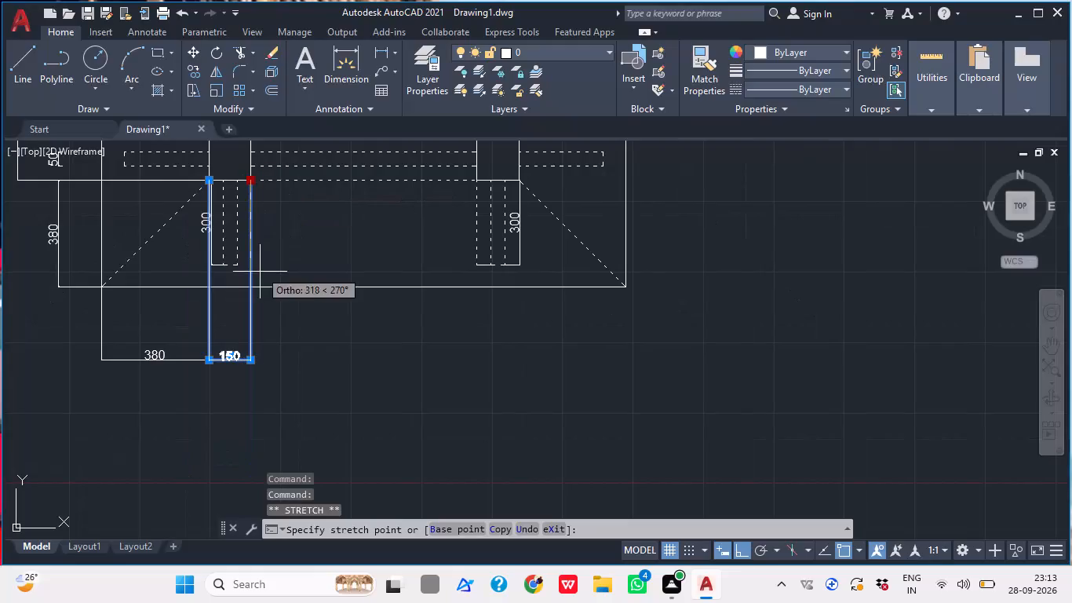
pyautogui.scroll(3, 248, 339)
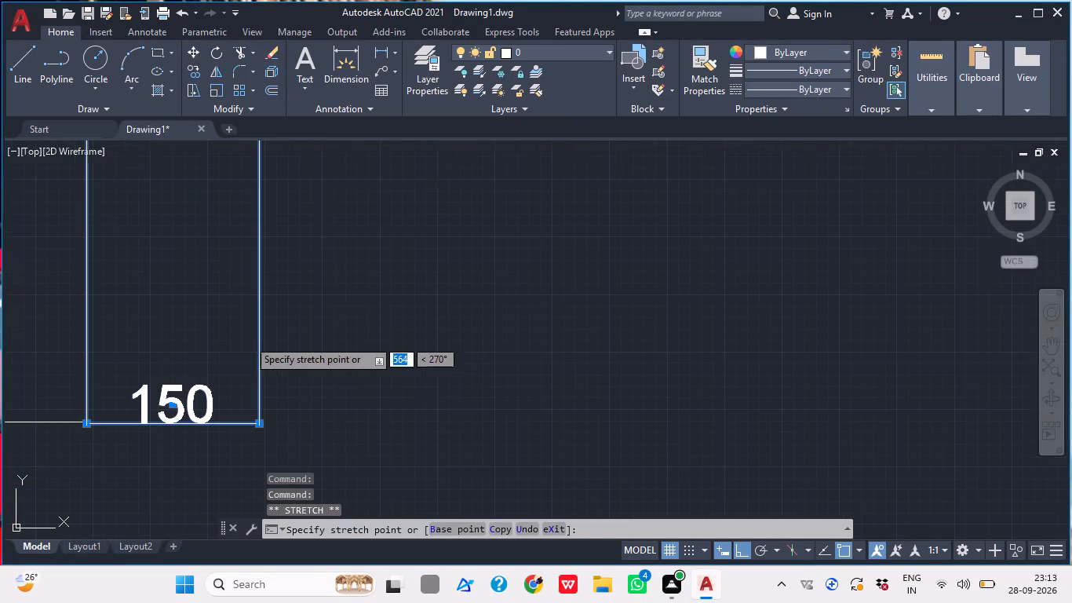
pyautogui.click(258, 345)
pyautogui.scroll(-2, 283, 327)
pyautogui.moveTo(285, 280); pyautogui.dragTo(291, 334, button='middle')
pyautogui.press('Escape')
# Shorten the left extension line of the 150 dimension below the plan, level with its short right extension line.
pyautogui.scroll(3, 195, 261)
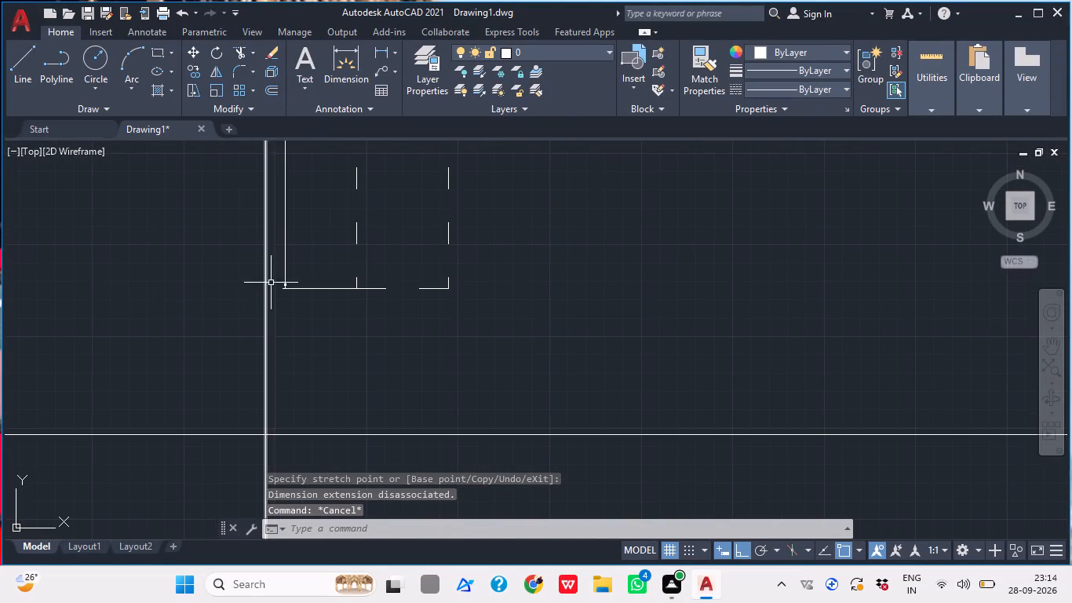
pyautogui.click(265, 294)
pyautogui.scroll(-4, 265, 294)
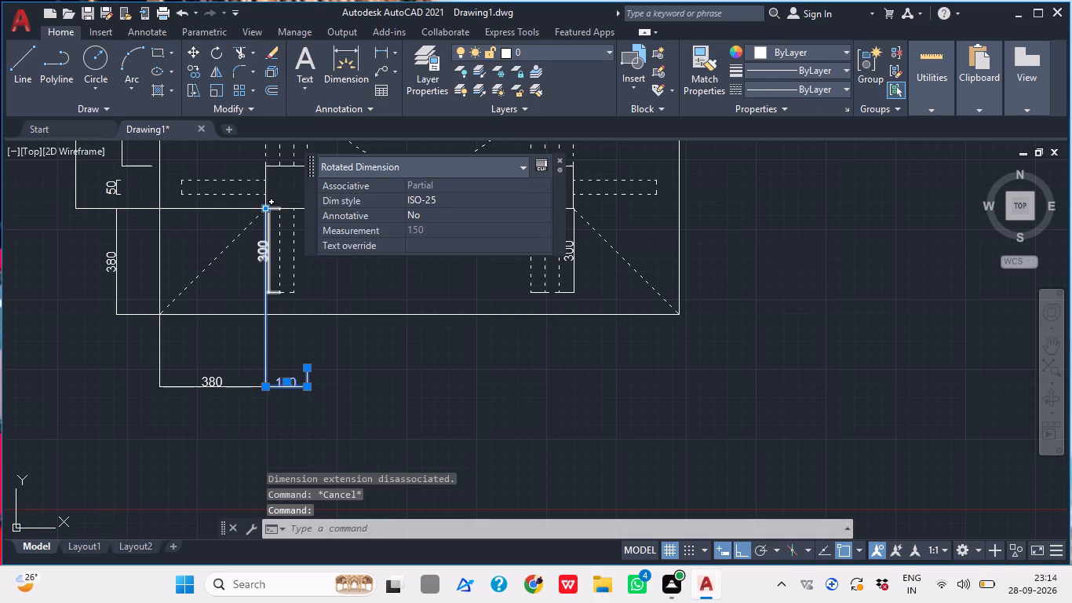
pyautogui.click(267, 207)
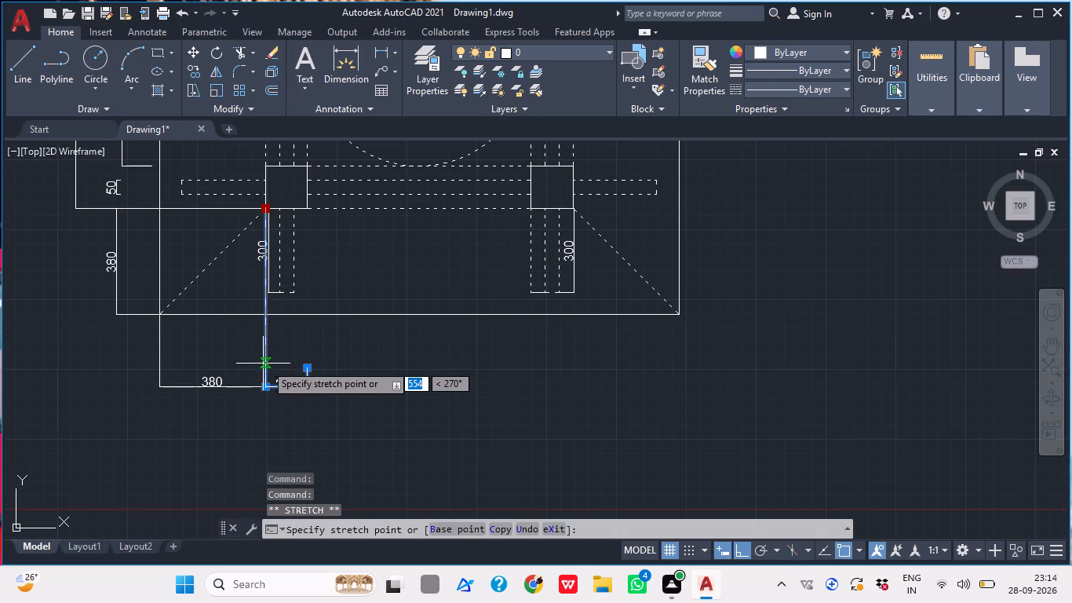
pyautogui.scroll(2, 280, 371)
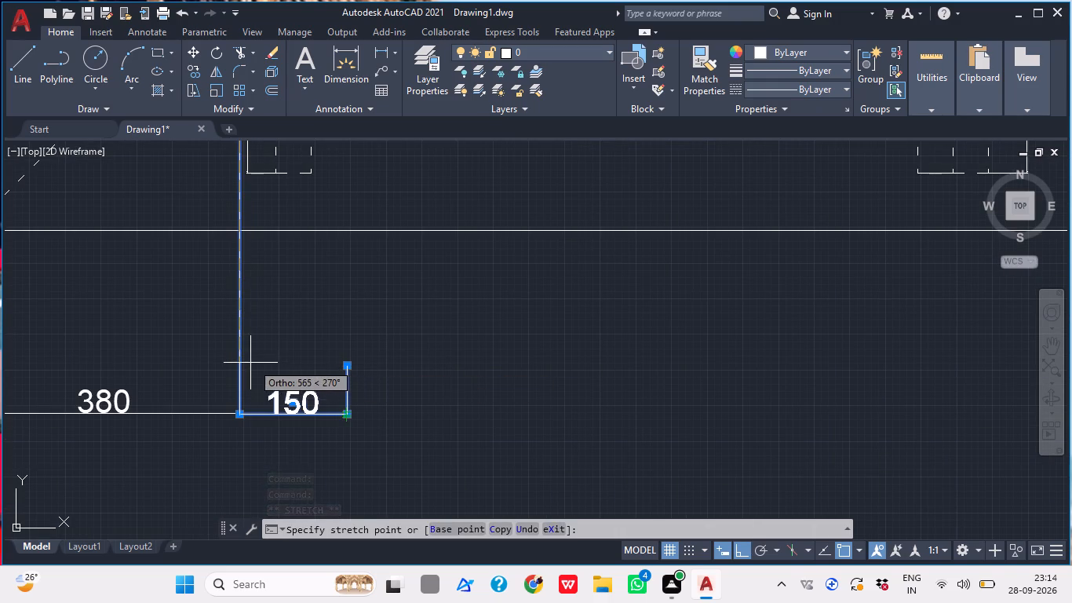
pyautogui.scroll(2, 250, 364)
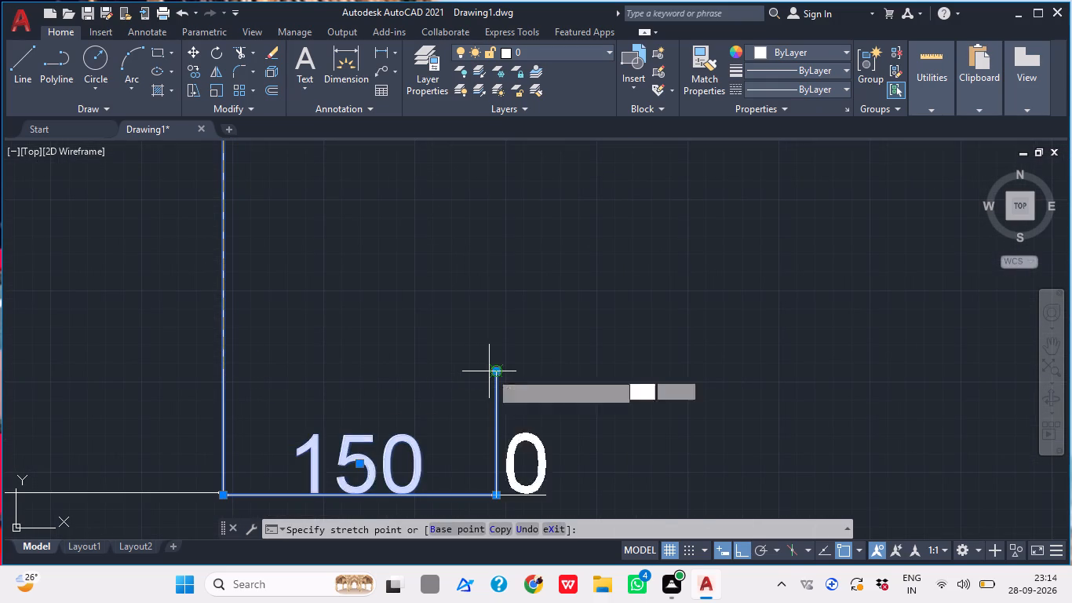
pyautogui.click(227, 375)
pyautogui.scroll(-2, 275, 342)
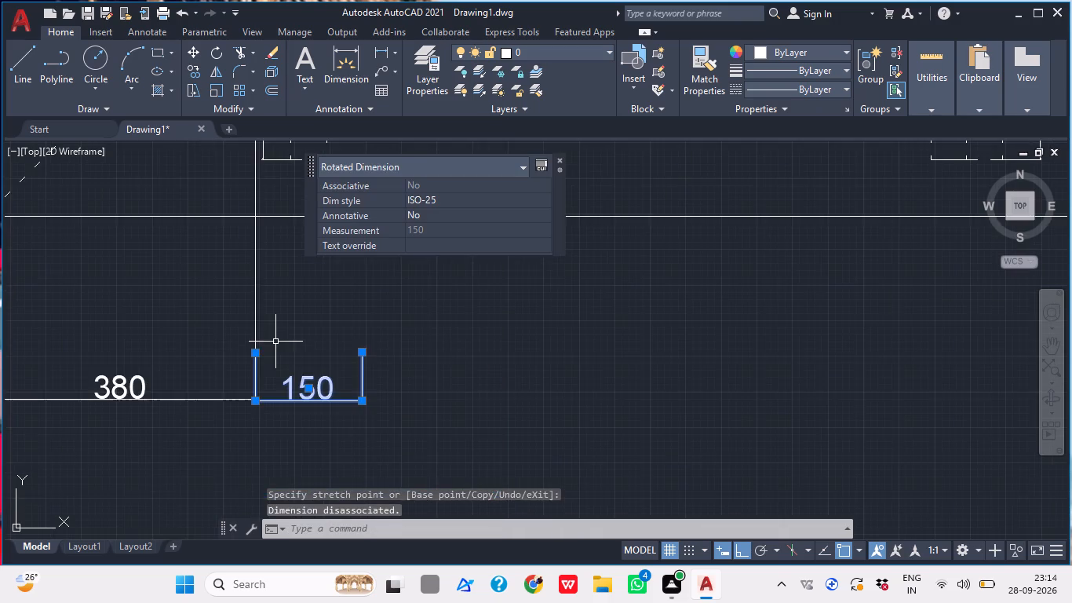
pyautogui.moveTo(275, 349); pyautogui.dragTo(268, 418, button='middle')
pyautogui.press('Escape')
# Shorten the right extension line of the horizontal 380 dimension below the plan, level with the 150 dimension's stubs.
pyautogui.scroll(-2, 285, 376)
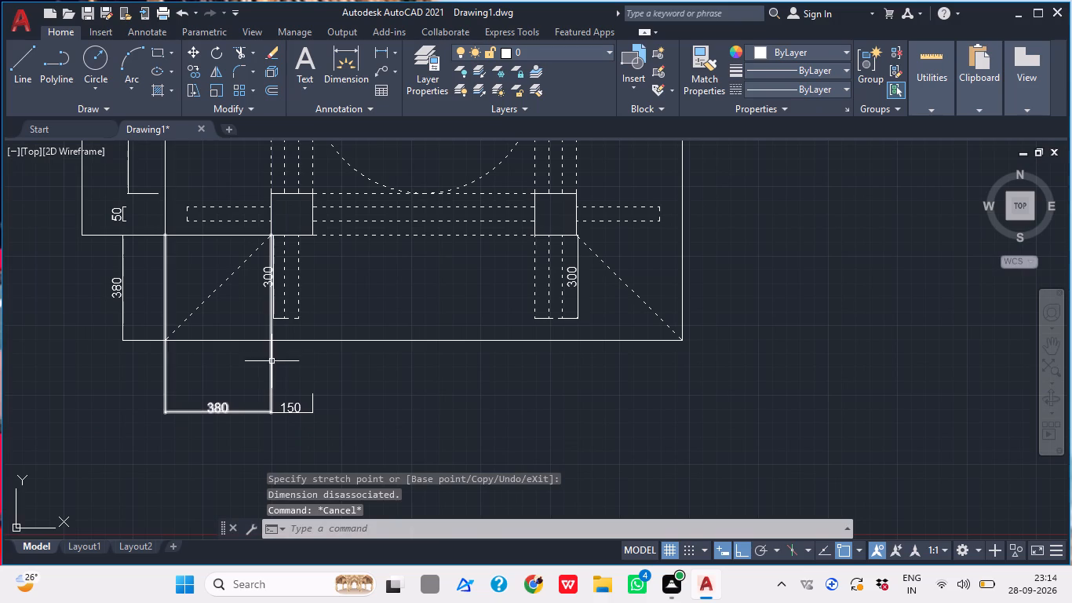
pyautogui.click(269, 366)
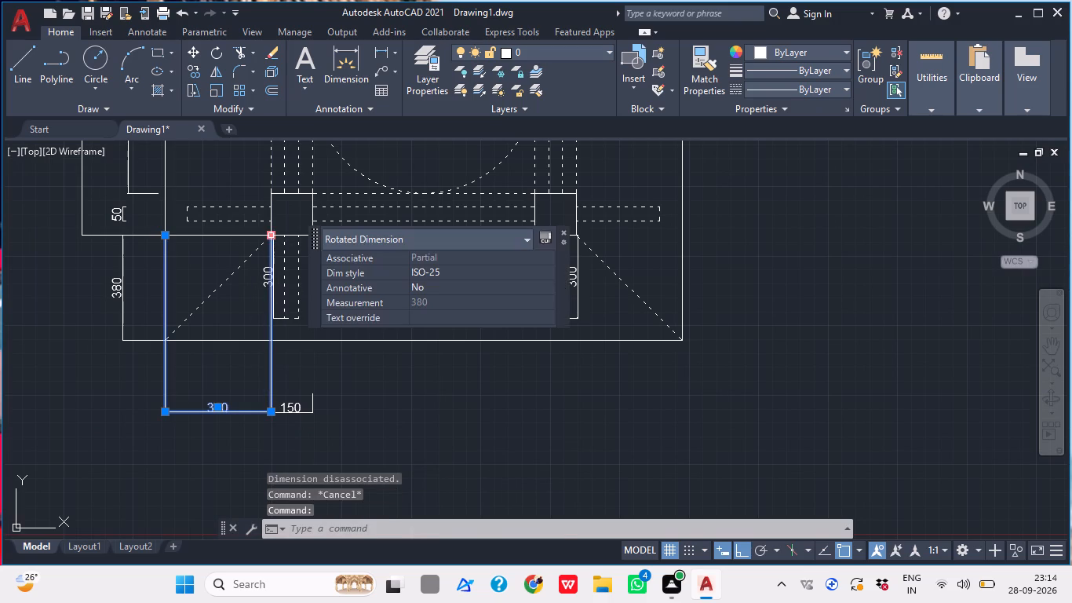
pyautogui.click(271, 239)
pyautogui.click(270, 392)
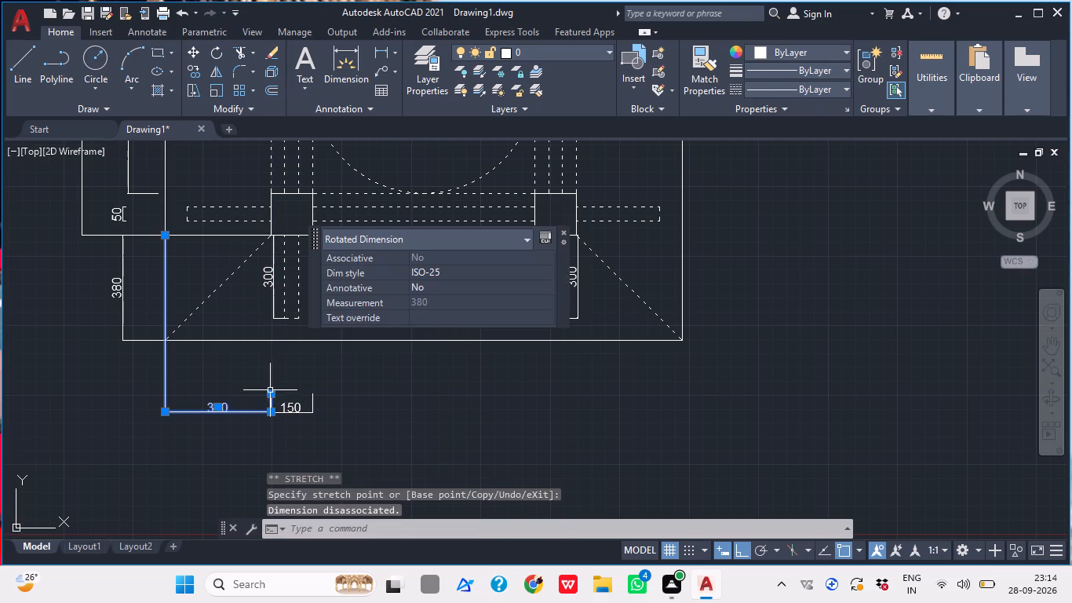
pyautogui.press('Escape')
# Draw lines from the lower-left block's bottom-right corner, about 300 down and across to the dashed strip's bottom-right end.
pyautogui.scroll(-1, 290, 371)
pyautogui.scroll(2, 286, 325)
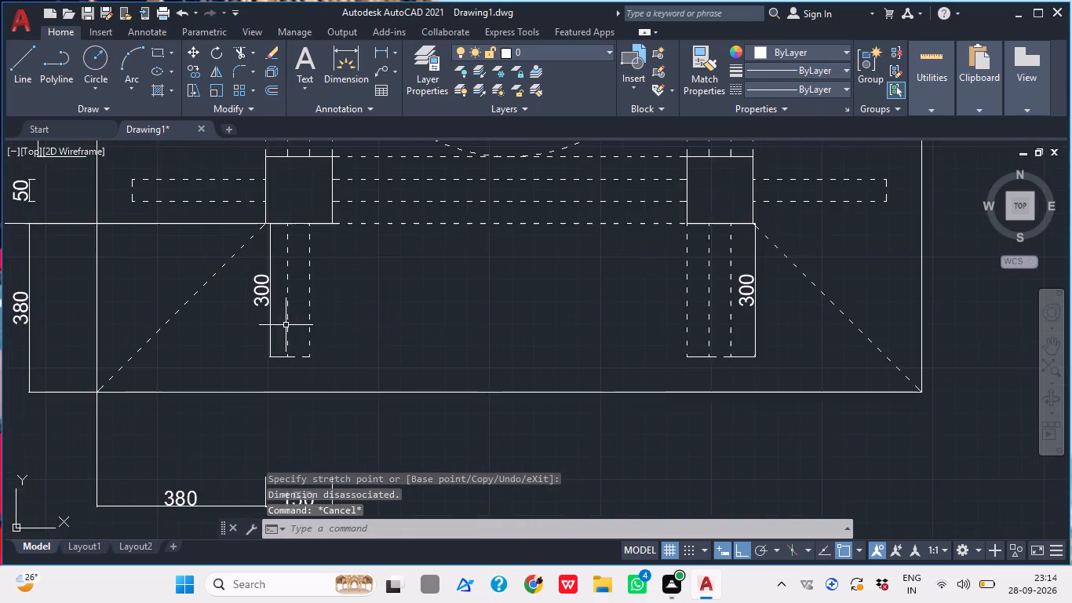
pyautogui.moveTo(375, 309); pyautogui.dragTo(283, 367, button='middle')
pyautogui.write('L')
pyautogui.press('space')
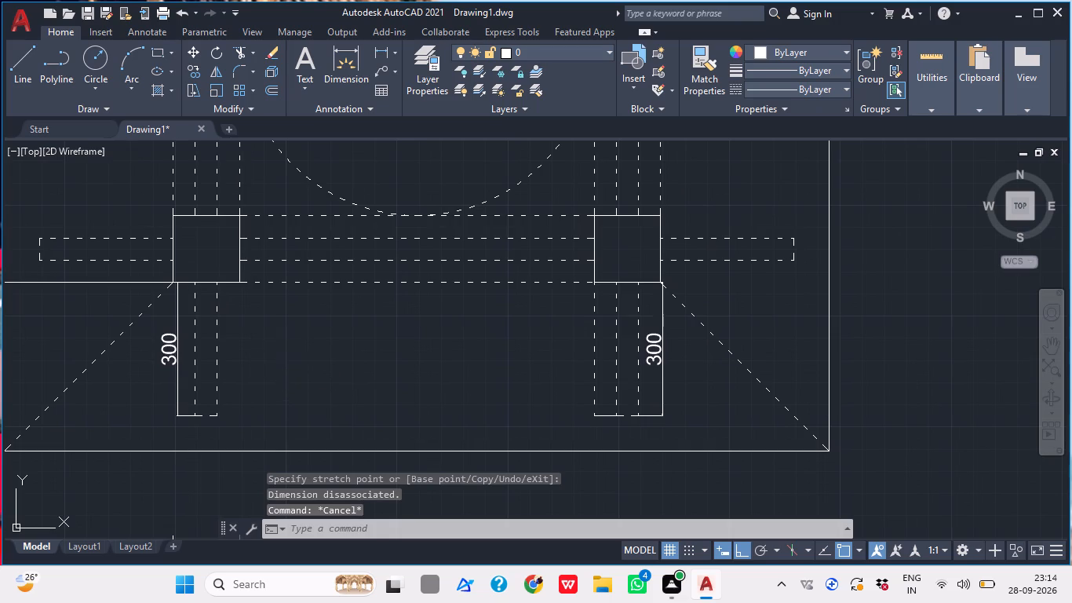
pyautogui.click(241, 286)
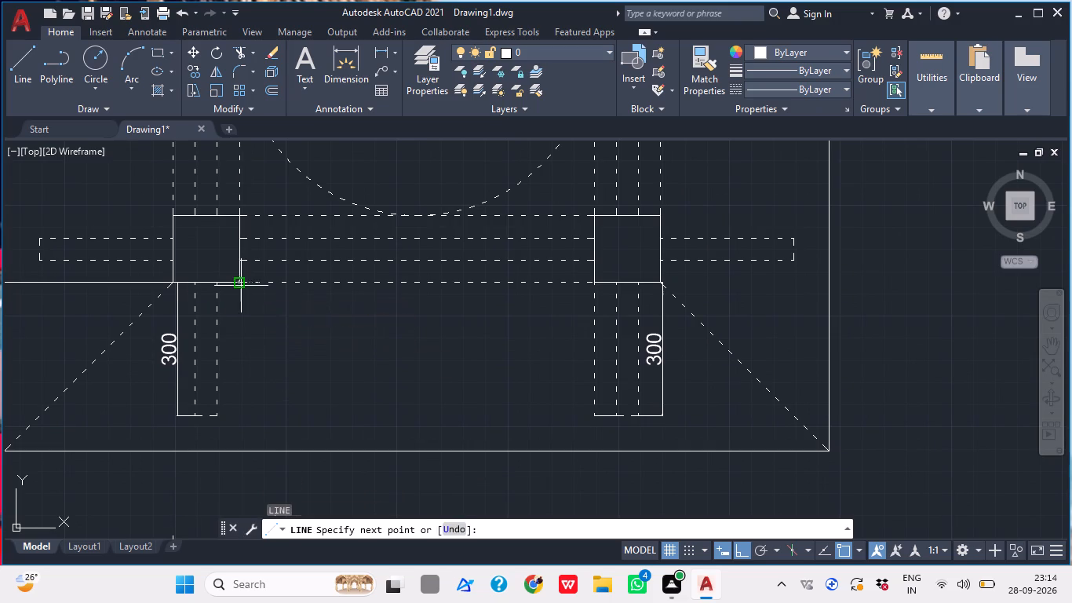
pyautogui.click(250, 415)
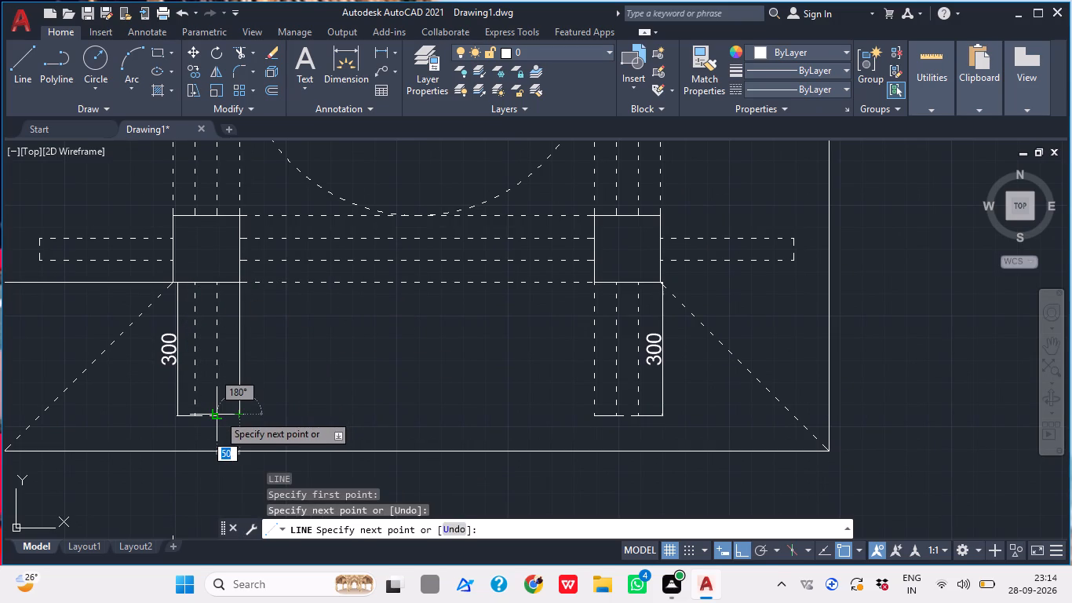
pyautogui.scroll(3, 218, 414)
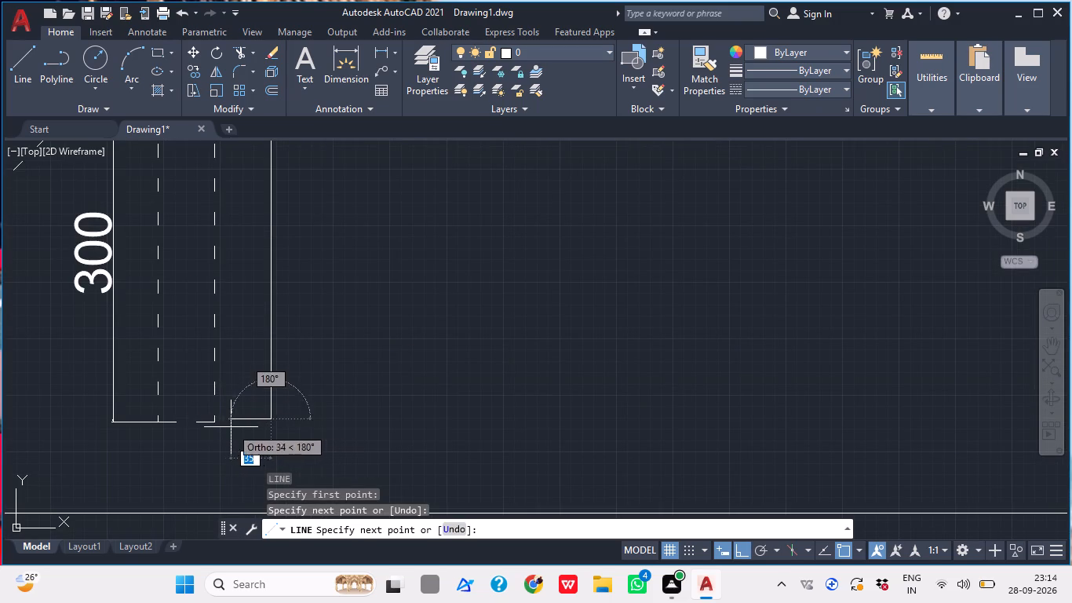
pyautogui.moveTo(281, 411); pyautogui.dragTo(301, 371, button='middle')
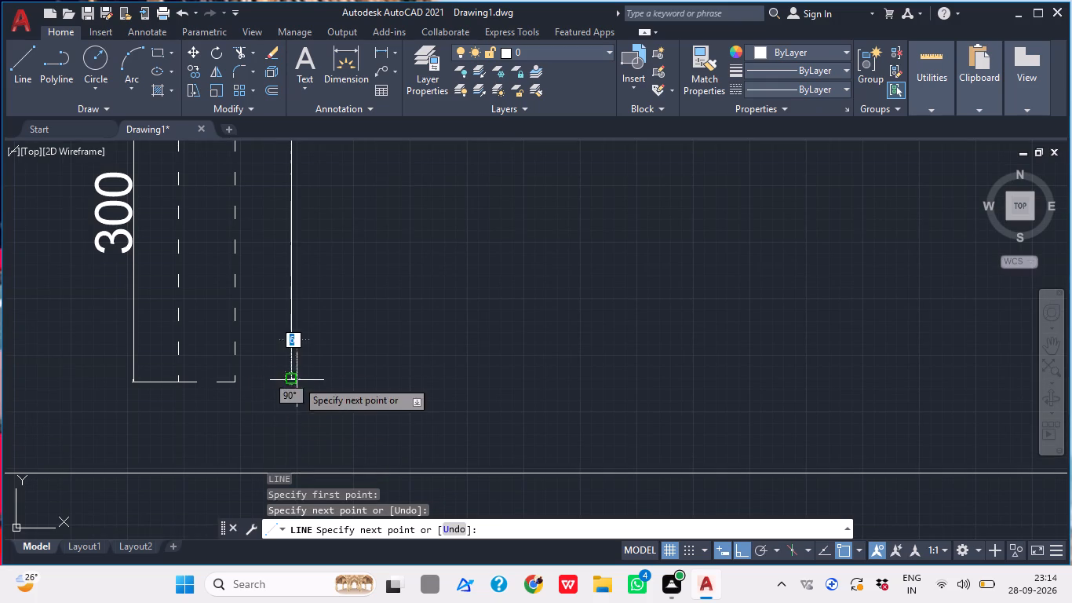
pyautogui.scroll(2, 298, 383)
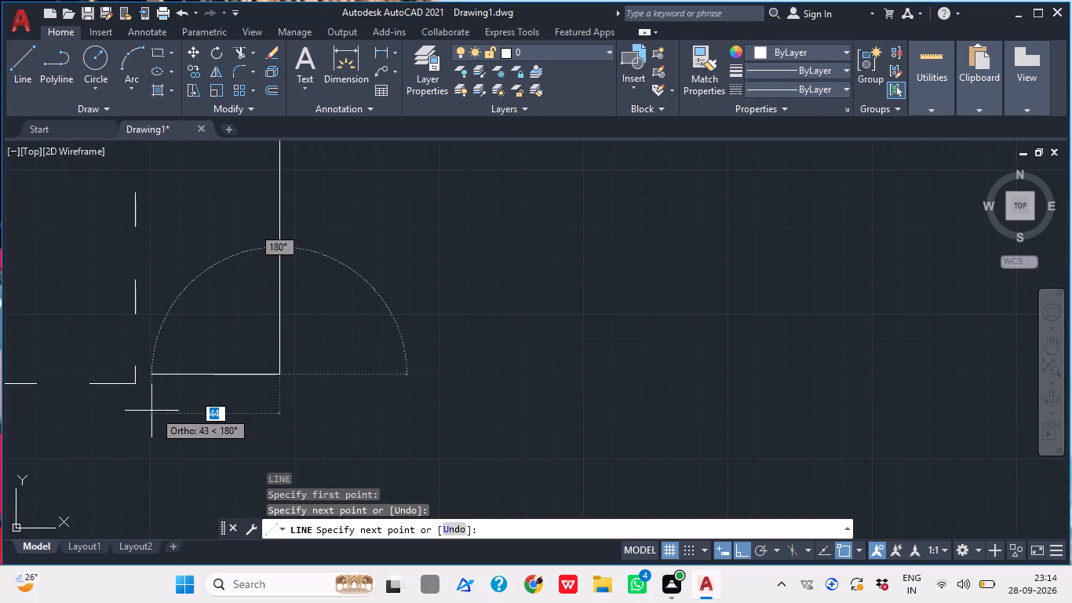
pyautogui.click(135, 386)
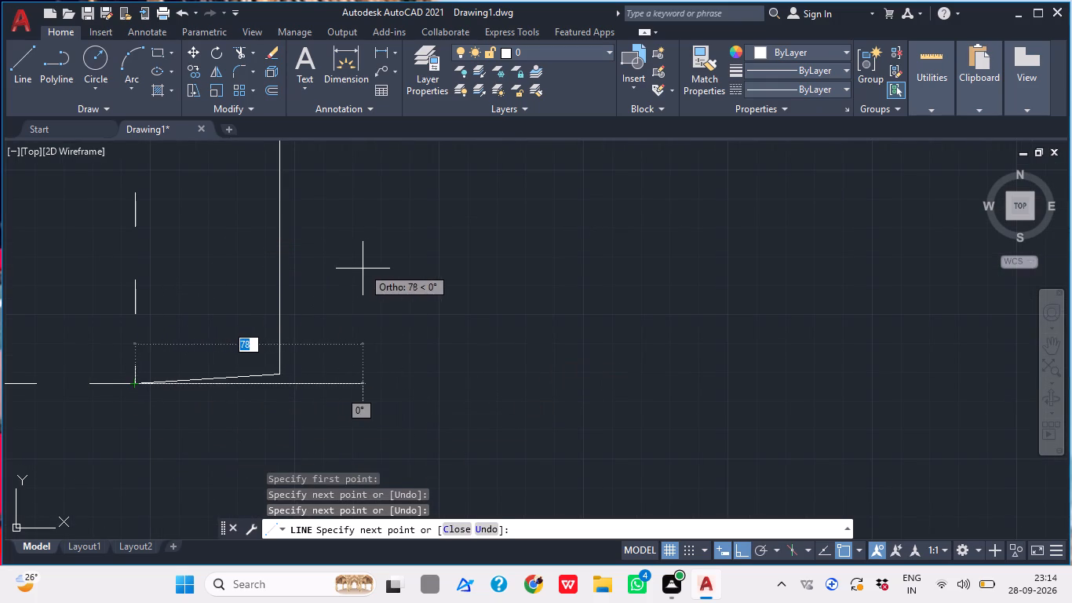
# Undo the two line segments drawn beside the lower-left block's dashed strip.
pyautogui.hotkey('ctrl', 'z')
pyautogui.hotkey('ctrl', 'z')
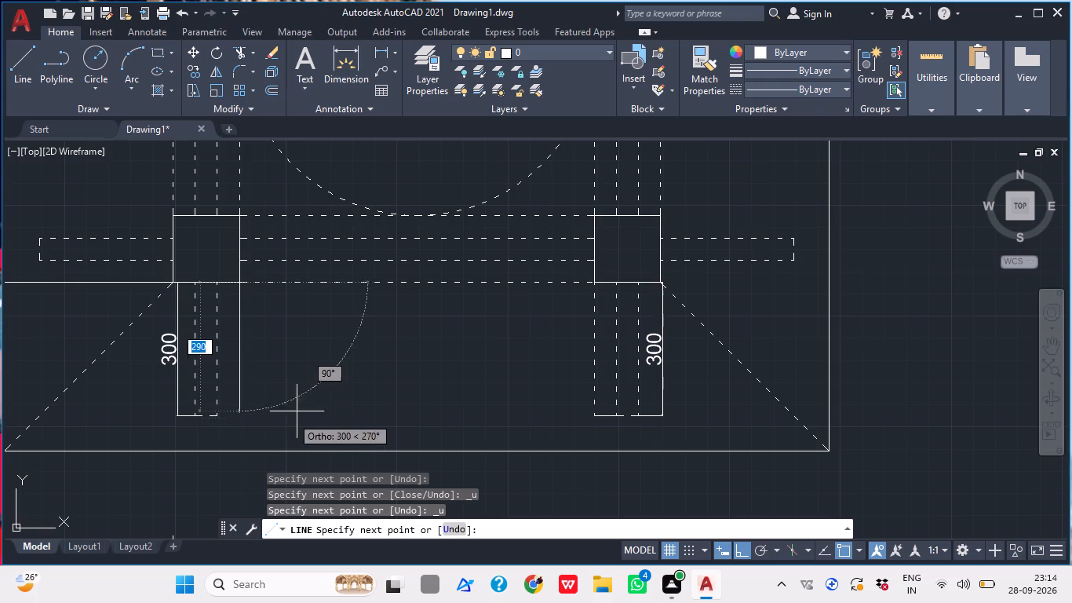
# Draw lines from the lower-left block's bottom-right corner, about 300 down and across to the dashed strip's bottom-right end.
pyautogui.scroll(4, 244, 424)
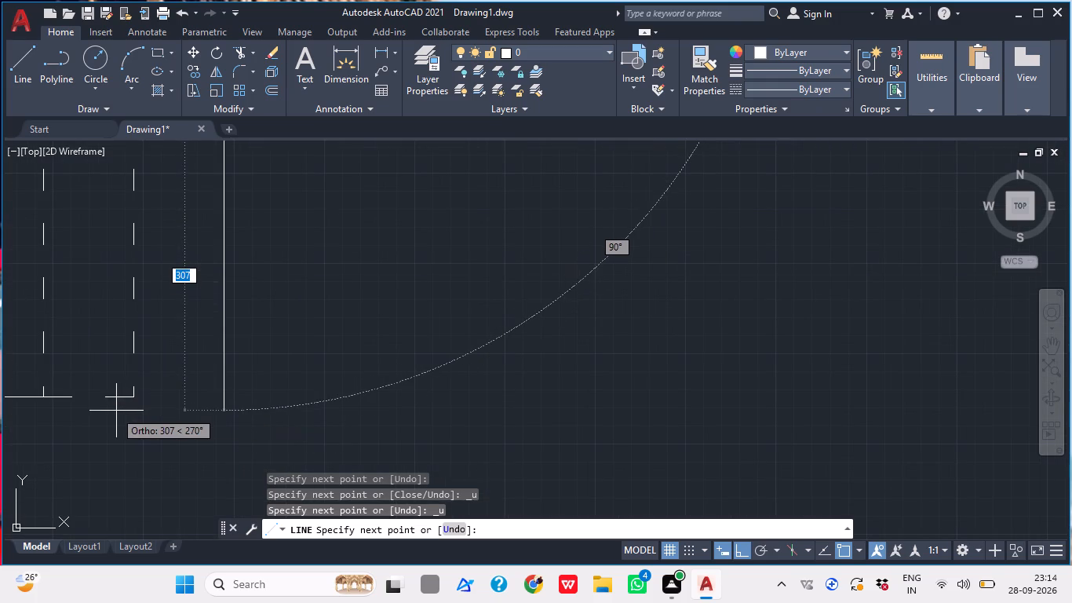
pyautogui.click(222, 399)
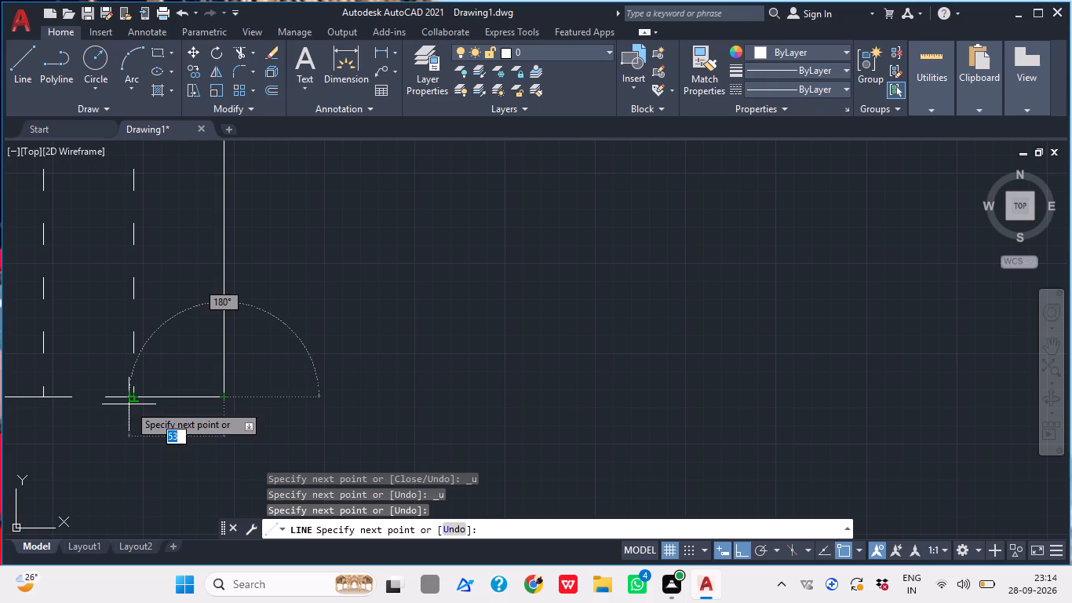
pyautogui.click(129, 404)
pyautogui.press('Escape')
# Set the linetype of the two new lines closing the lower-left block's strip to ACAD_ISO03W100.
pyautogui.click(191, 398)
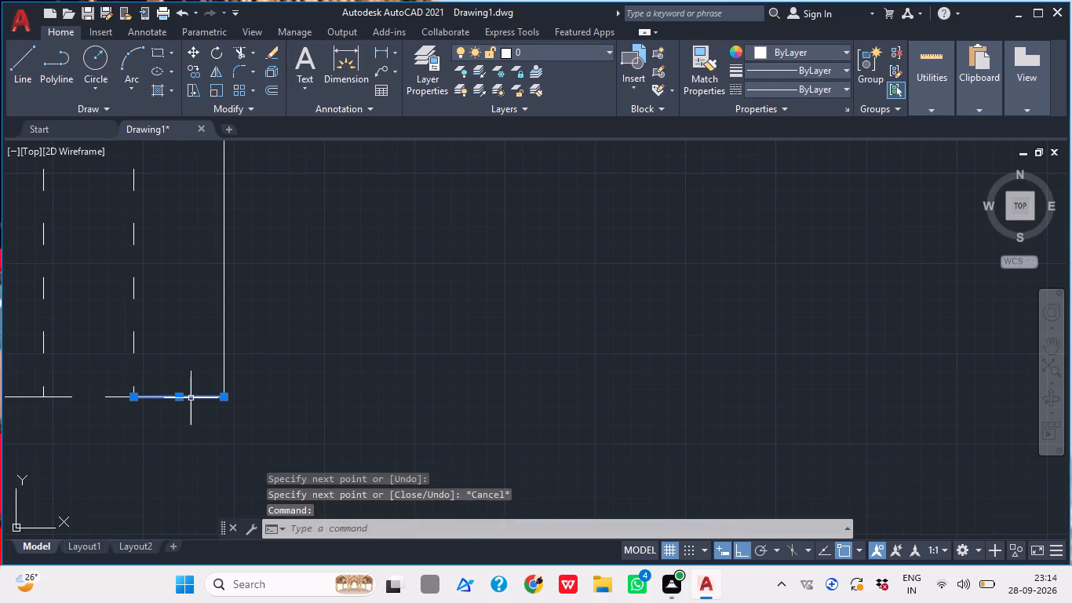
pyautogui.click(225, 351)
pyautogui.click(216, 345)
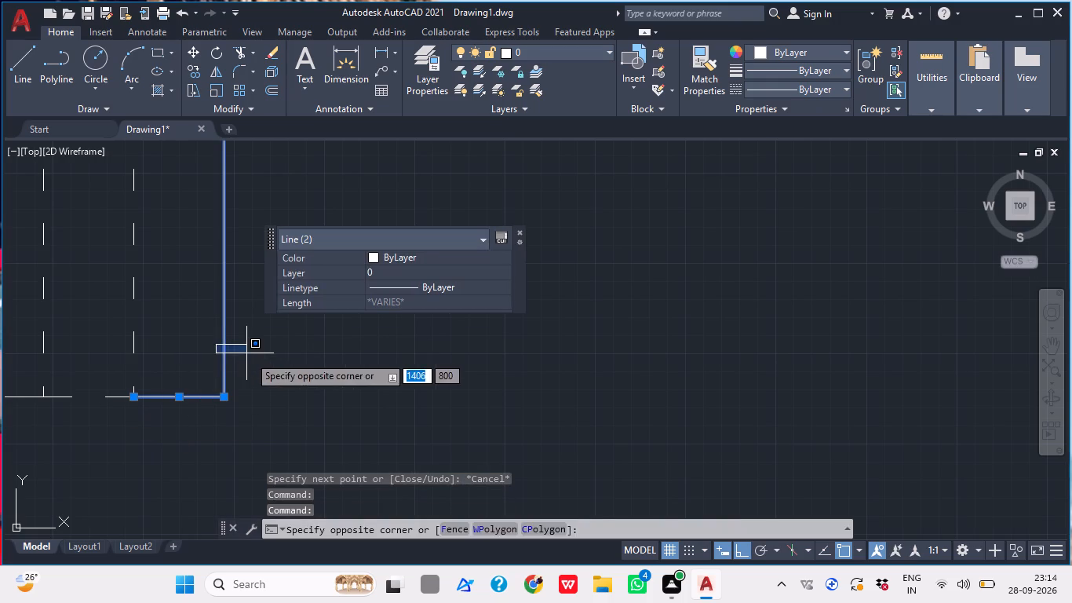
pyautogui.click(249, 356)
pyautogui.click(248, 356)
pyautogui.click(221, 338)
pyautogui.click(257, 347)
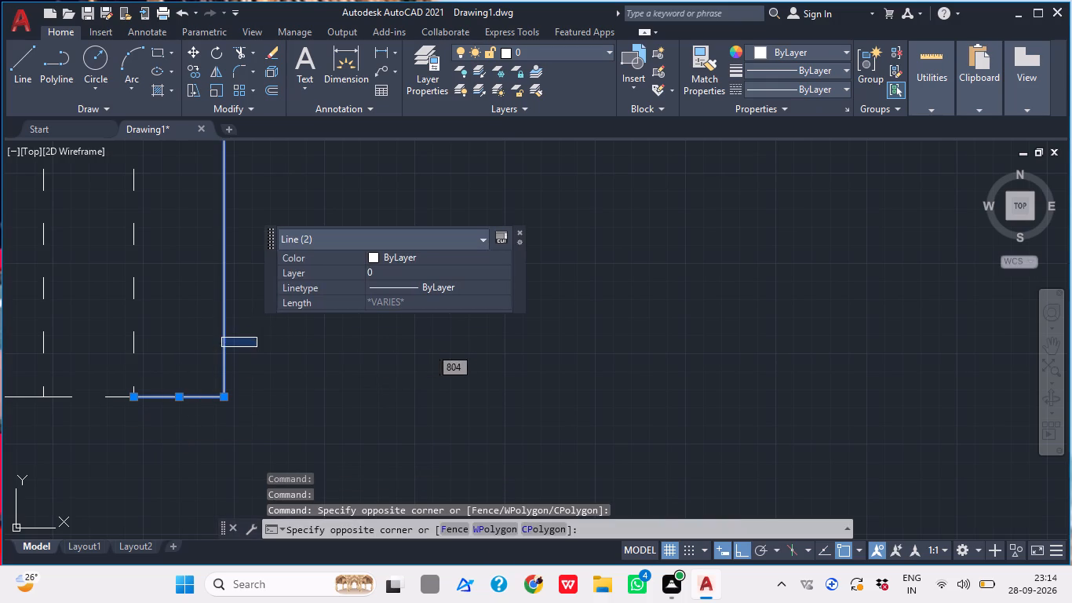
pyautogui.click(248, 353)
pyautogui.click(215, 336)
pyautogui.scroll(-2, 250, 345)
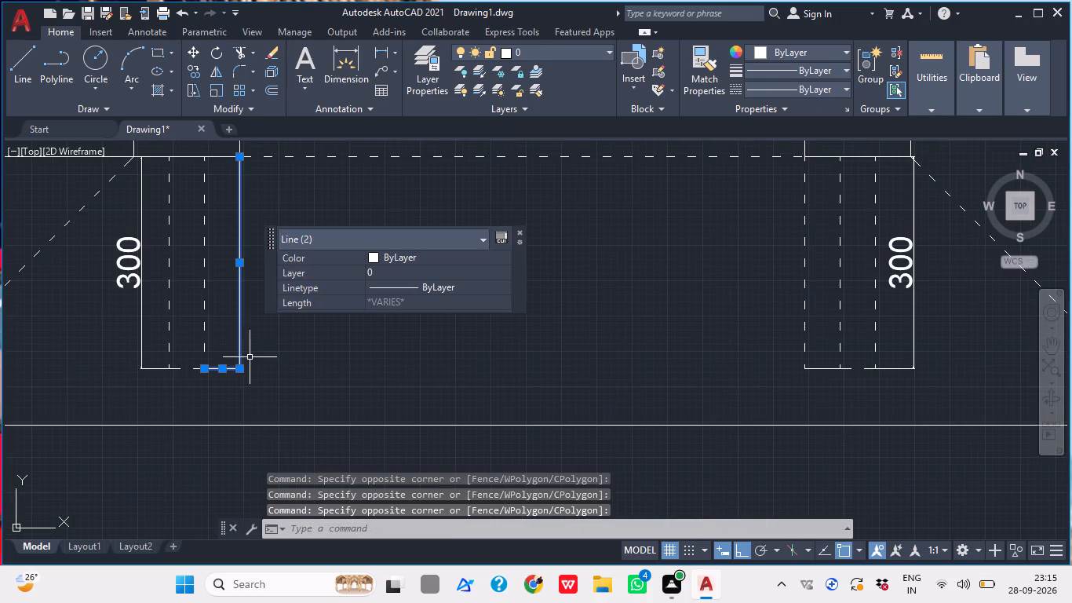
pyautogui.scroll(-2, 323, 253)
pyautogui.moveTo(390, 242); pyautogui.dragTo(324, 362, button='middle')
pyautogui.click(822, 89)
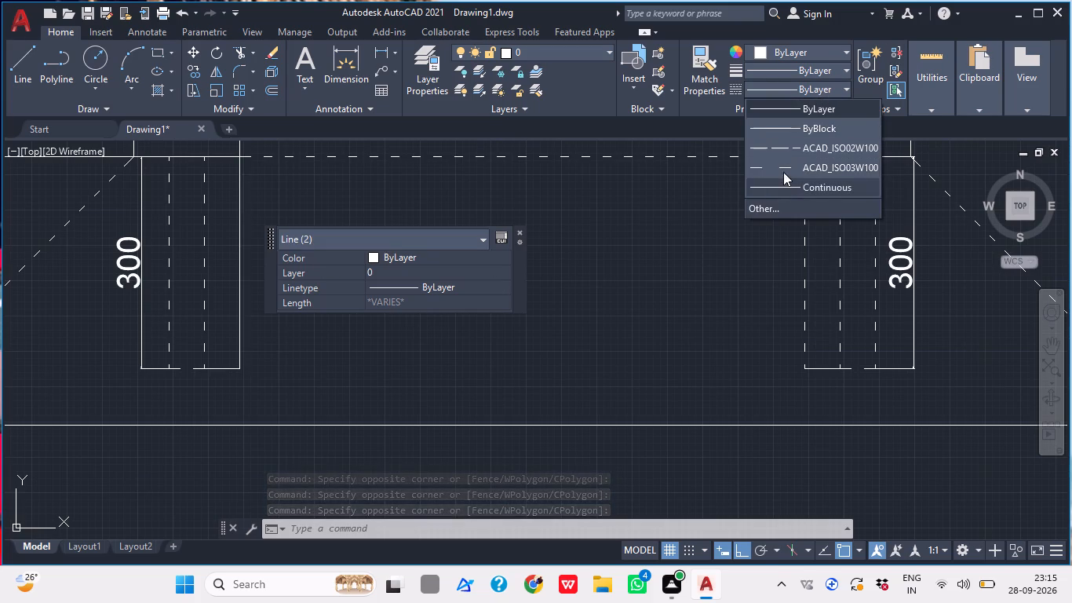
pyautogui.click(771, 168)
pyautogui.scroll(-4, 577, 263)
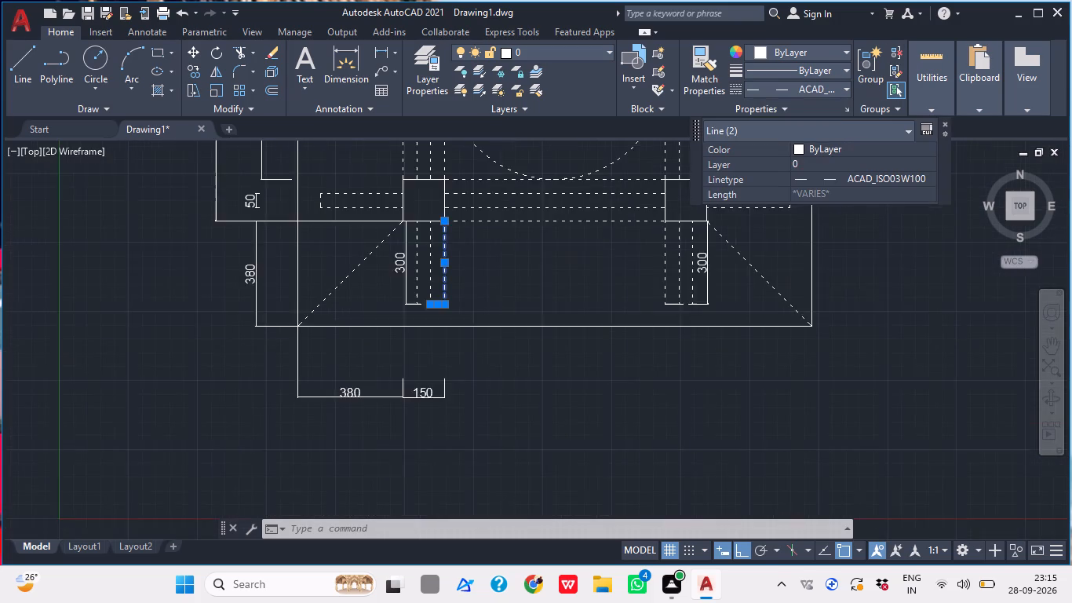
pyautogui.moveTo(570, 274); pyautogui.dragTo(522, 345, button='middle')
pyautogui.press('Escape')
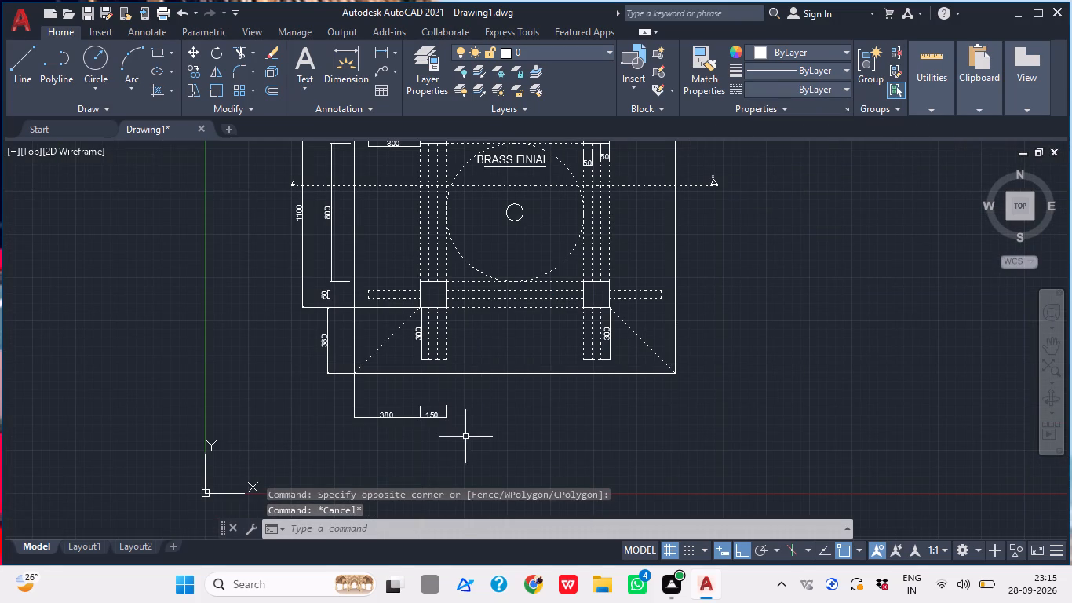
# Shorten the left extension line of the horizontal 380 dimension below the plan, level with its short right extension line.
pyautogui.moveTo(461, 444); pyautogui.dragTo(447, 428, button='middle')
pyautogui.scroll(2, 447, 428)
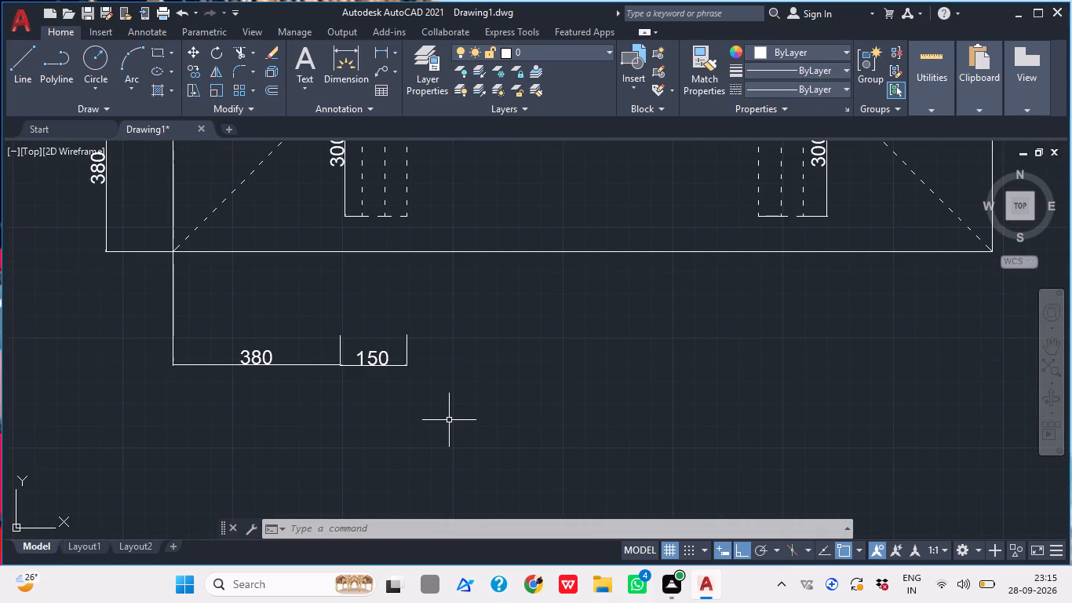
pyautogui.scroll(-2, 174, 270)
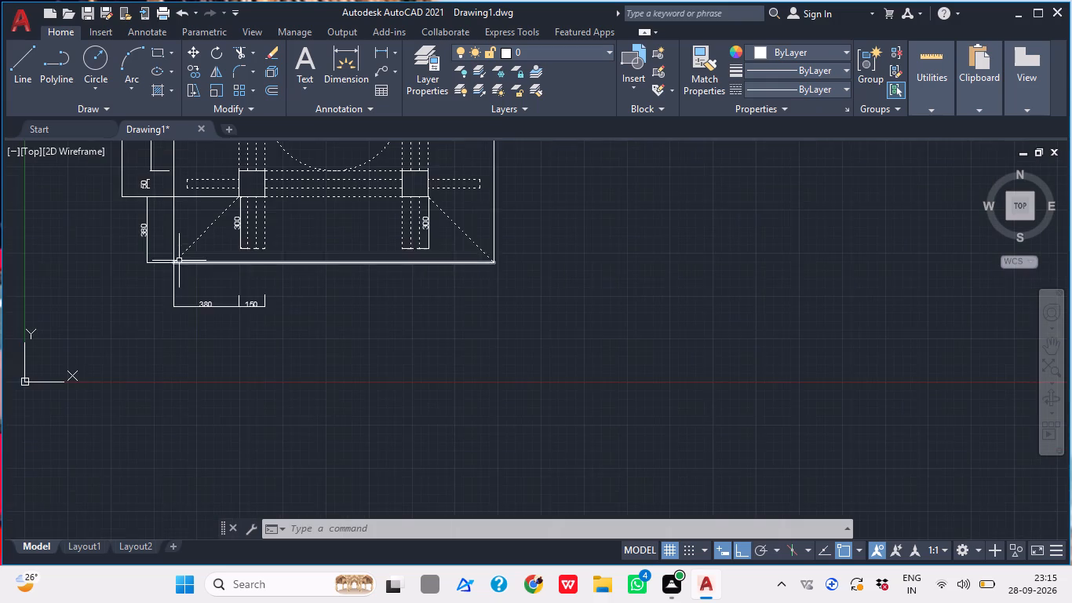
pyautogui.scroll(1, 180, 243)
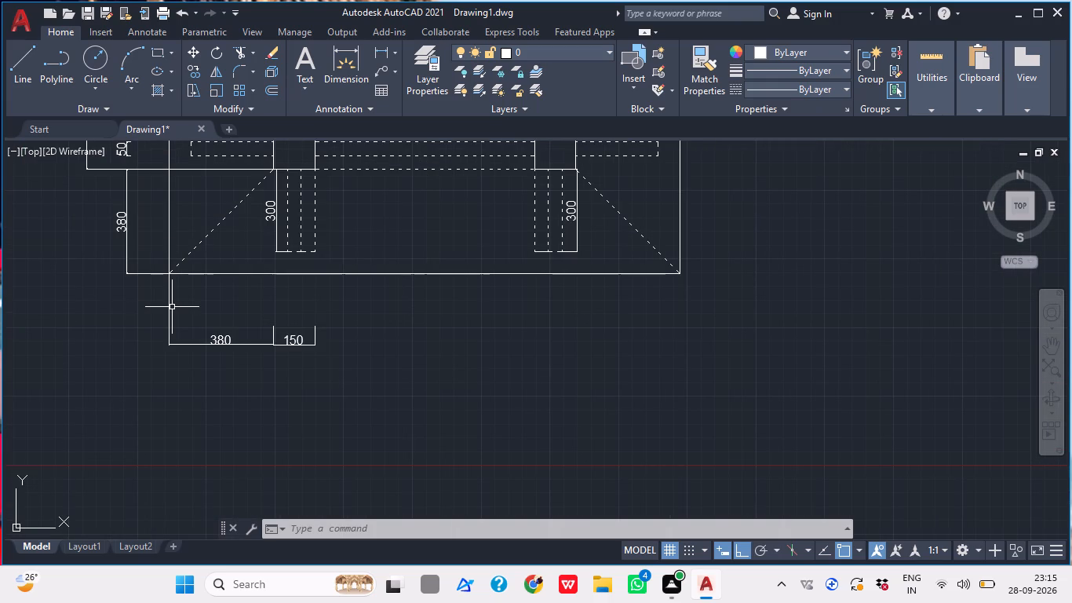
pyautogui.click(166, 309)
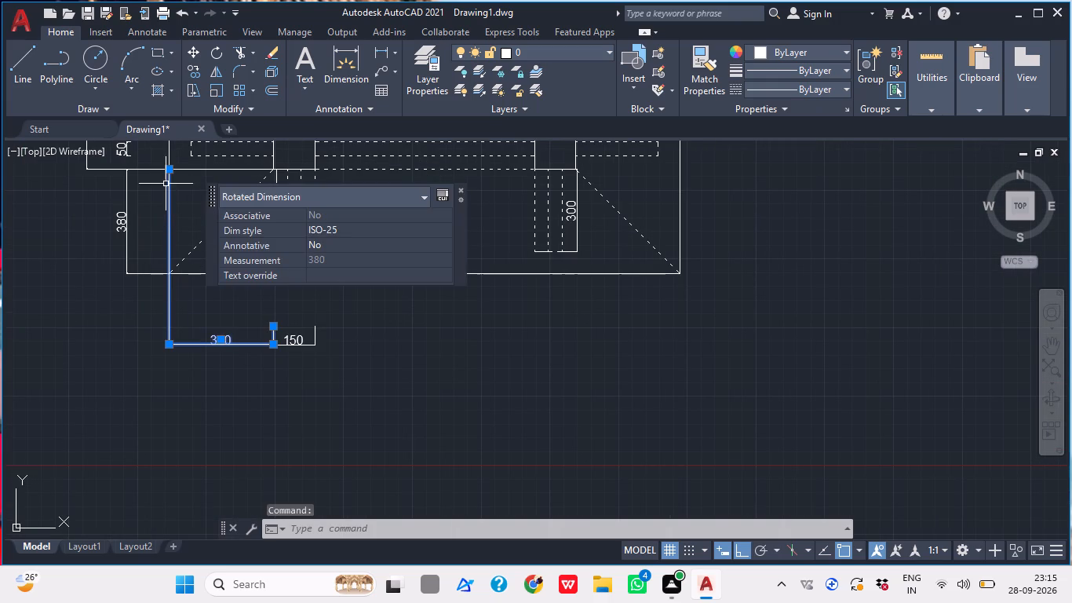
pyautogui.click(170, 173)
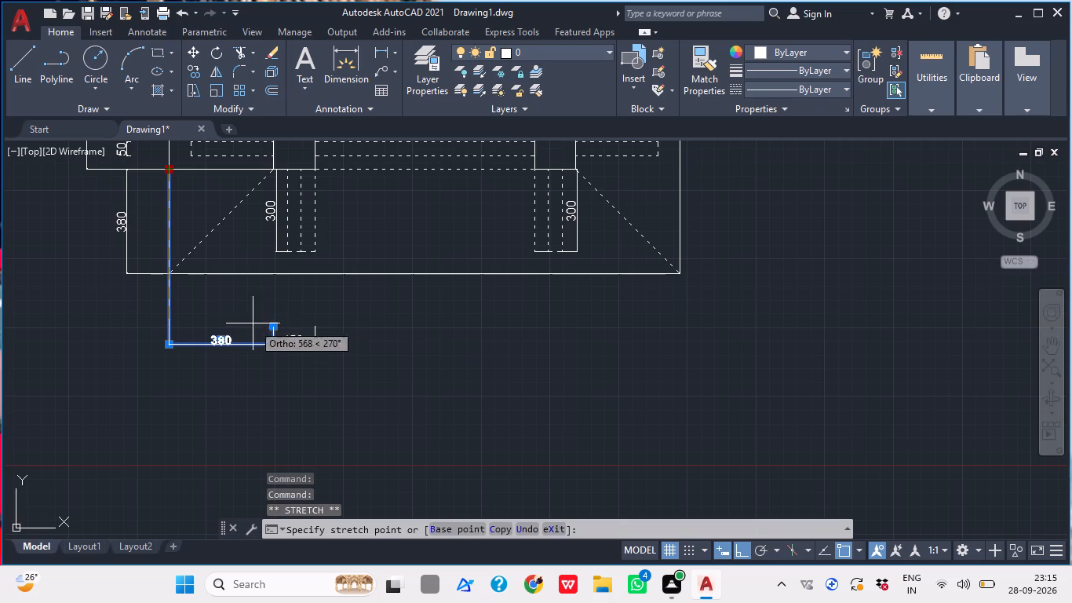
pyautogui.scroll(3, 180, 327)
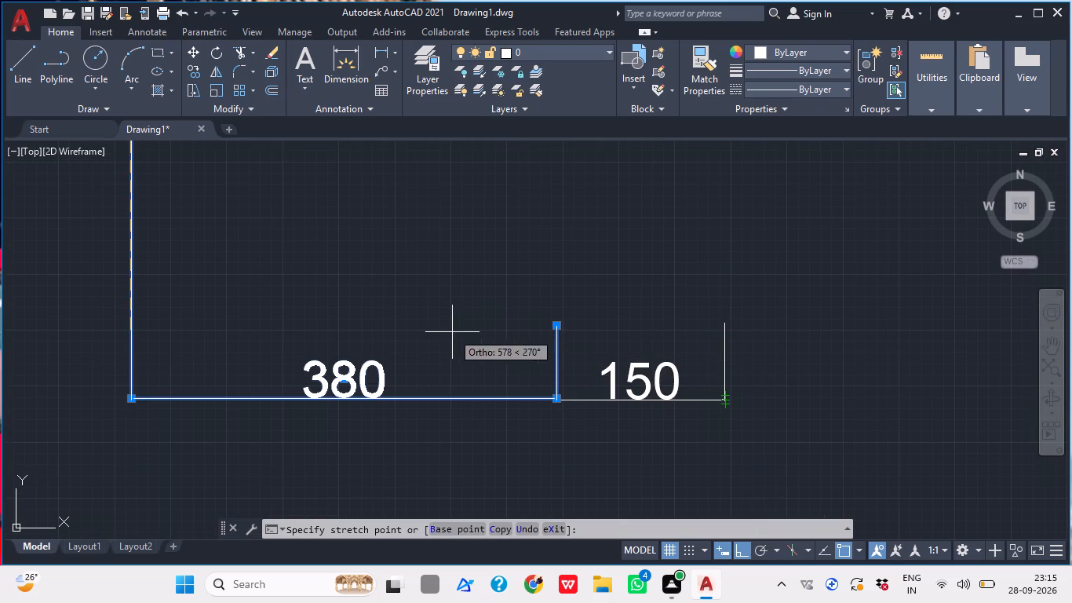
pyautogui.click(129, 327)
pyautogui.scroll(-2, 137, 323)
pyautogui.moveTo(166, 318); pyautogui.dragTo(148, 356, button='middle')
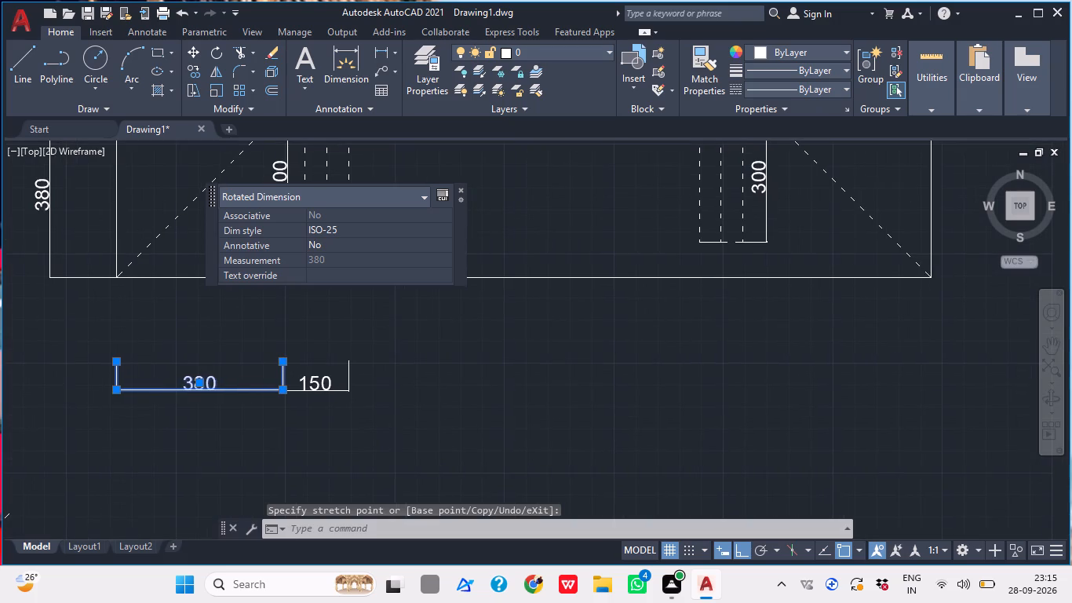
pyautogui.press('Escape')
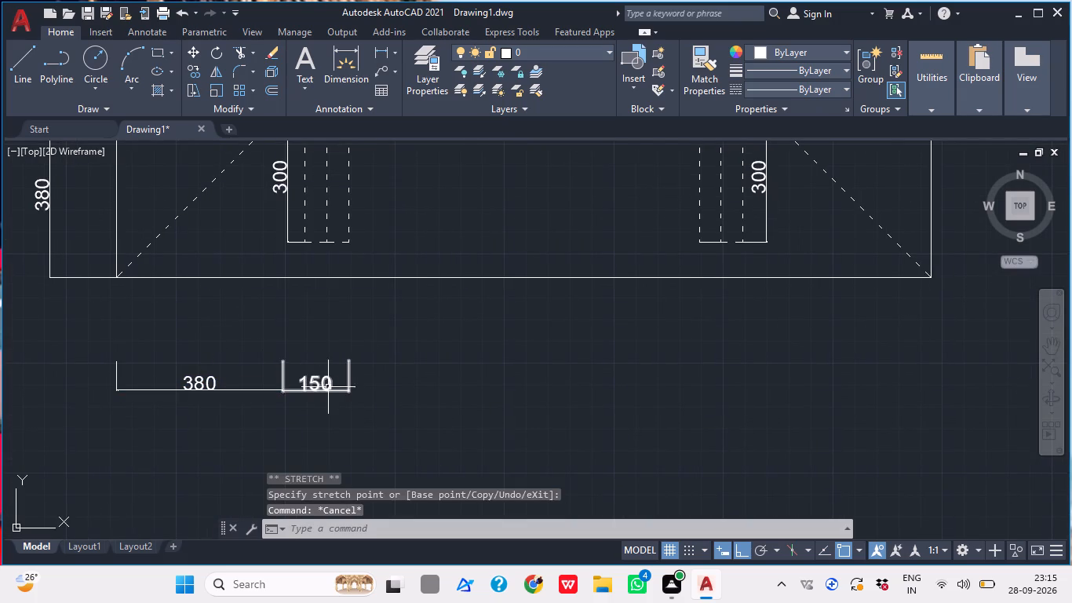
# Raise the dimension line of the 150 dimension below the plan above the line of the adjacent 380 dimension.
pyautogui.scroll(-1, 323, 418)
pyautogui.moveTo(268, 446); pyautogui.dragTo(198, 477, button='middle')
pyautogui.scroll(1, 270, 456)
pyautogui.moveTo(290, 420); pyautogui.dragTo(265, 404, button='middle')
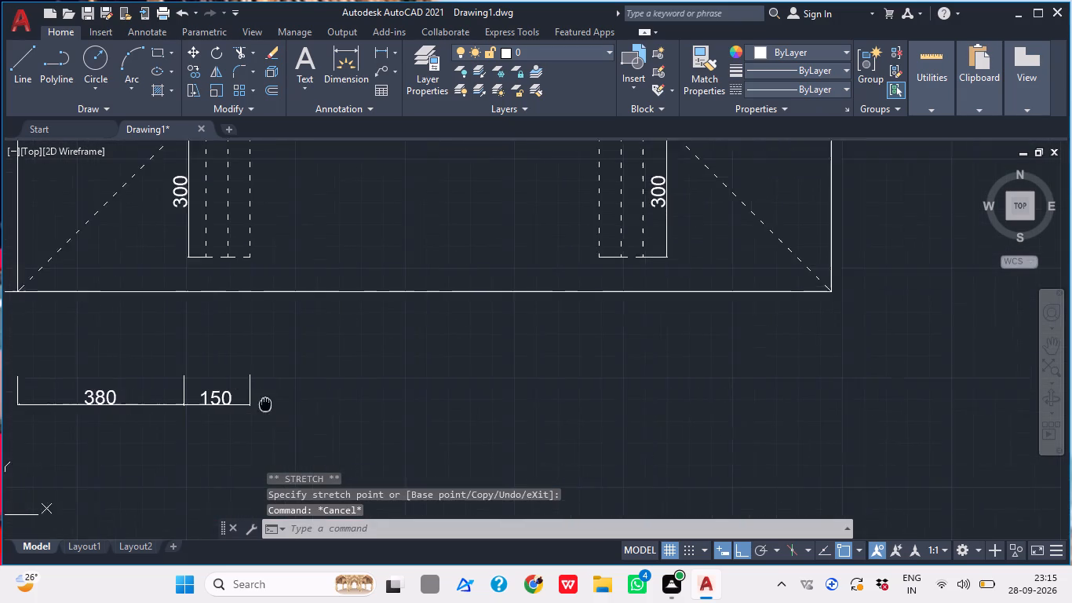
pyautogui.moveTo(265, 404); pyautogui.dragTo(249, 394, button='middle')
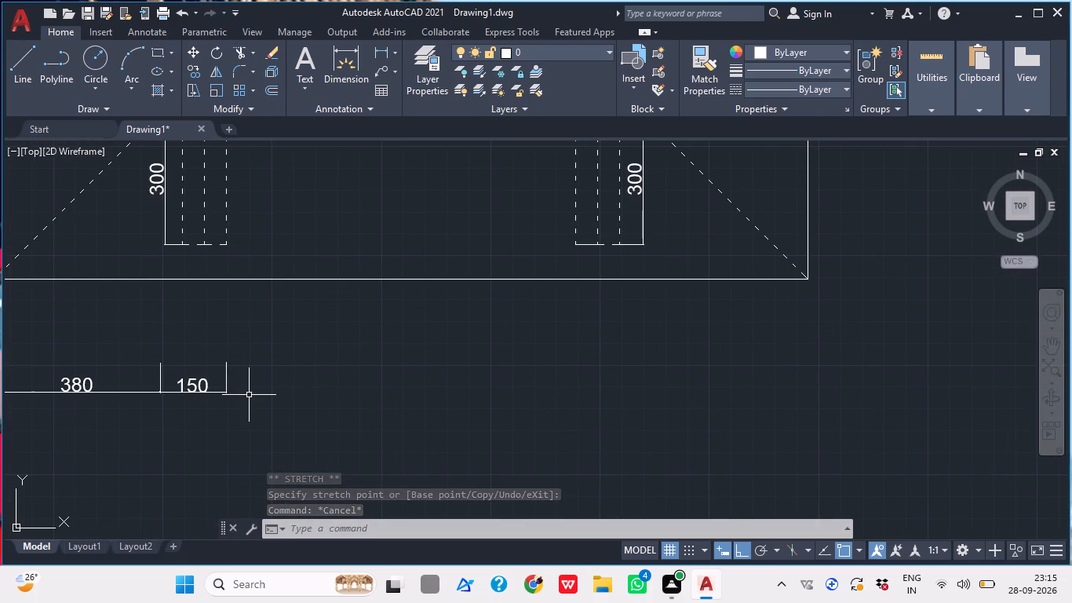
pyautogui.scroll(-2, 217, 367)
pyautogui.moveTo(188, 356); pyautogui.dragTo(129, 392, button='middle')
pyautogui.scroll(1, 148, 418)
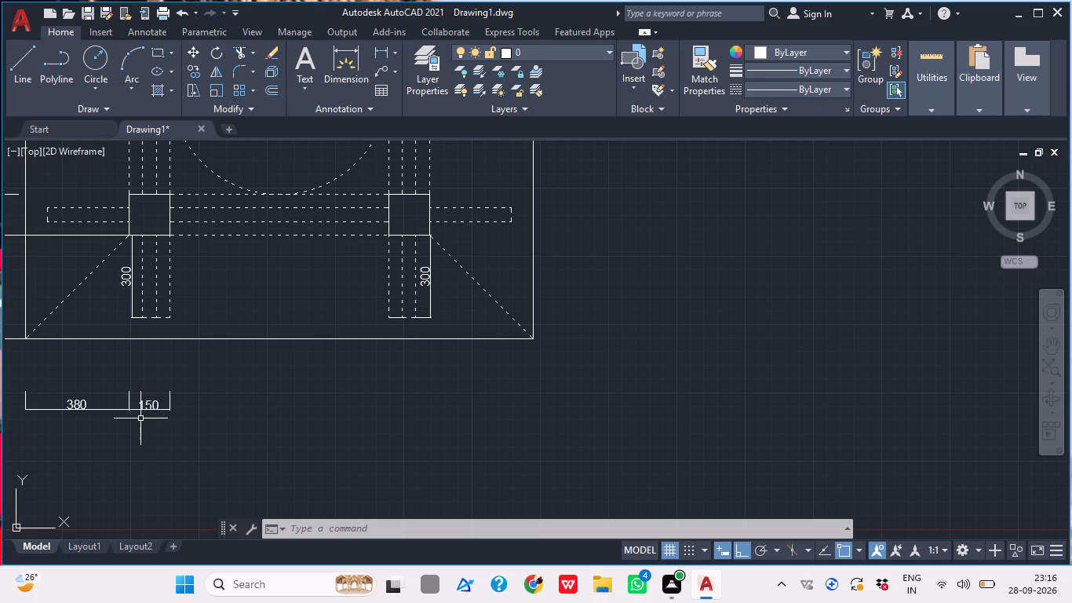
pyautogui.scroll(1, 0, 422)
pyautogui.scroll(2, 177, 397)
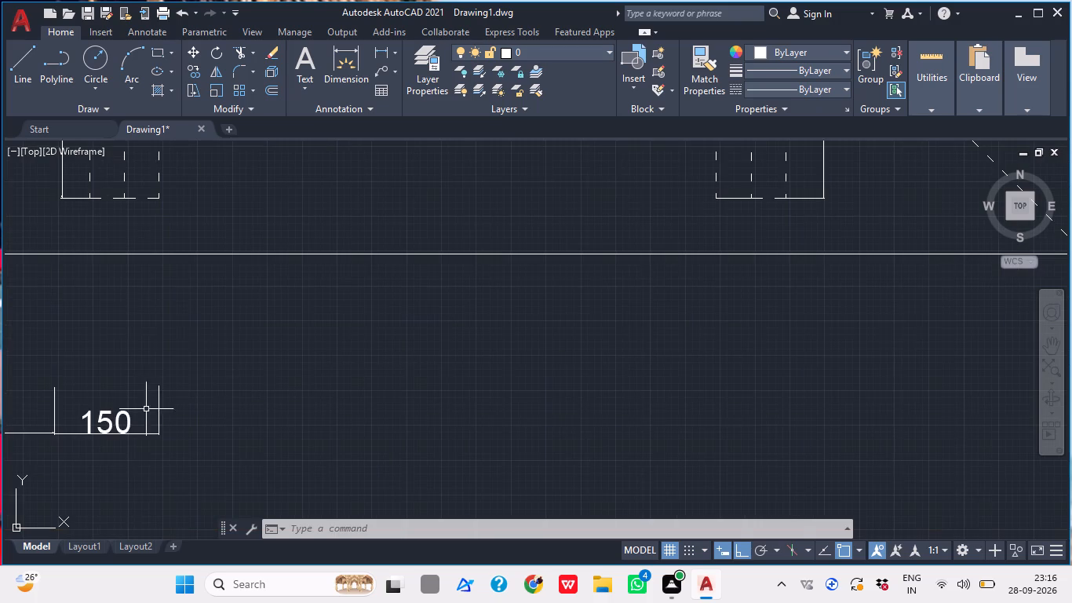
pyautogui.click(100, 432)
pyautogui.click(162, 437)
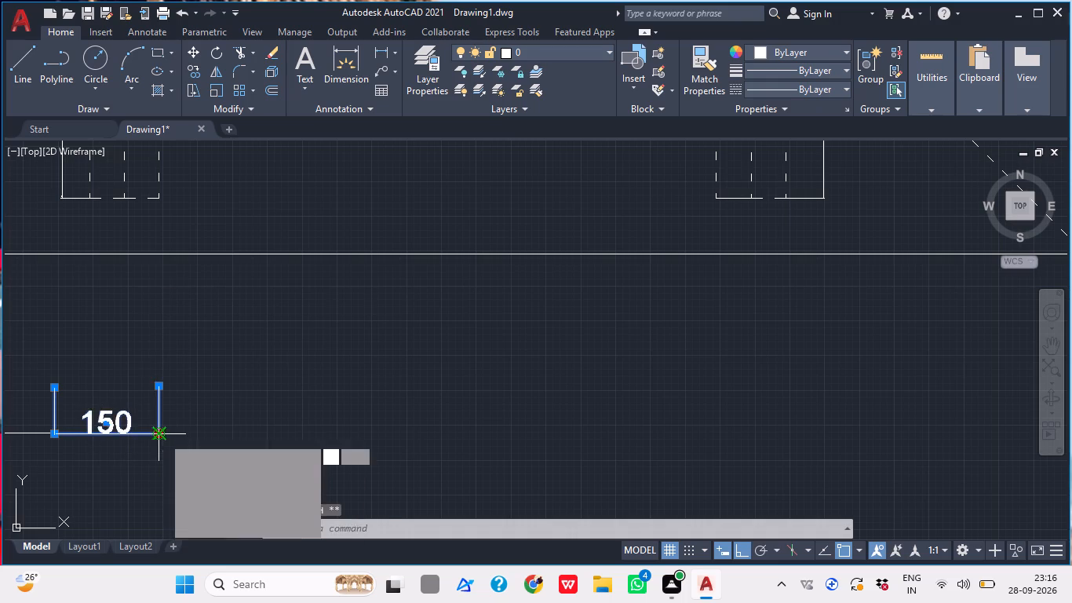
pyautogui.click(160, 370)
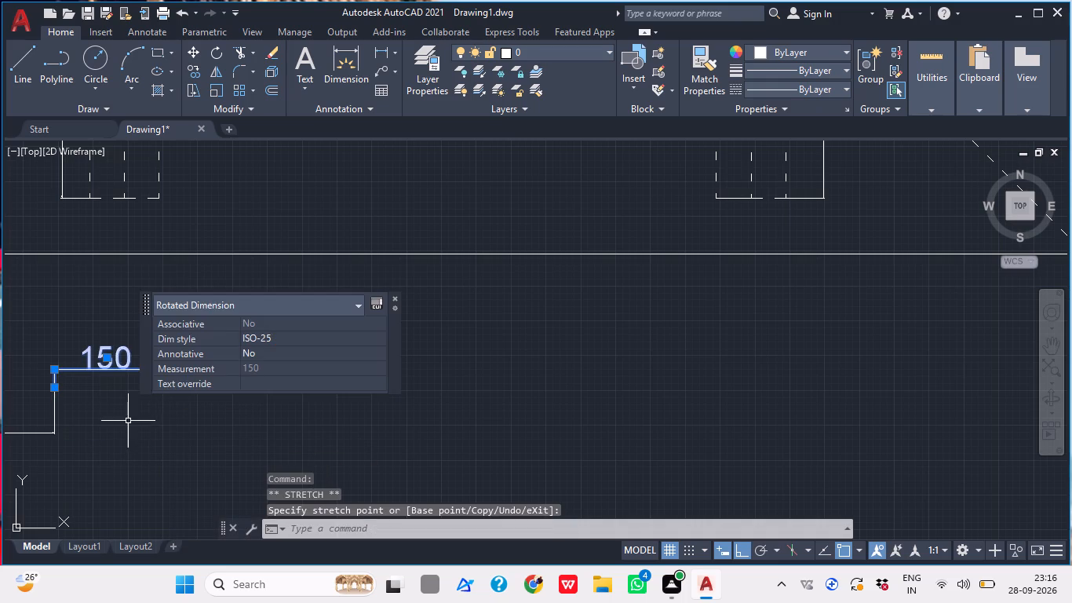
pyautogui.moveTo(128, 421); pyautogui.dragTo(137, 429, button='middle')
pyautogui.scroll(-1, 140, 426)
pyautogui.moveTo(145, 444); pyautogui.dragTo(152, 488, button='middle')
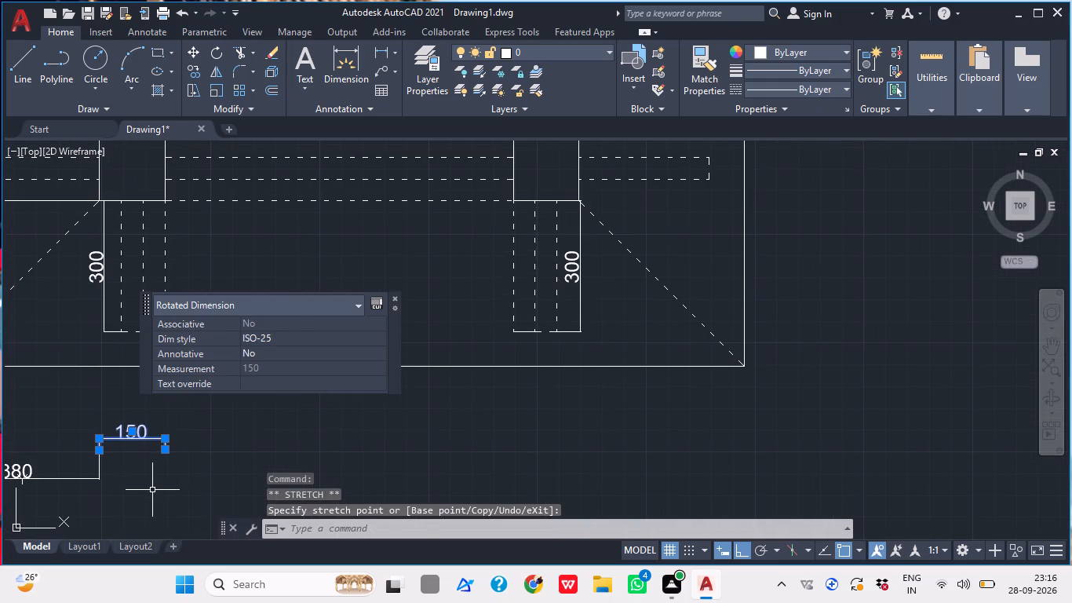
pyautogui.press('Escape')
# Add a horizontal linear dimension between the lower blocks' facing bottom corners, placing its line level with the raised 150 dimension.
pyautogui.moveTo(148, 494); pyautogui.dragTo(218, 477, button='middle')
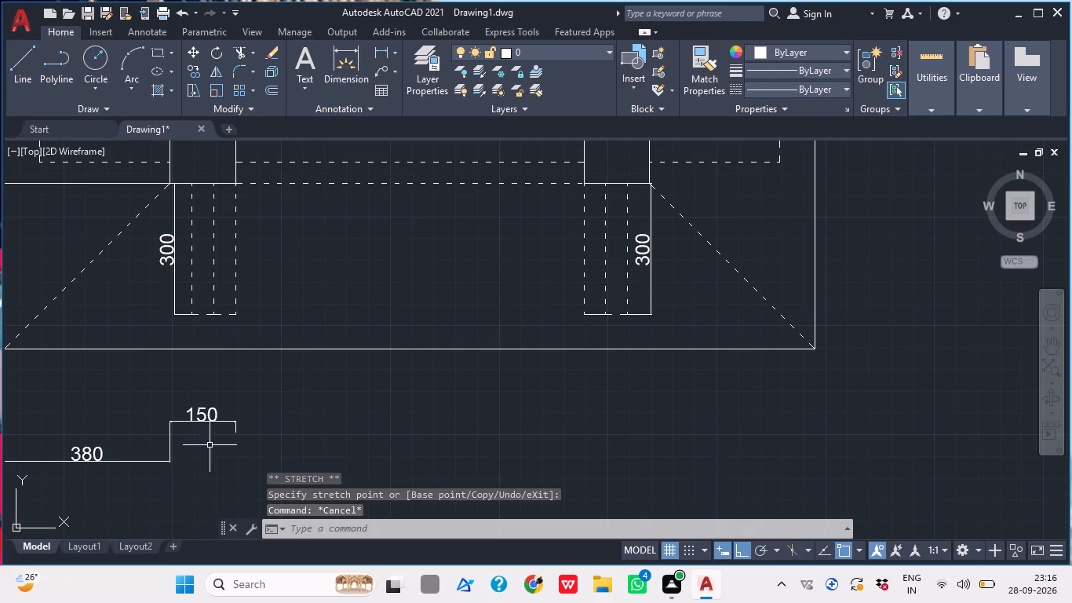
pyautogui.middleClick(201, 445)
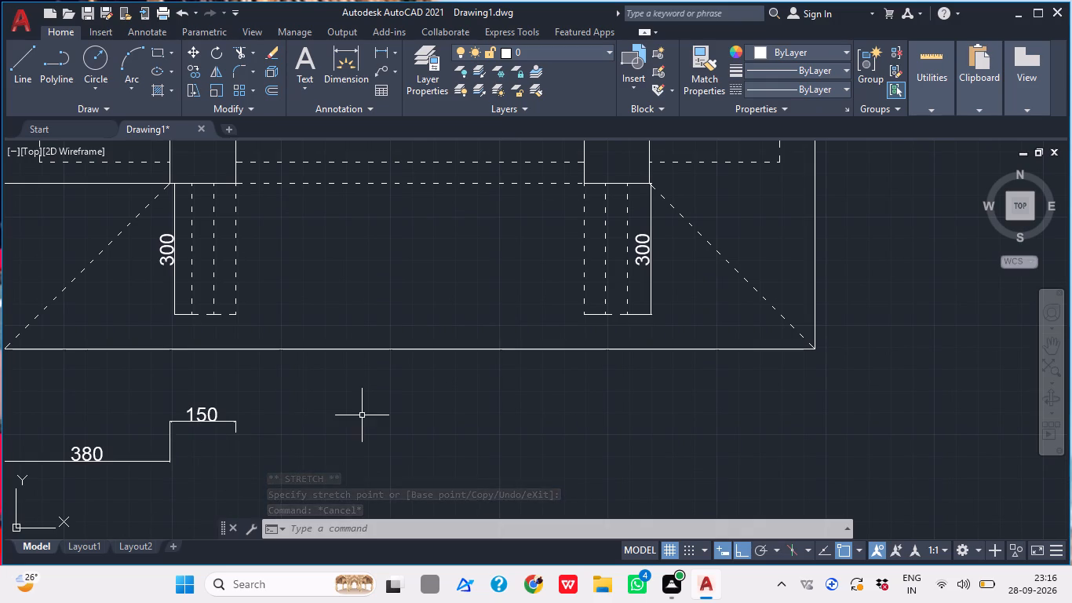
pyautogui.scroll(-2, 363, 419)
pyautogui.moveTo(358, 428); pyautogui.dragTo(350, 415, button='middle')
pyautogui.scroll(2, 350, 415)
pyautogui.moveTo(334, 415); pyautogui.dragTo(312, 417, button='middle')
pyautogui.moveTo(286, 422); pyautogui.dragTo(279, 473, button='middle')
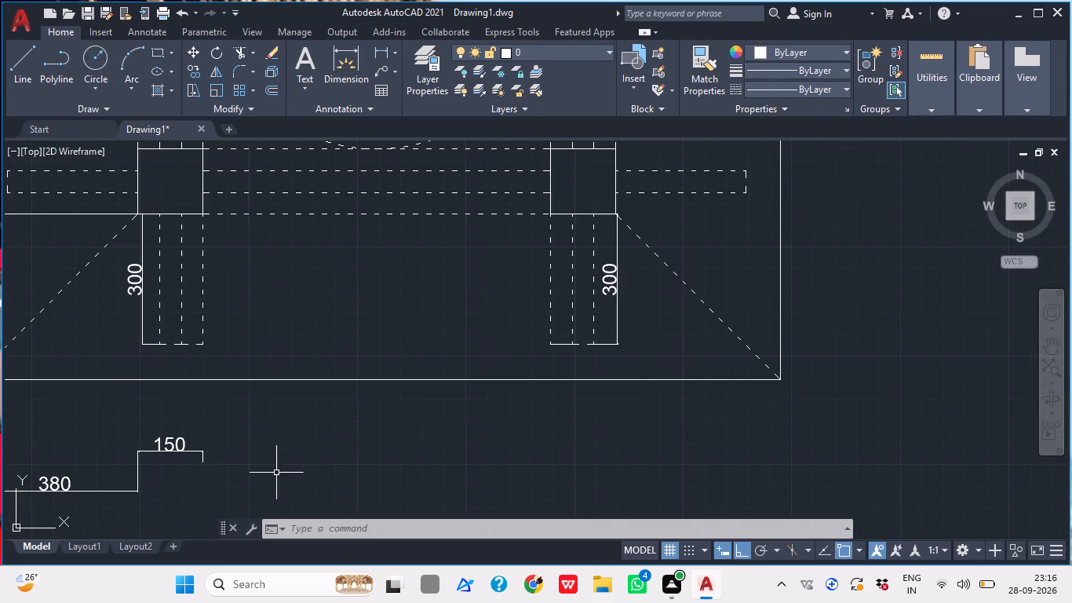
pyautogui.click(380, 55)
pyautogui.click(206, 211)
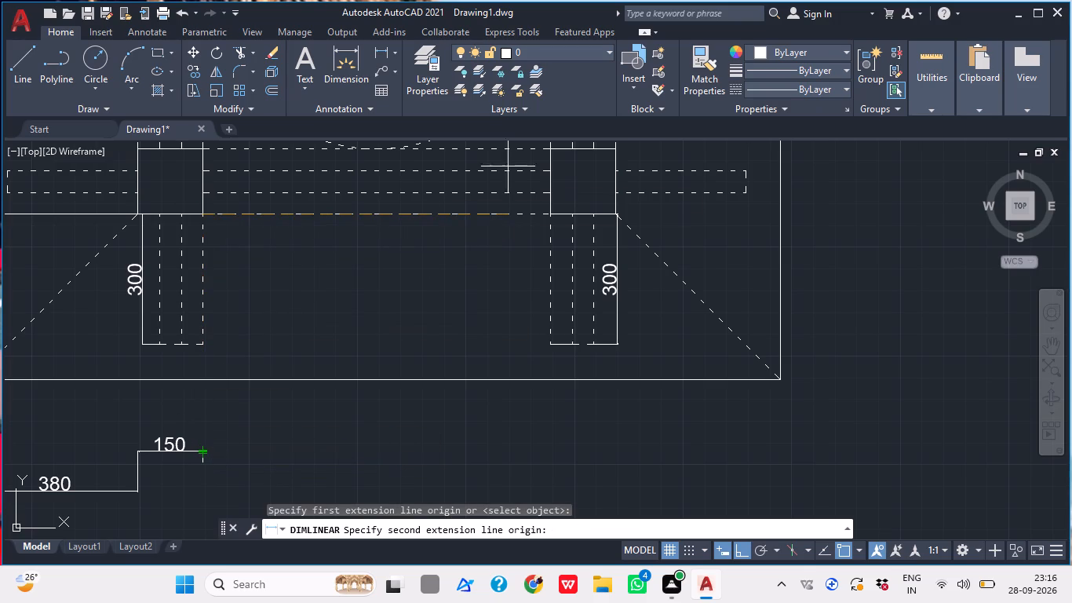
pyautogui.click(549, 217)
pyautogui.scroll(-4, 545, 204)
pyautogui.scroll(2, 484, 263)
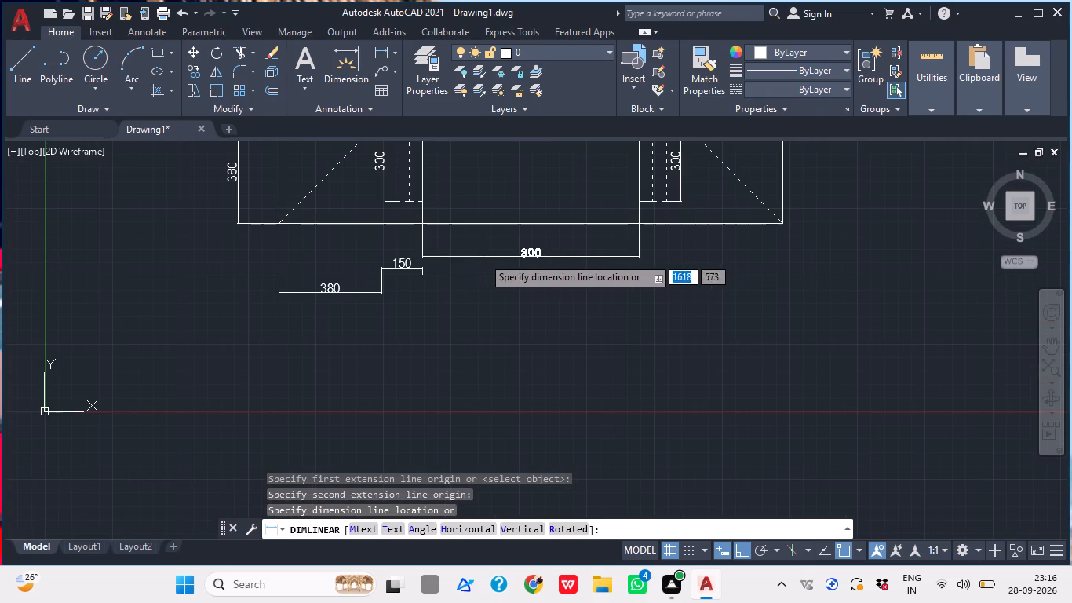
pyautogui.scroll(1, 465, 269)
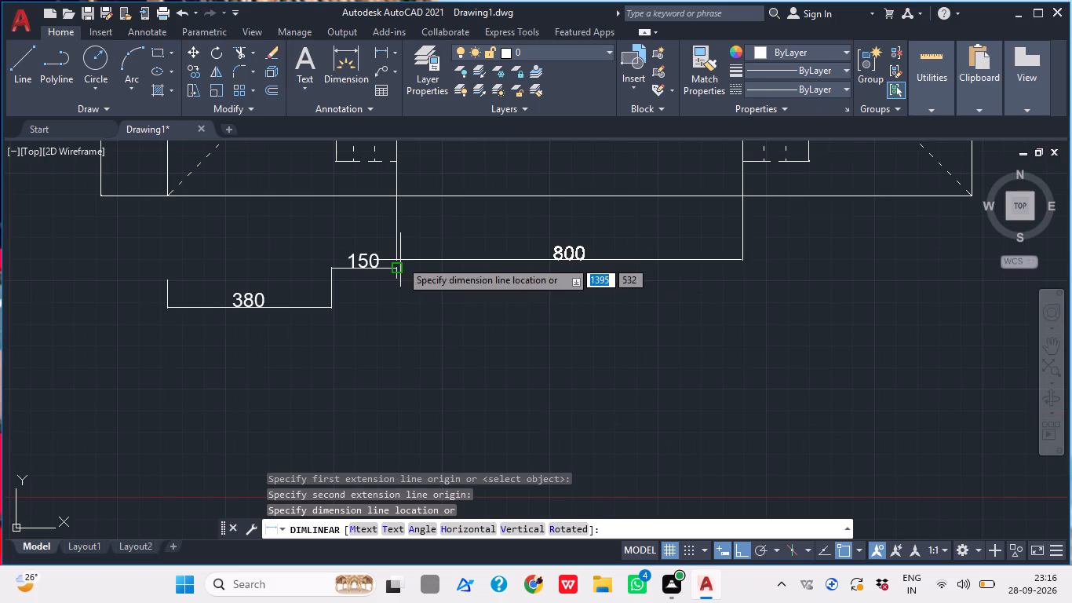
pyautogui.click(400, 270)
pyautogui.moveTo(509, 273); pyautogui.dragTo(350, 296, button='middle')
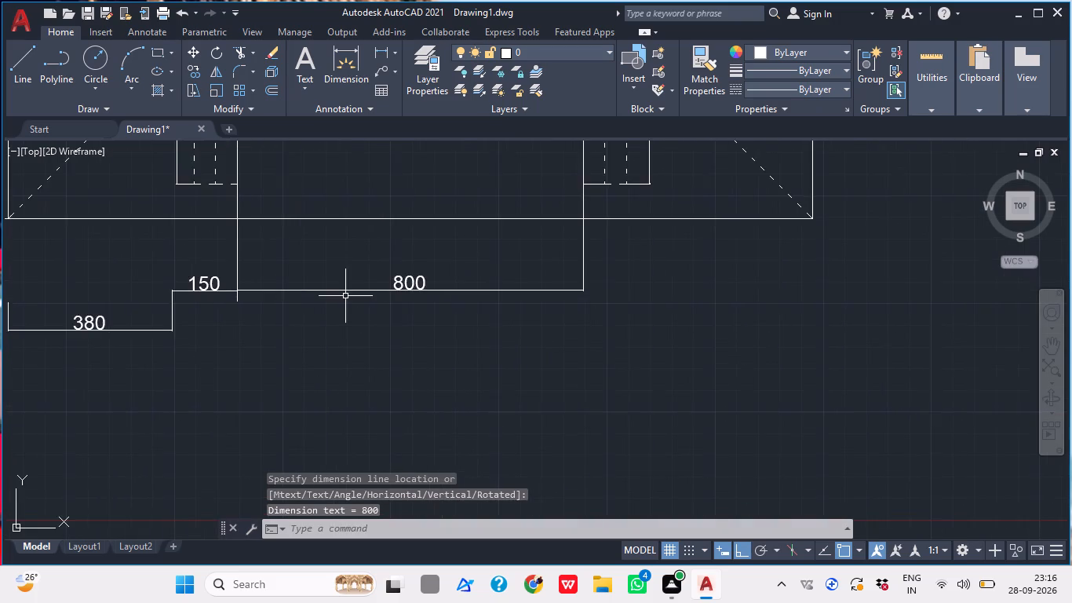
pyautogui.scroll(-1, 360, 301)
pyautogui.moveTo(494, 306); pyautogui.dragTo(381, 347, button='middle')
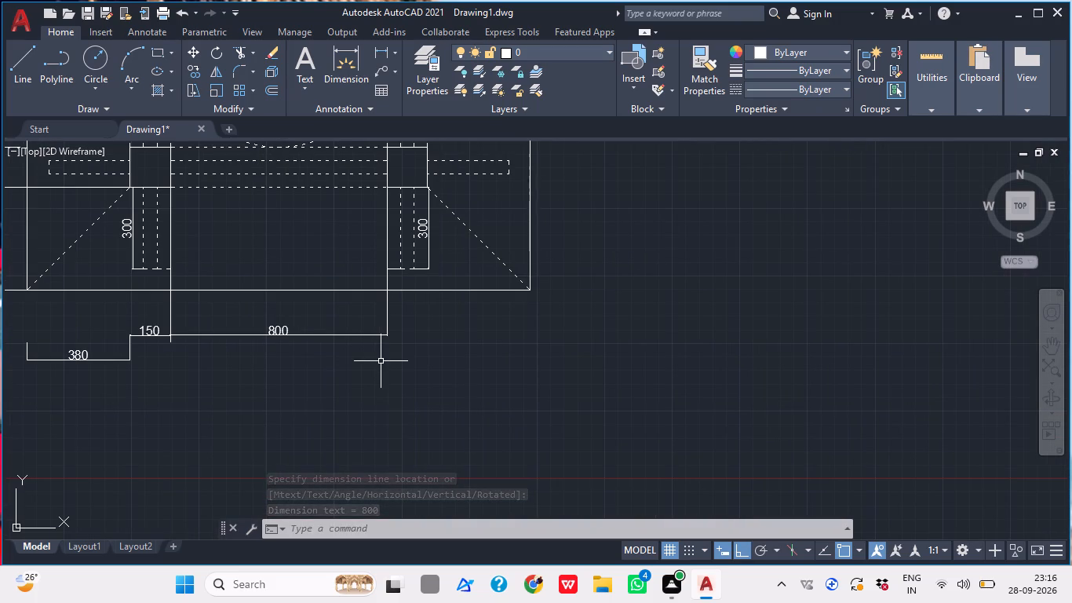
pyautogui.moveTo(425, 332); pyautogui.dragTo(336, 396, button='middle')
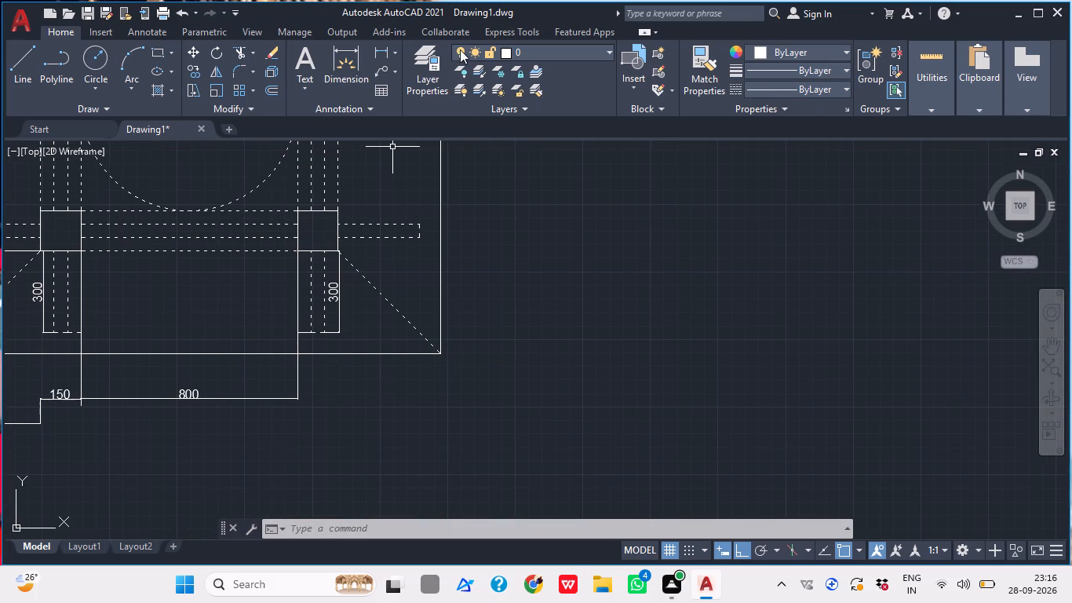
# Add a horizontal linear dimension across the lower-right block's bottom edge, placing its line level with the 800 dimension.
pyautogui.click(381, 52)
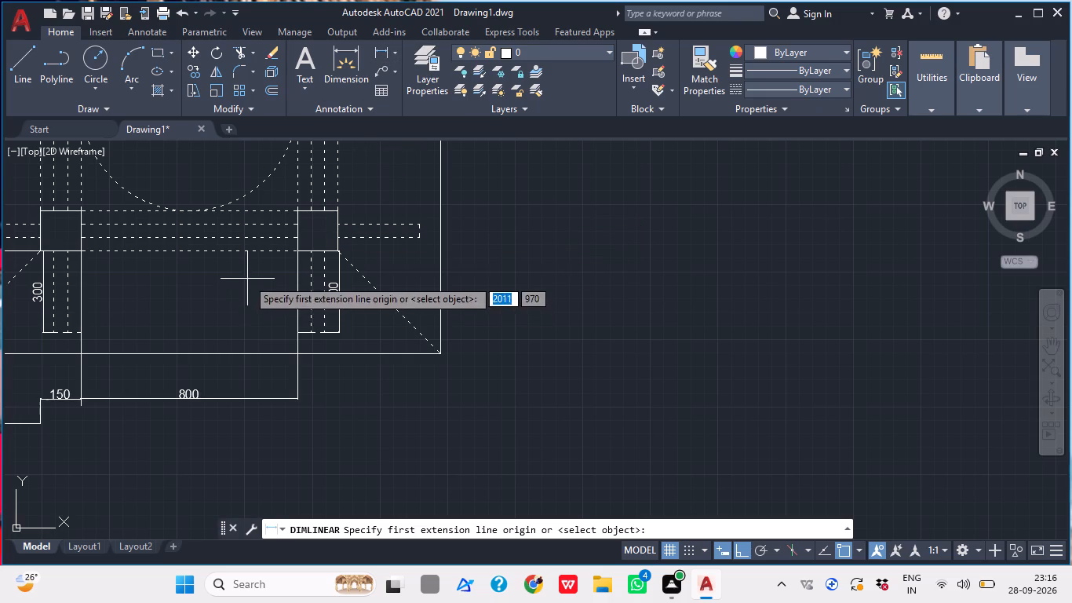
pyautogui.scroll(3, 298, 246)
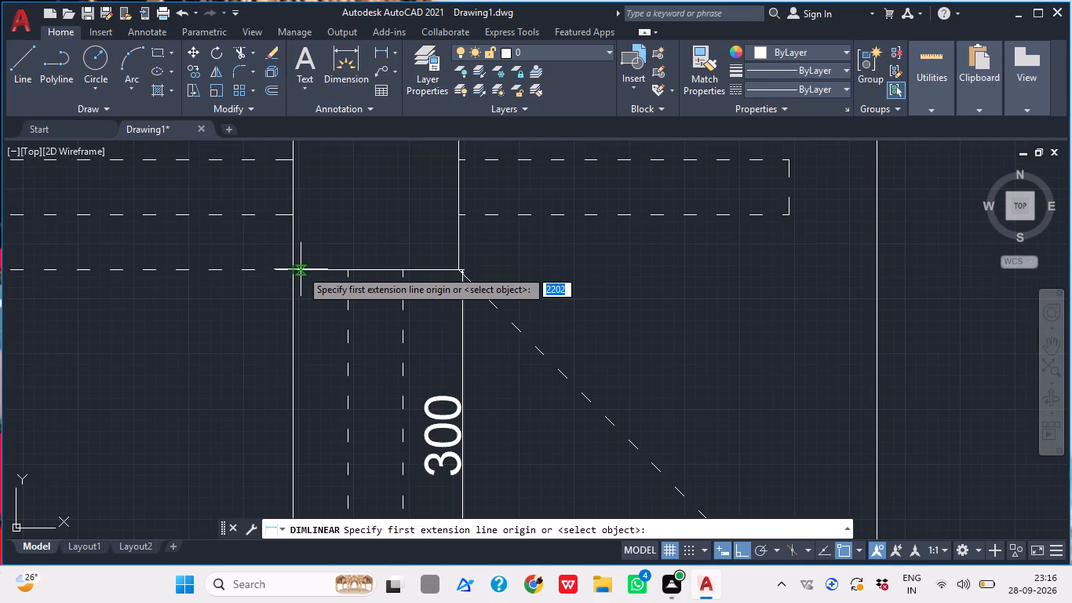
pyautogui.click(296, 269)
pyautogui.scroll(3, 469, 264)
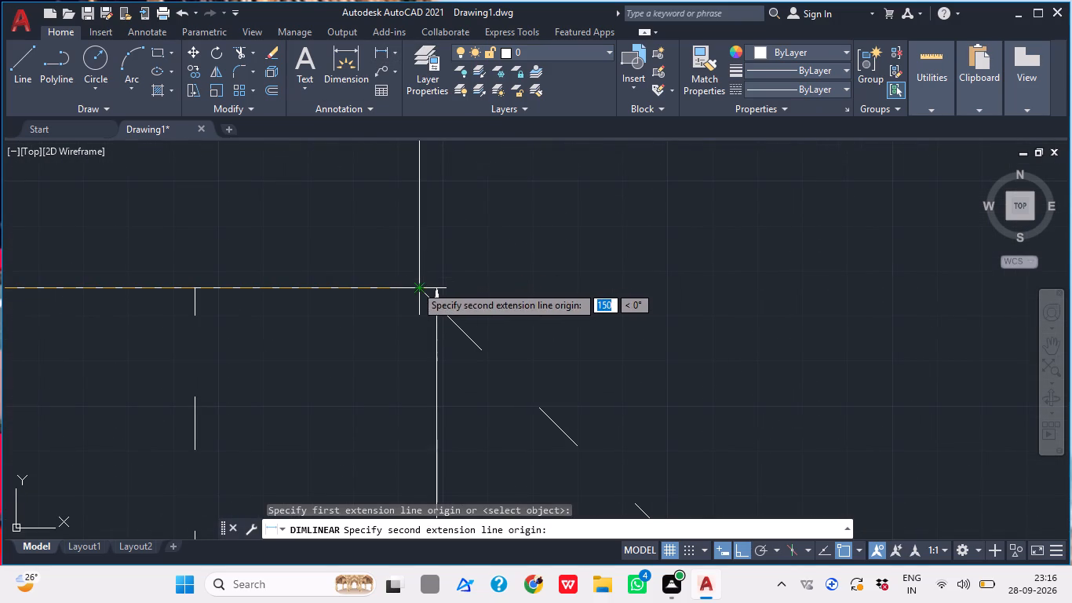
pyautogui.click(415, 285)
pyautogui.scroll(-5, 424, 266)
pyautogui.moveTo(453, 291); pyautogui.dragTo(449, 188, button='middle')
pyautogui.moveTo(403, 417); pyautogui.dragTo(426, 242, button='middle')
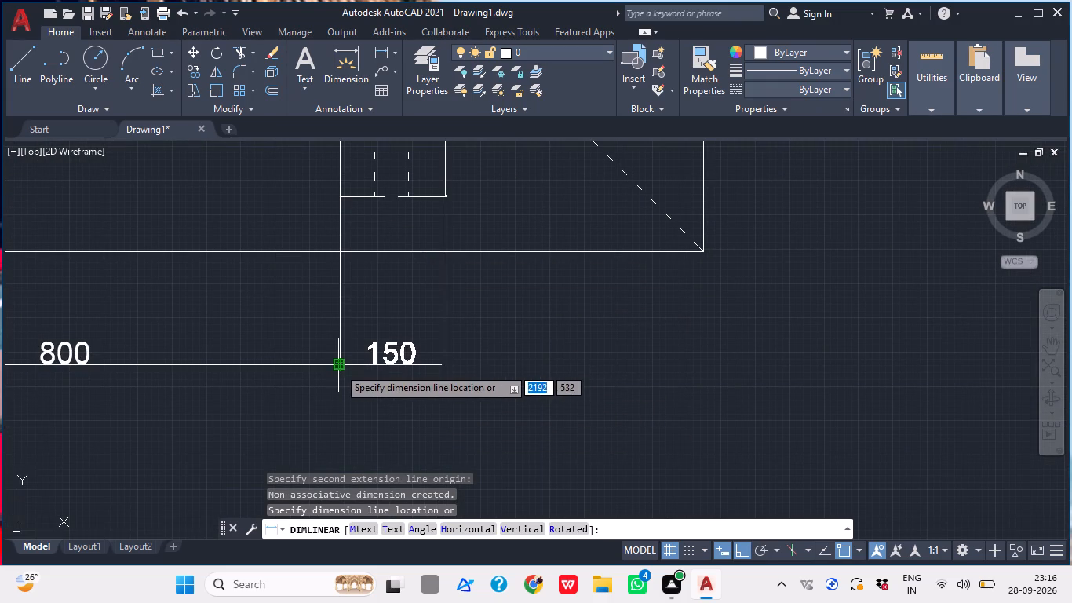
pyautogui.click(338, 367)
# Add an overall horizontal linear dimension between the lower blocks' outer bottom corners, placing its line level with the 380 dimension below the plan.
pyautogui.scroll(-2, 534, 327)
pyautogui.middleClick(534, 332)
pyautogui.scroll(-5, 524, 344)
pyautogui.moveTo(506, 361); pyautogui.dragTo(426, 372, button='middle')
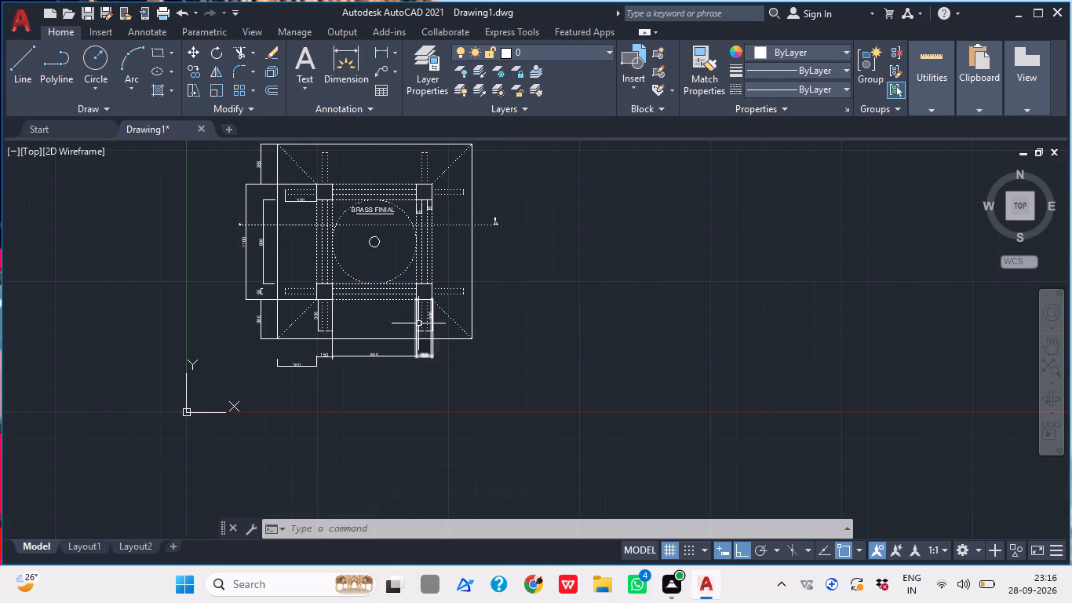
pyautogui.click(381, 49)
pyautogui.scroll(2, 293, 299)
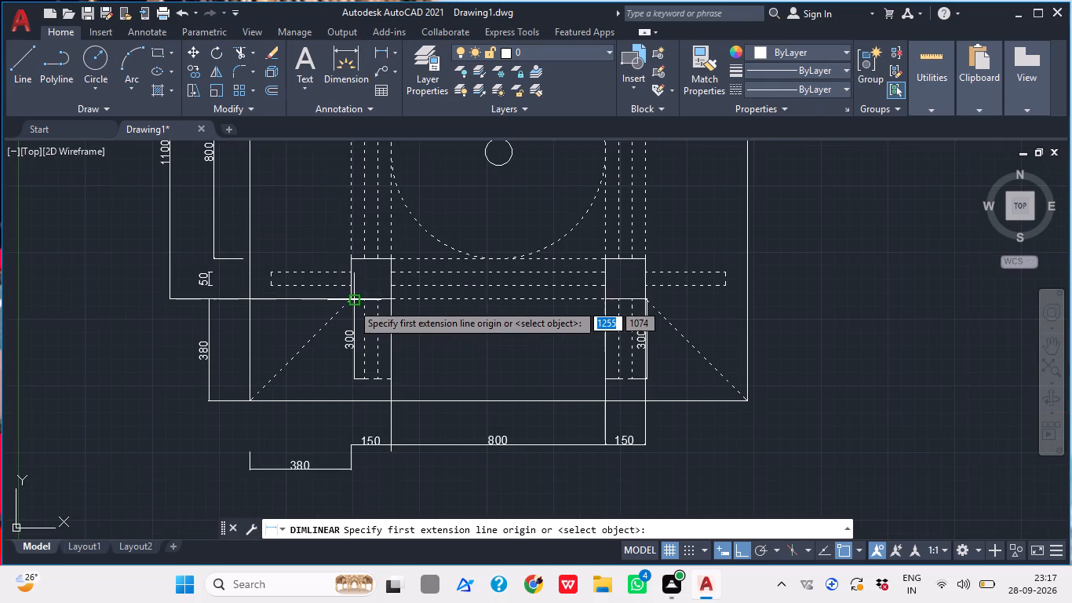
pyautogui.scroll(1, 352, 303)
pyautogui.scroll(-1, 354, 301)
pyautogui.scroll(3, 351, 299)
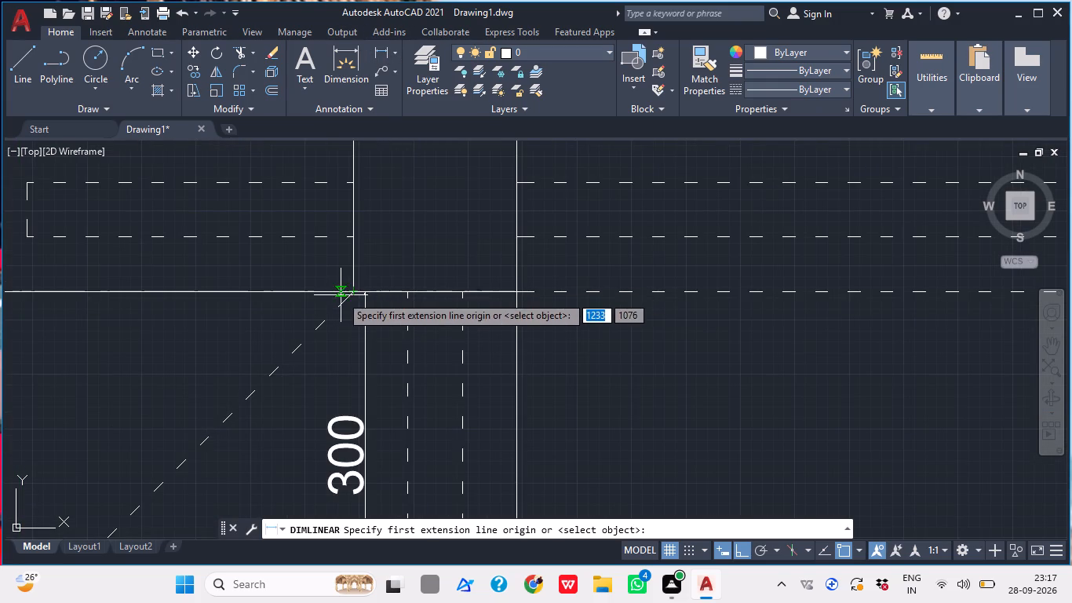
pyautogui.click(348, 294)
pyautogui.scroll(-3, 348, 291)
pyautogui.moveTo(541, 352); pyautogui.dragTo(398, 377, button='middle')
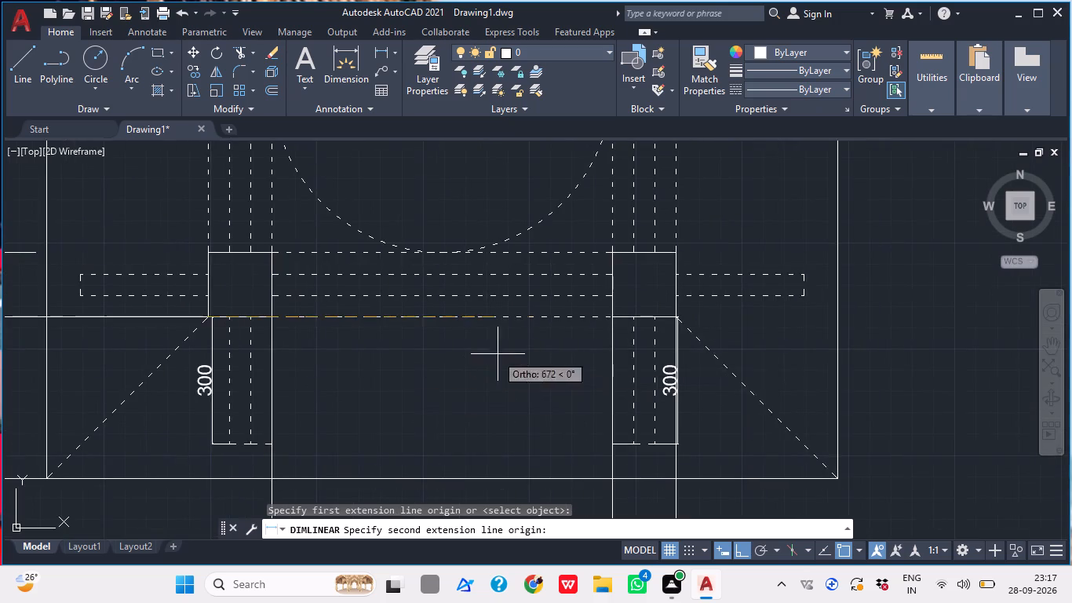
pyautogui.scroll(1, 626, 344)
pyautogui.scroll(3, 719, 295)
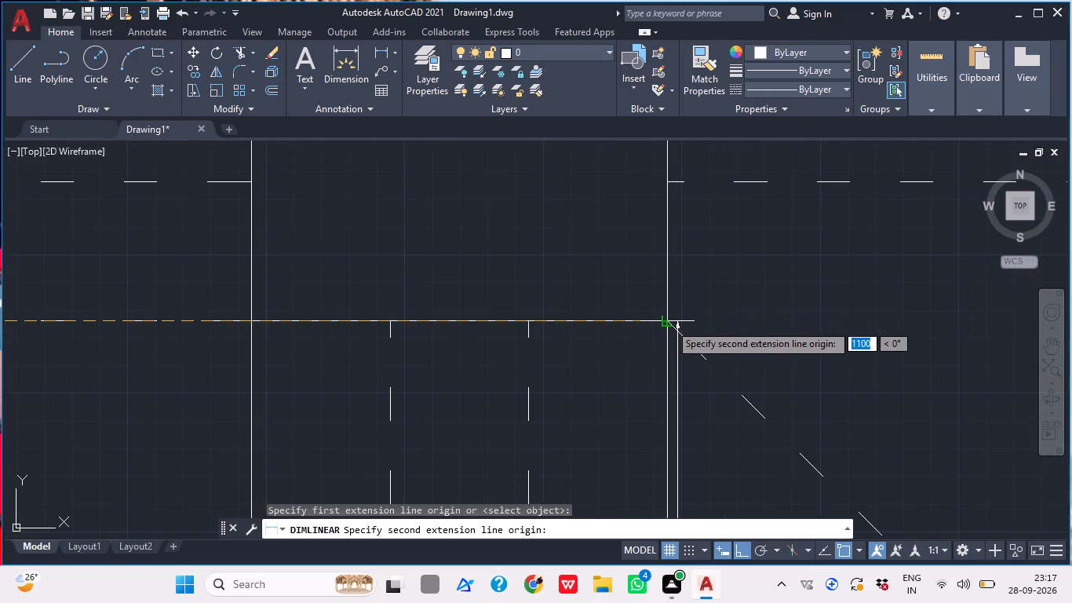
pyautogui.click(669, 323)
pyautogui.scroll(-3, 677, 308)
pyautogui.scroll(2, 677, 308)
pyautogui.scroll(-1, 677, 308)
pyautogui.scroll(3, 686, 301)
pyautogui.scroll(-6, 686, 301)
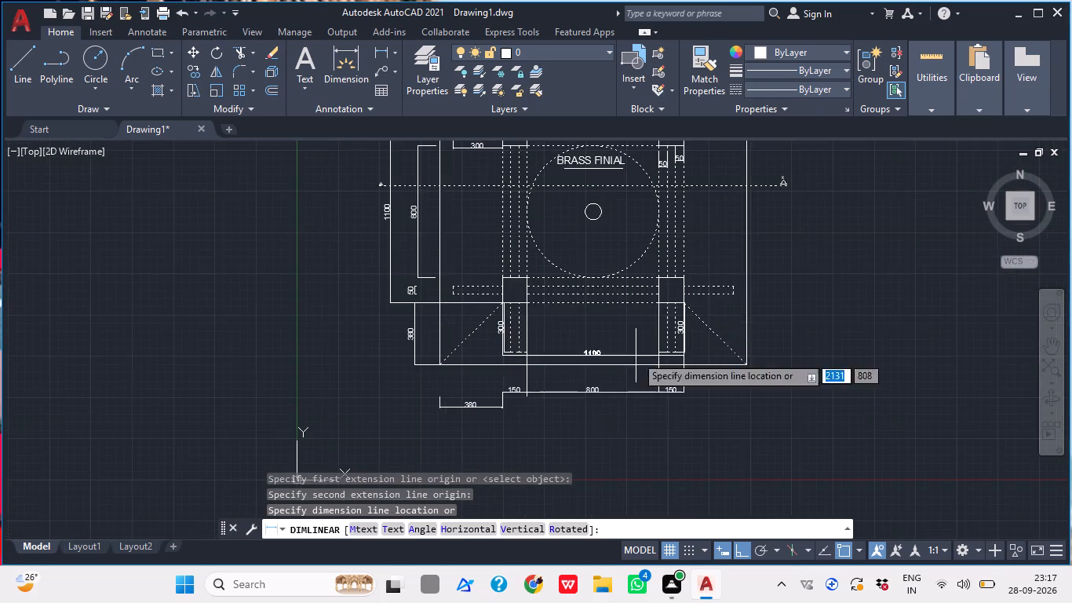
pyautogui.moveTo(589, 411); pyautogui.dragTo(560, 260, button='middle')
pyautogui.scroll(2, 559, 271)
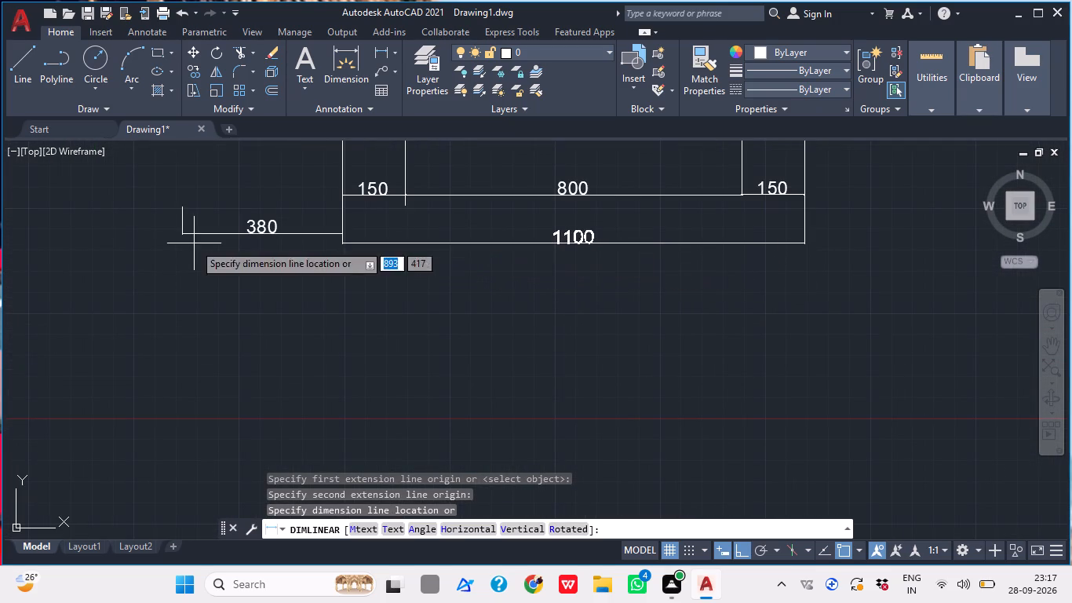
pyautogui.click(343, 238)
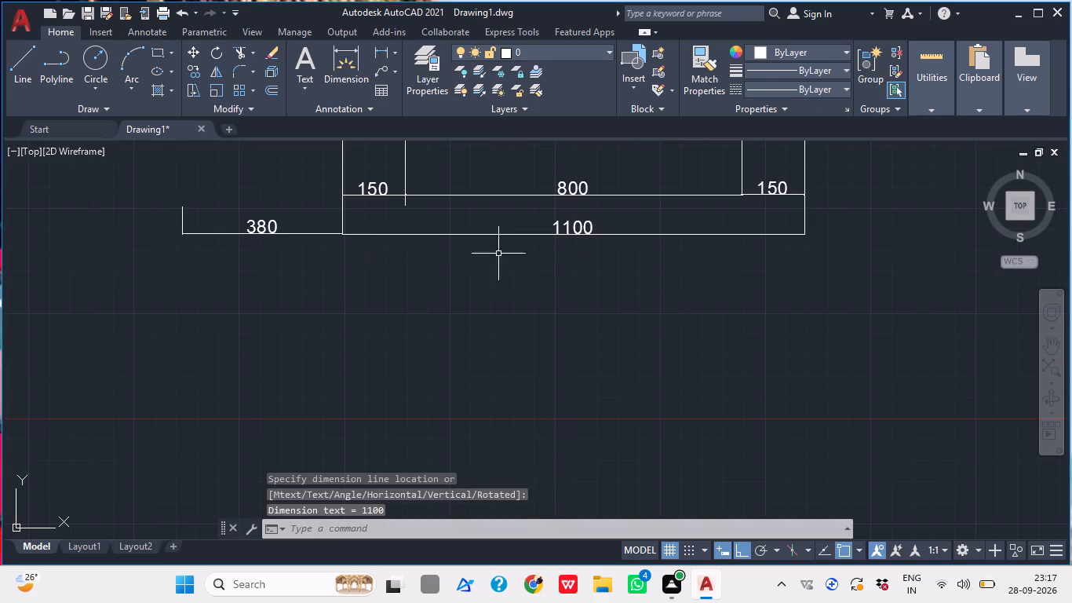
# Add a horizontal linear dimension from the lower-right strip's outer edge to the plan's right edge, placing its line level with the 1100 dimension.
pyautogui.scroll(-1, 513, 264)
pyautogui.moveTo(490, 277); pyautogui.dragTo(261, 338, button='middle')
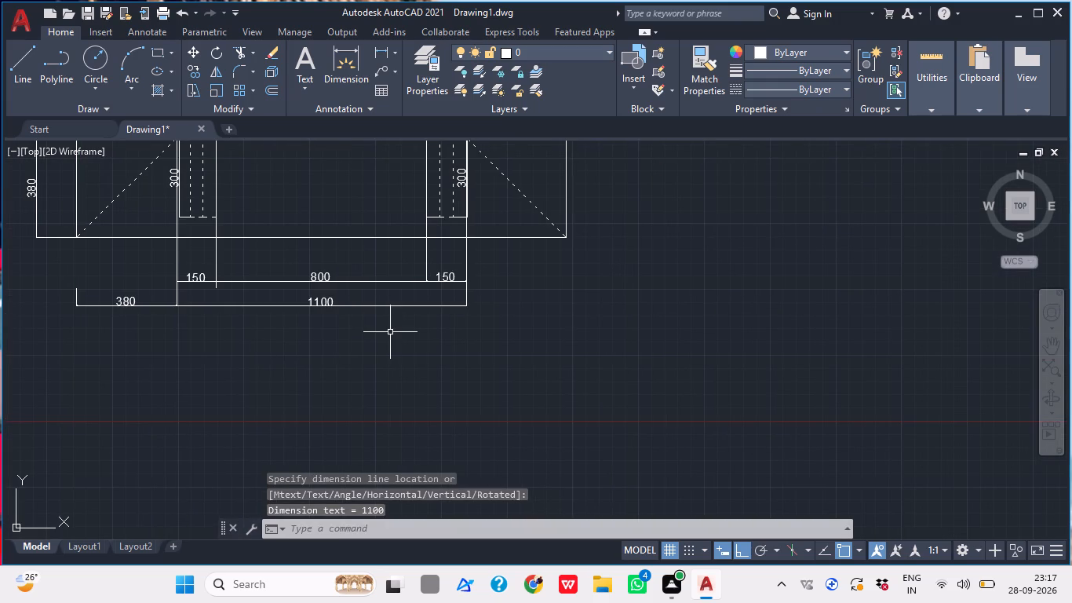
pyautogui.moveTo(452, 292); pyautogui.dragTo(302, 339, button='middle')
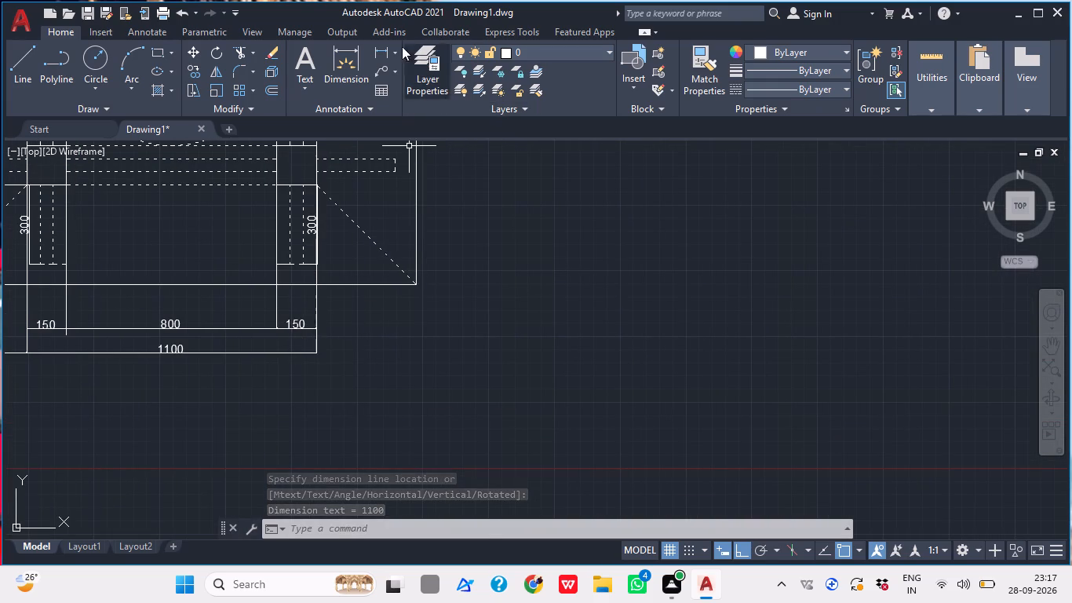
pyautogui.click(377, 57)
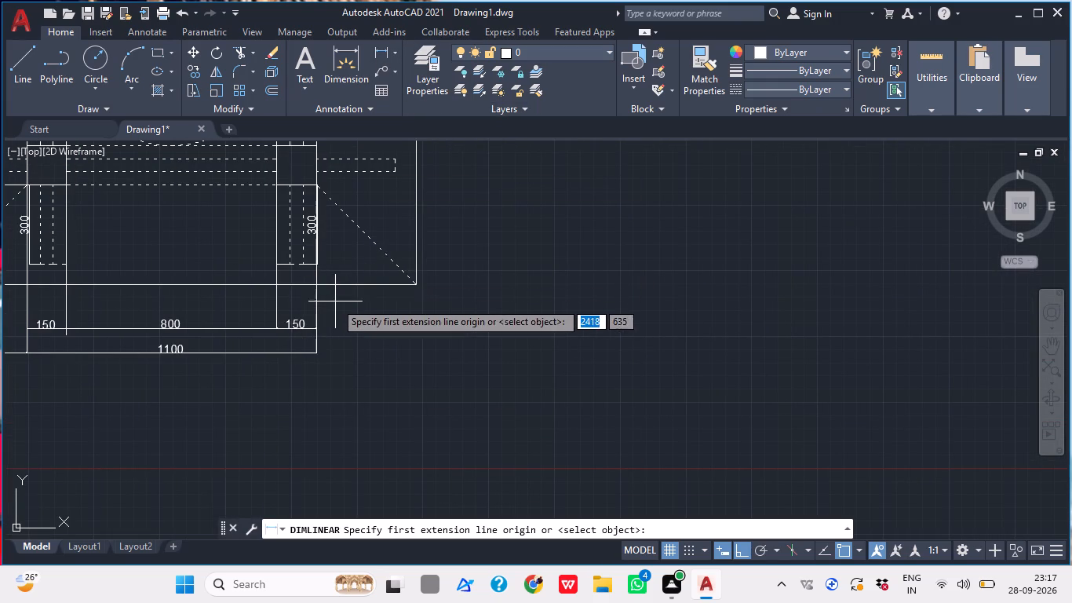
pyautogui.scroll(2, 337, 305)
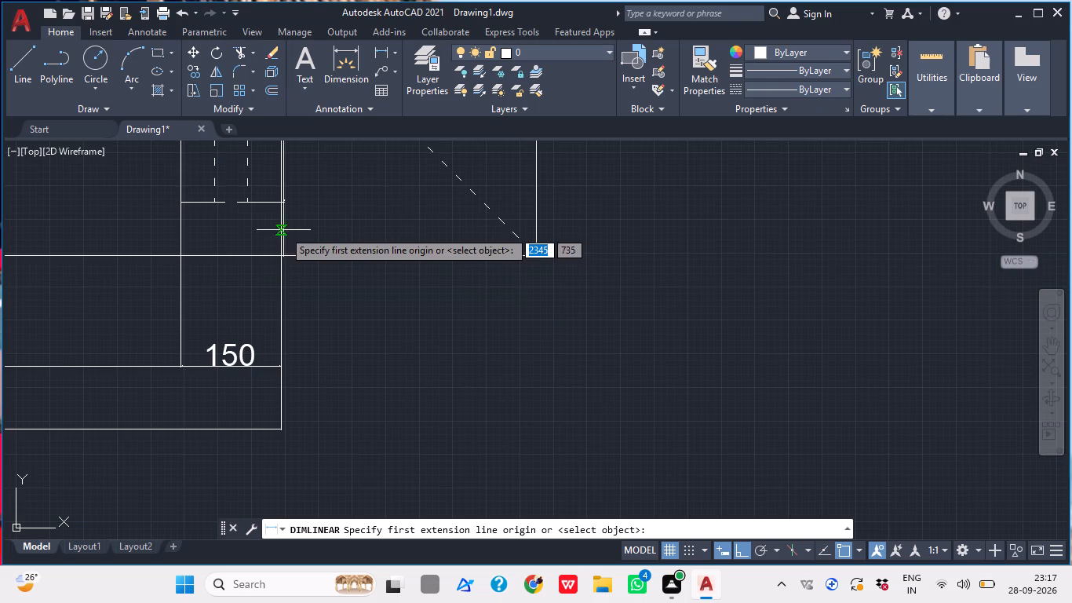
pyautogui.scroll(2, 279, 204)
pyautogui.click(278, 204)
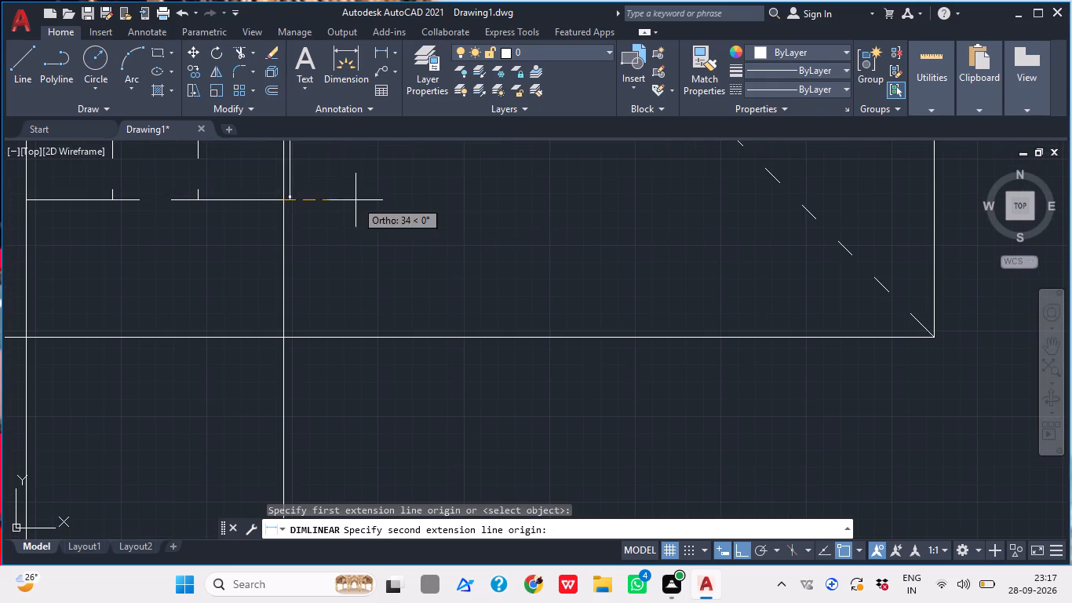
pyautogui.scroll(-3, 356, 200)
pyautogui.click(498, 197)
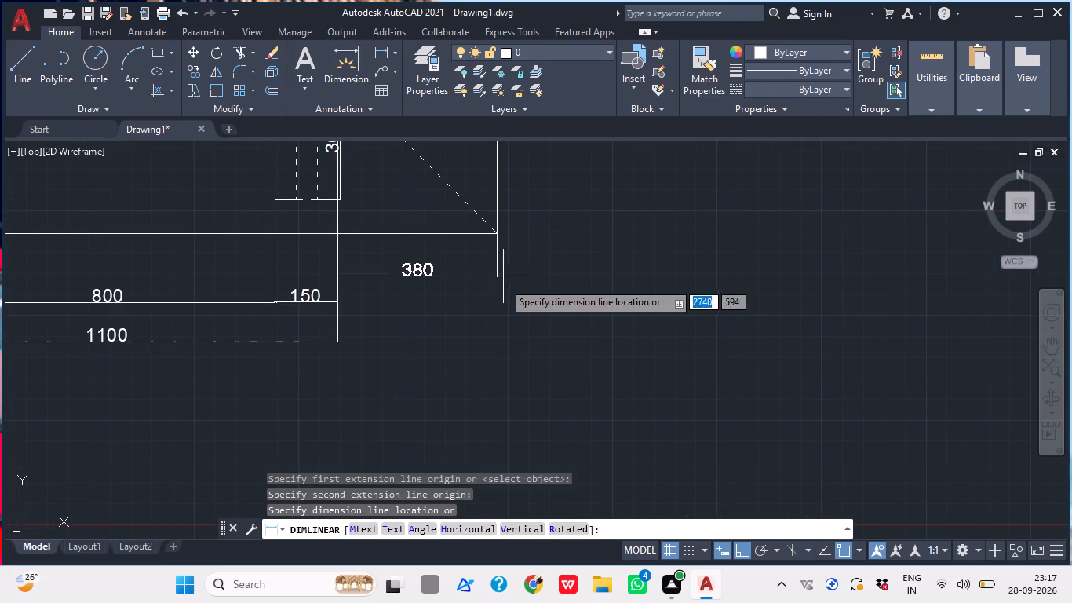
pyautogui.click(334, 344)
pyautogui.scroll(-3, 424, 316)
pyautogui.moveTo(428, 320); pyautogui.dragTo(432, 342, button='middle')
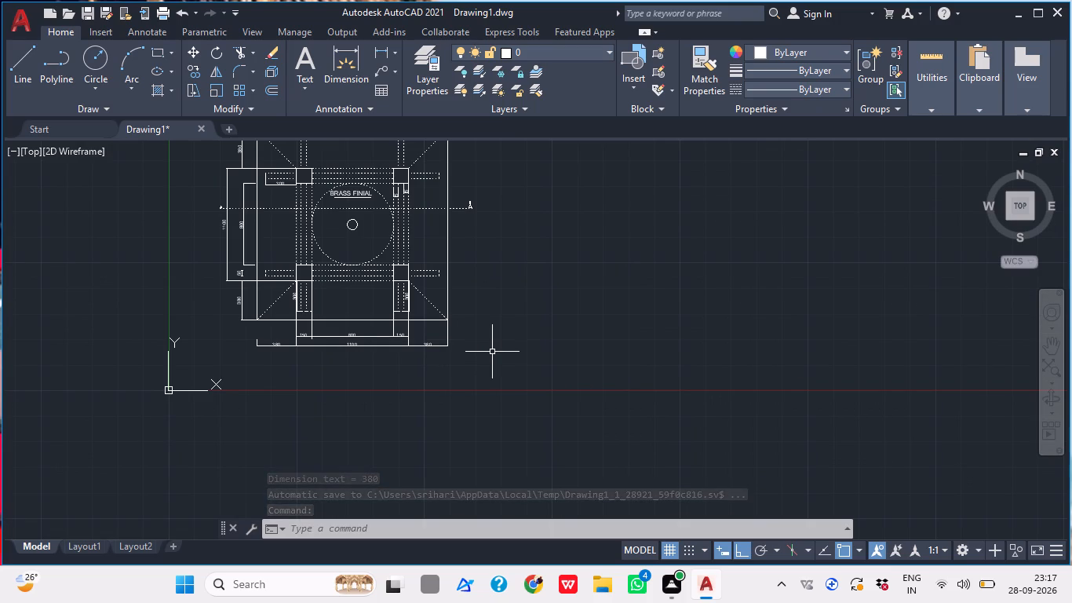
pyautogui.press('Escape')
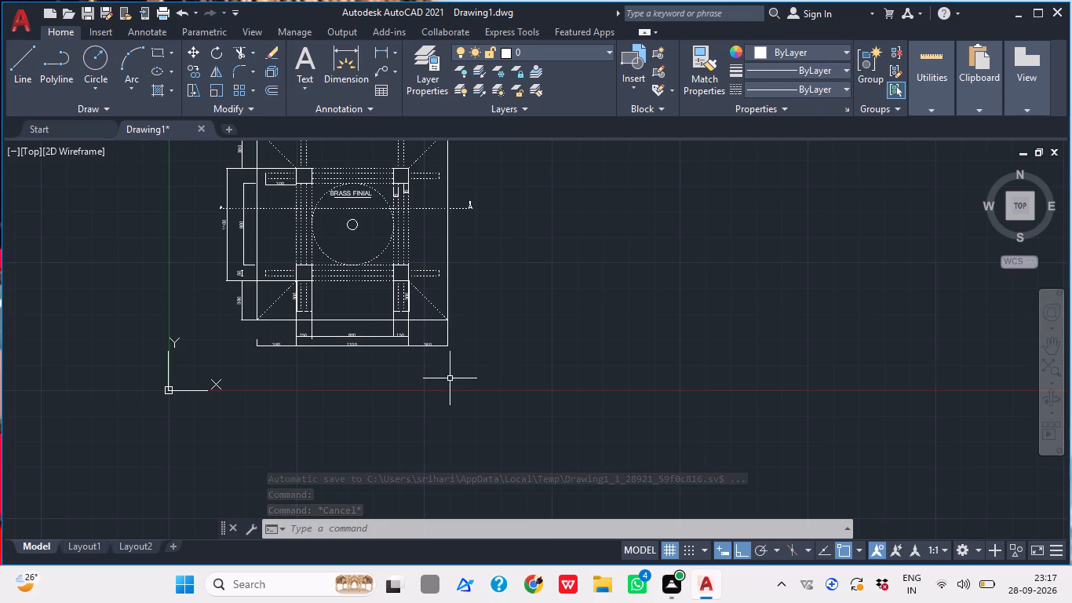
# Shorten the left extension line of the horizontal 1100 dimension so it starts level with the 150 dimension's line.
pyautogui.scroll(3, 298, 315)
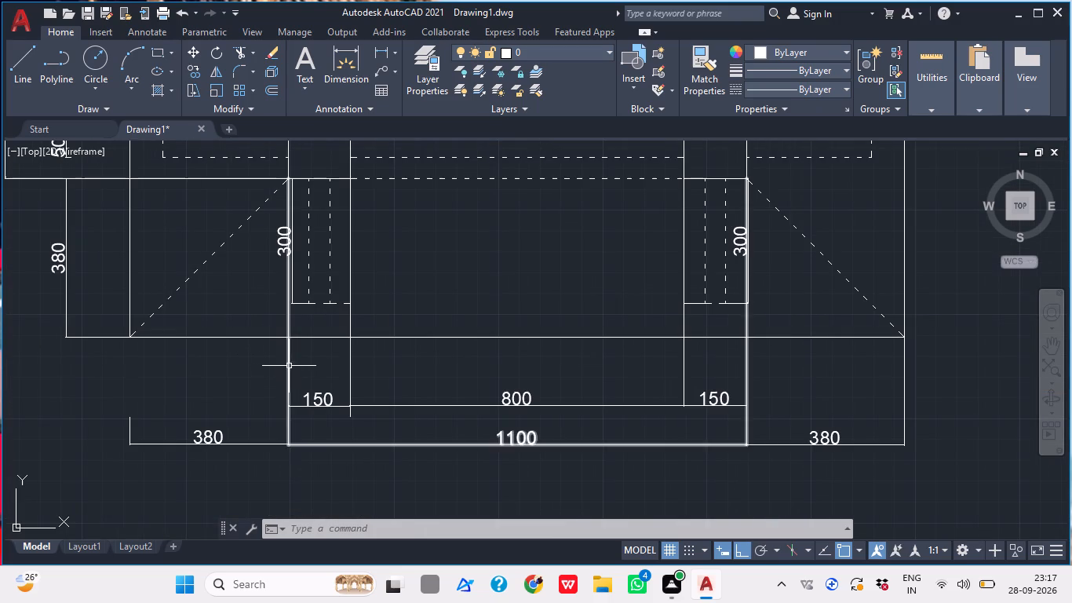
pyautogui.click(287, 368)
pyautogui.scroll(-2, 315, 298)
pyautogui.scroll(2, 304, 250)
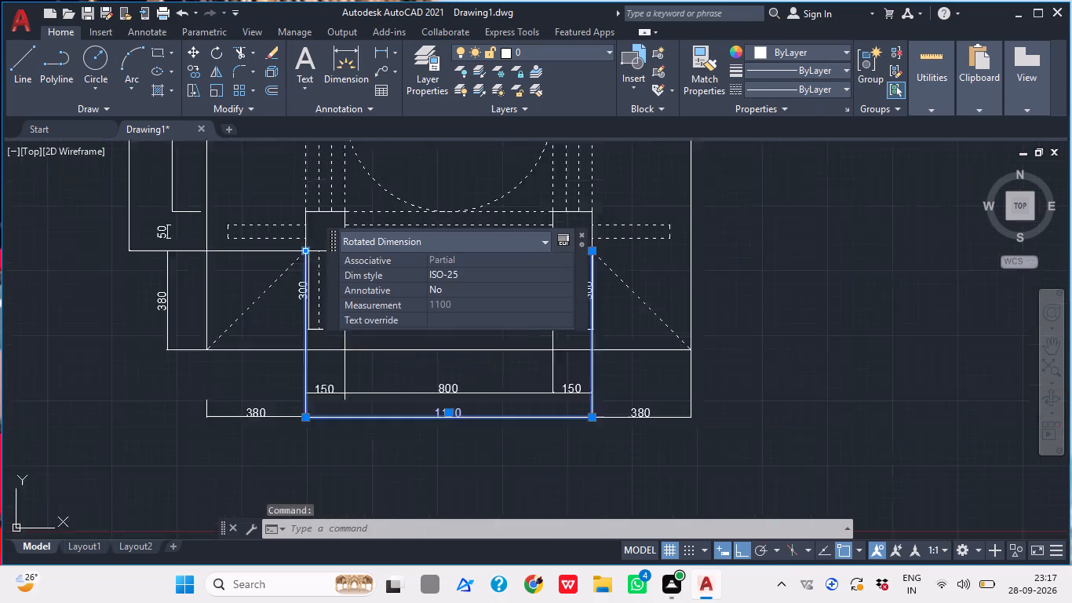
pyautogui.scroll(3, 304, 250)
pyautogui.click(308, 254)
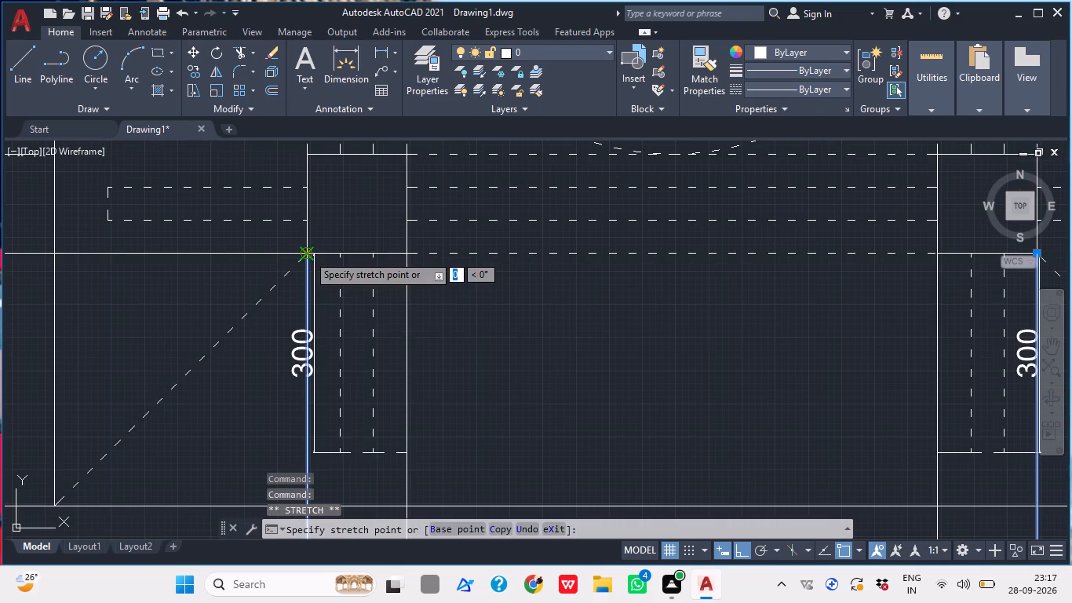
pyautogui.scroll(-4, 308, 254)
pyautogui.scroll(2, 304, 327)
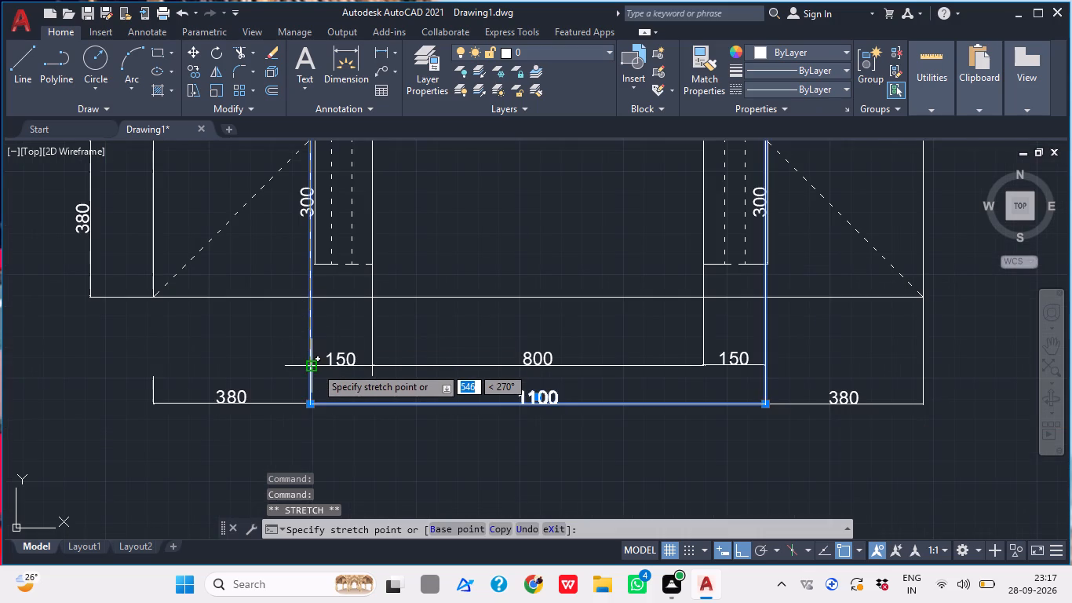
pyautogui.click(312, 369)
pyautogui.scroll(-1, 334, 342)
pyautogui.moveTo(366, 331); pyautogui.dragTo(307, 360, button='middle')
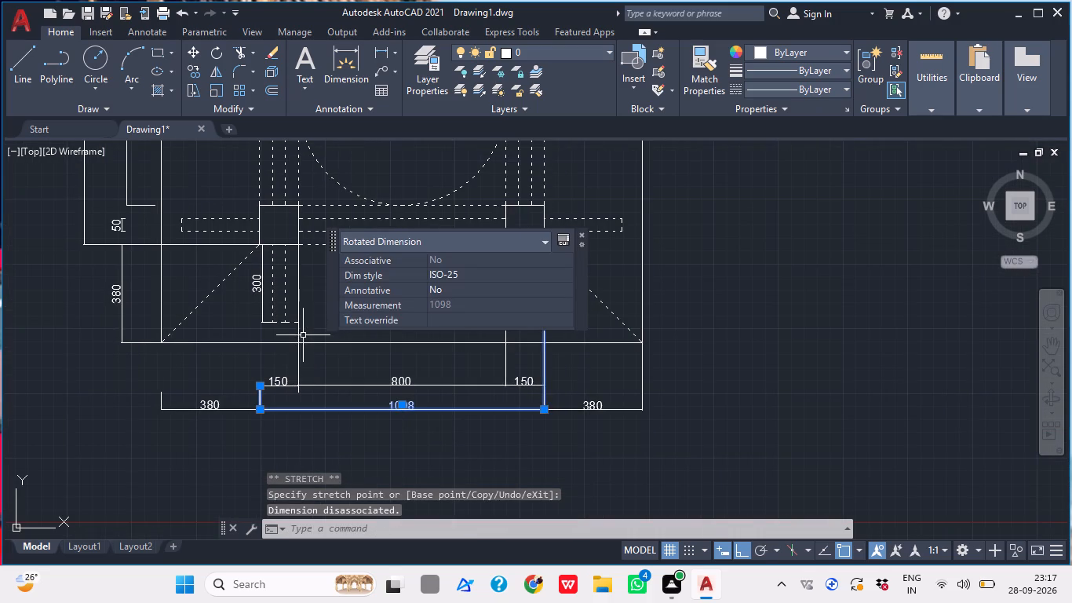
pyautogui.press('Escape')
# Move the dimension line of the vertical 300 dimension at the lower-left strip outward, past the block's outer edge.
pyautogui.scroll(3, 260, 305)
pyautogui.scroll(-1, 270, 290)
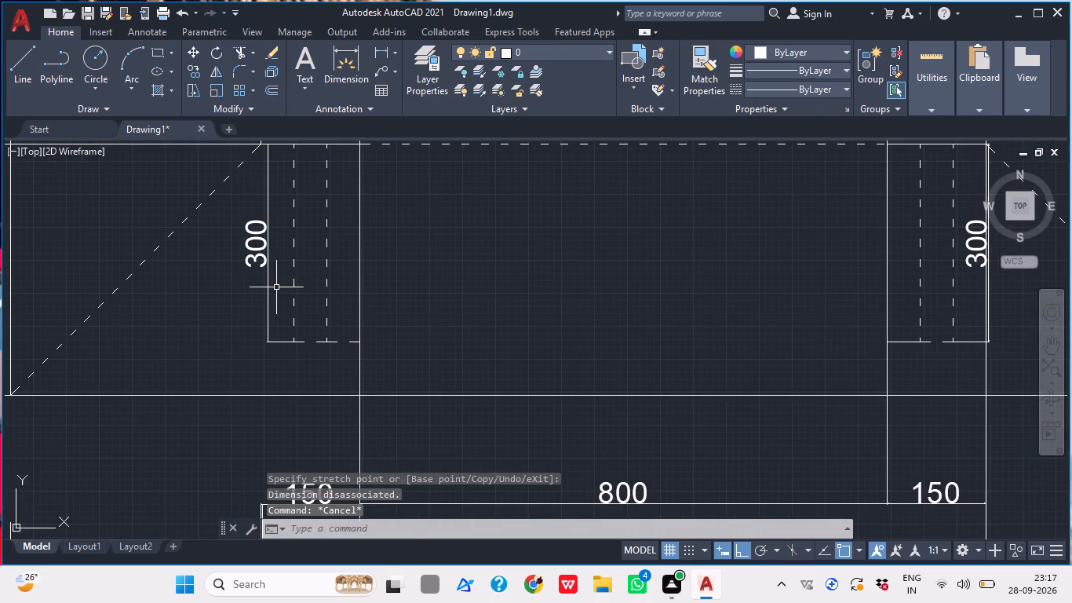
pyautogui.moveTo(279, 302); pyautogui.dragTo(283, 319, button='middle')
pyautogui.click(271, 293)
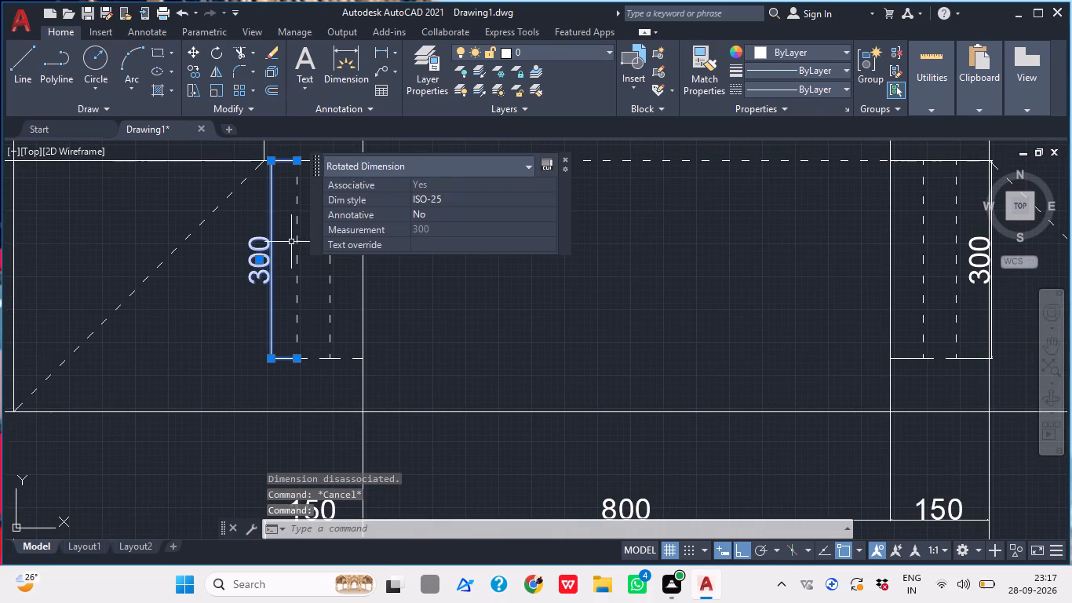
pyautogui.click(268, 164)
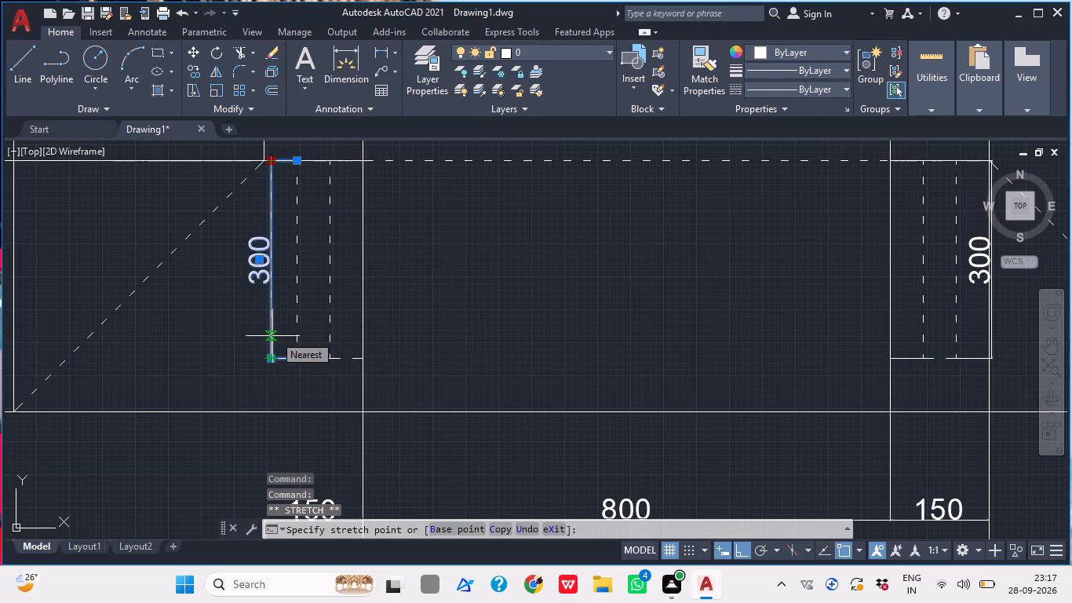
pyautogui.click(258, 336)
pyautogui.press('Escape')
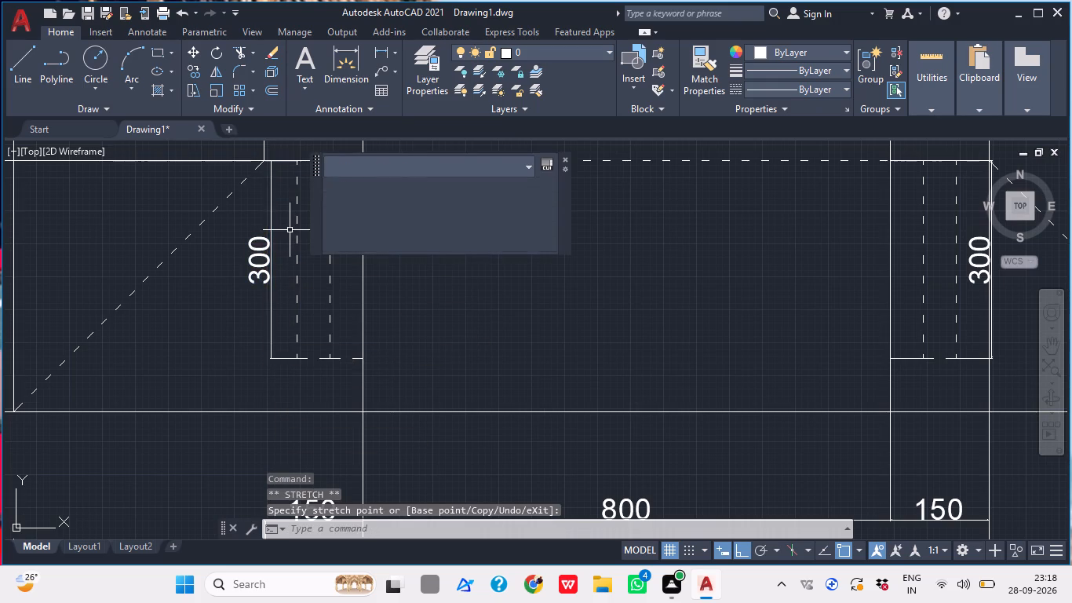
pyautogui.click(272, 261)
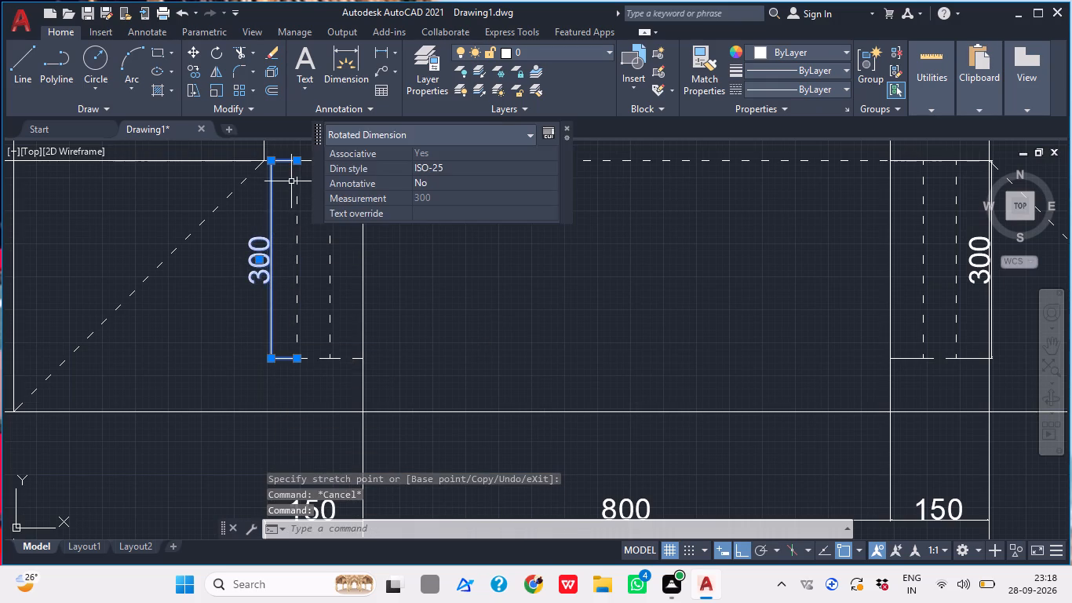
pyautogui.click(272, 164)
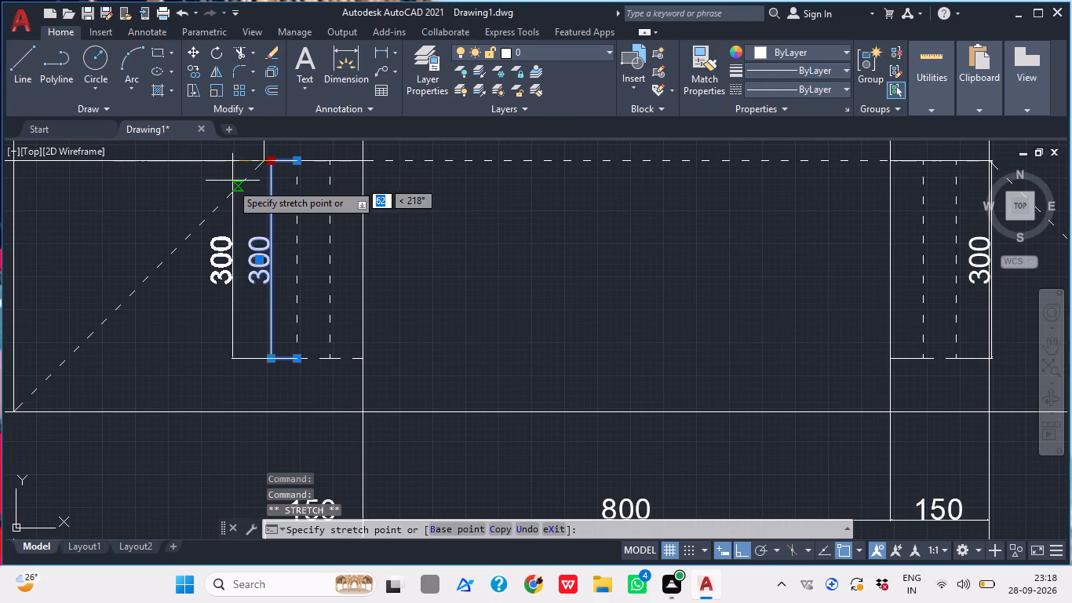
pyautogui.click(231, 183)
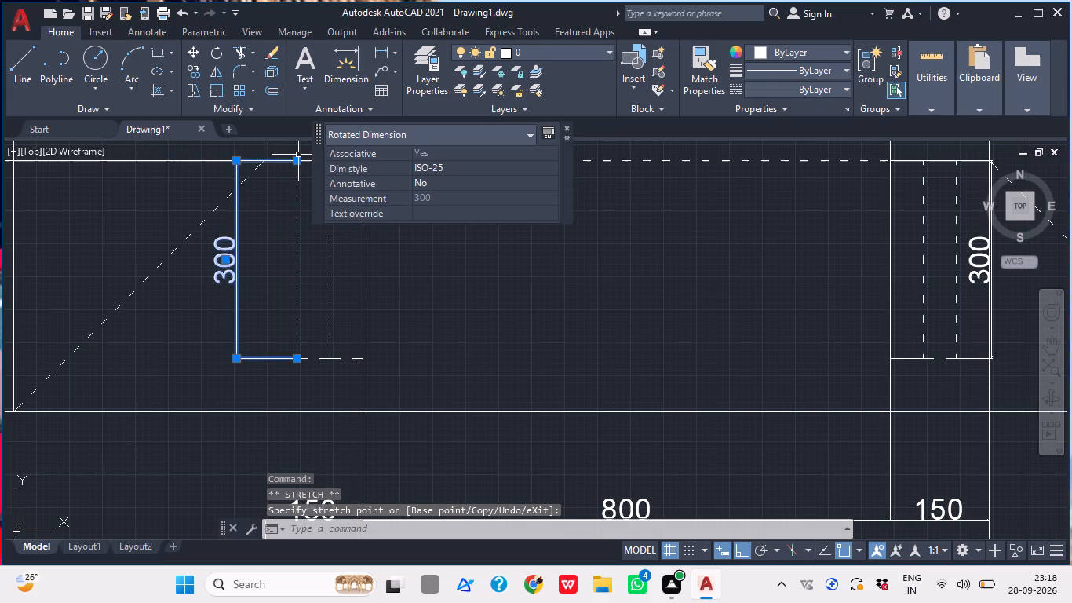
# Shorten the upper extension line of the lower-left vertical 300 dimension so it starts outside the block's corner.
pyautogui.click(297, 160)
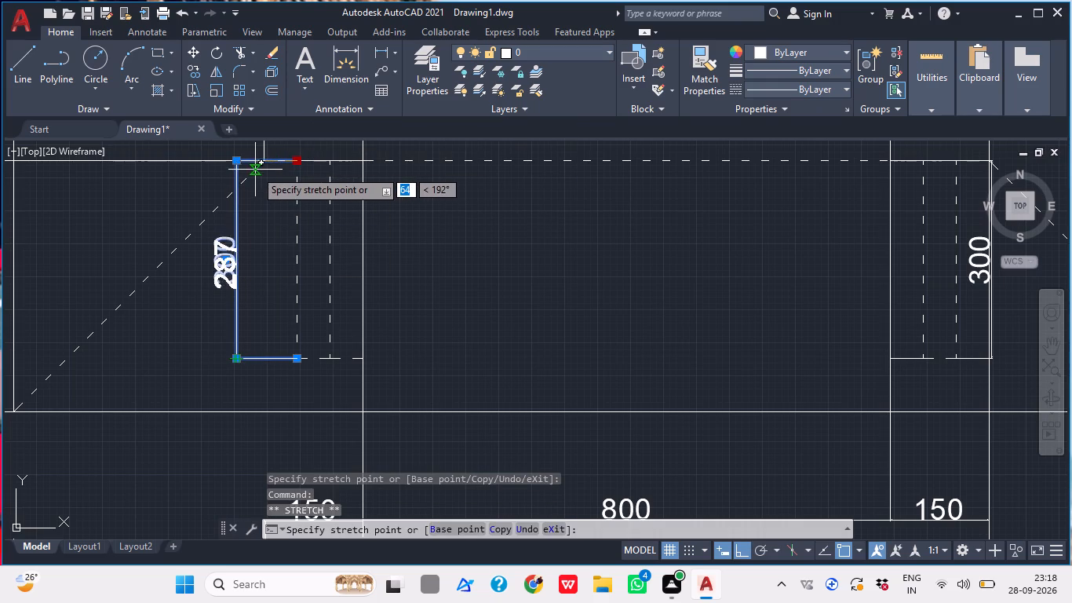
pyautogui.scroll(2, 252, 167)
pyautogui.click(252, 149)
pyautogui.scroll(-1, 265, 176)
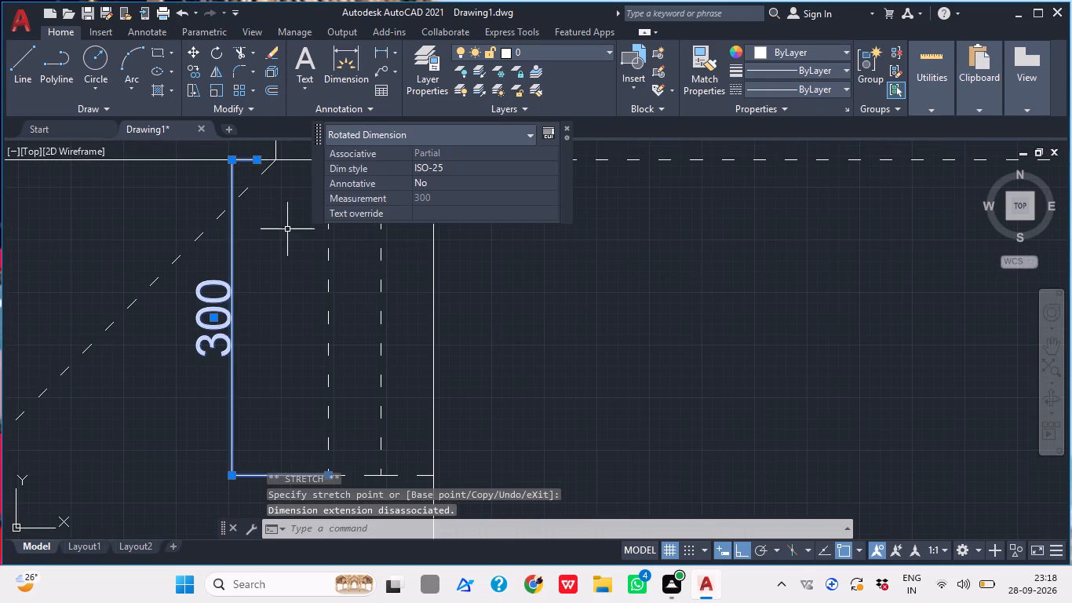
pyautogui.press('Escape')
pyautogui.scroll(-3, 272, 275)
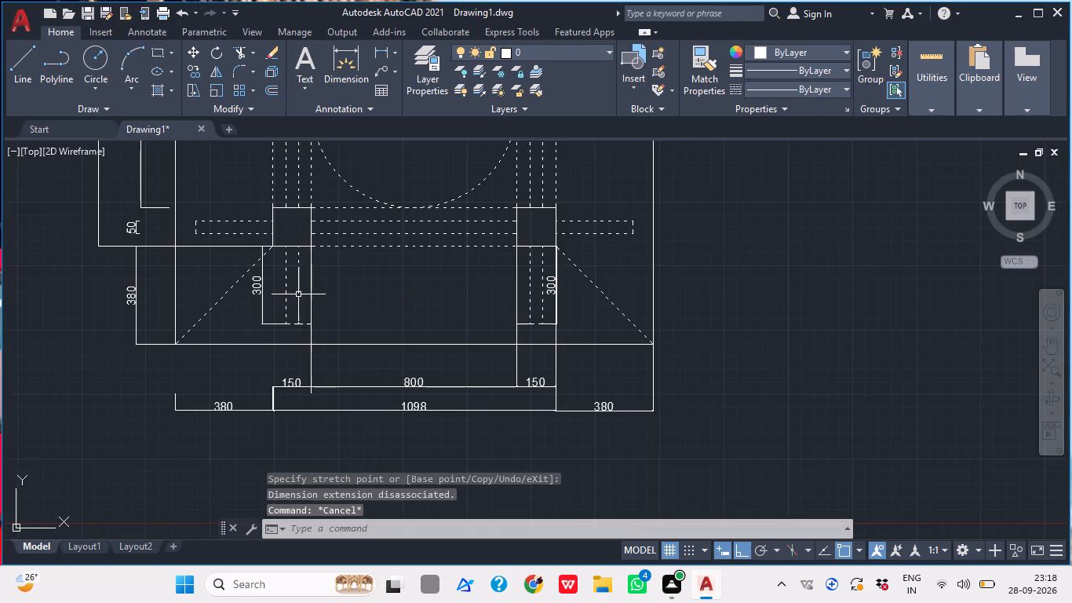
# Undo the last two grip edits of the vertical 300 dimension at the lower-left strip.
pyautogui.hotkey('ctrl', 'z')
pyautogui.hotkey('ctrl', 'z')
pyautogui.hotkey('ctrl', 'z')
# Shorten both extension lines of the horizontal 150 dimension under the lower-right block so they start just below the plan's bottom edge.
pyautogui.scroll(-4, 299, 291)
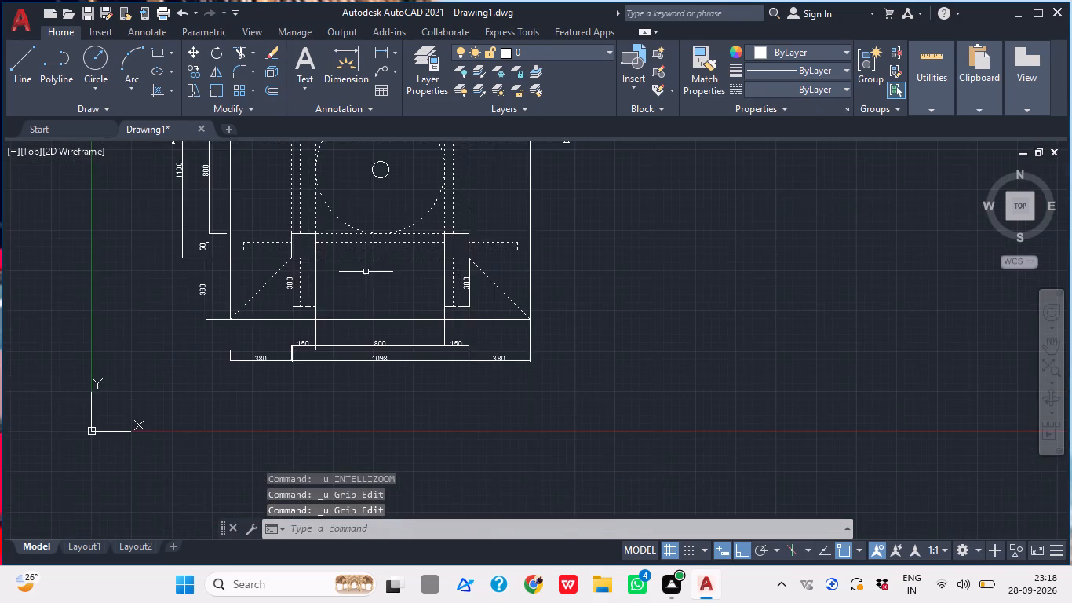
pyautogui.moveTo(363, 276); pyautogui.dragTo(337, 316, button='middle')
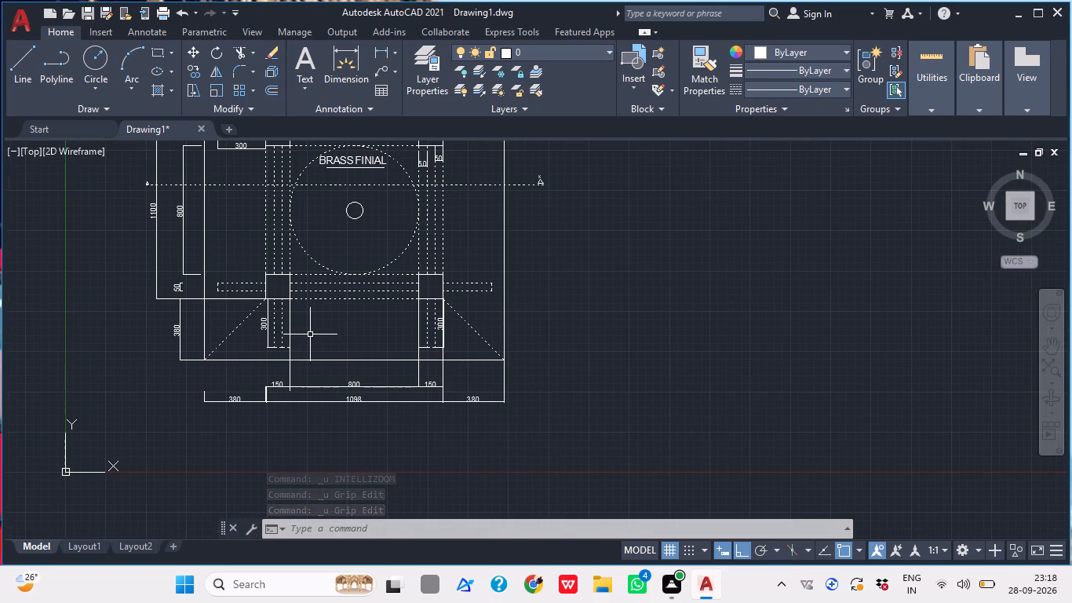
pyautogui.scroll(2, 292, 326)
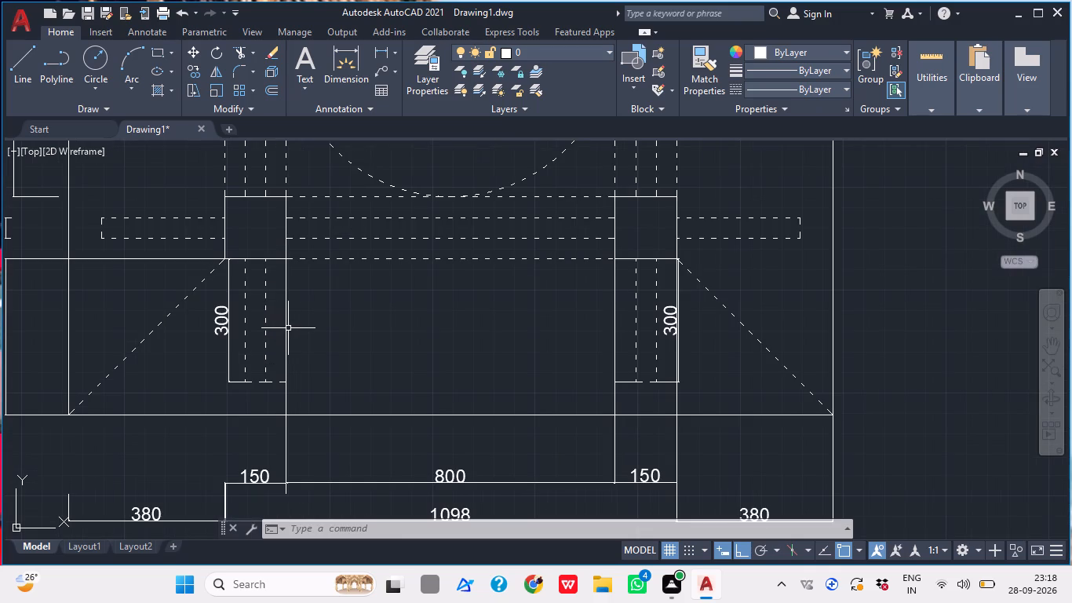
pyautogui.moveTo(704, 323); pyautogui.dragTo(608, 331, button='middle')
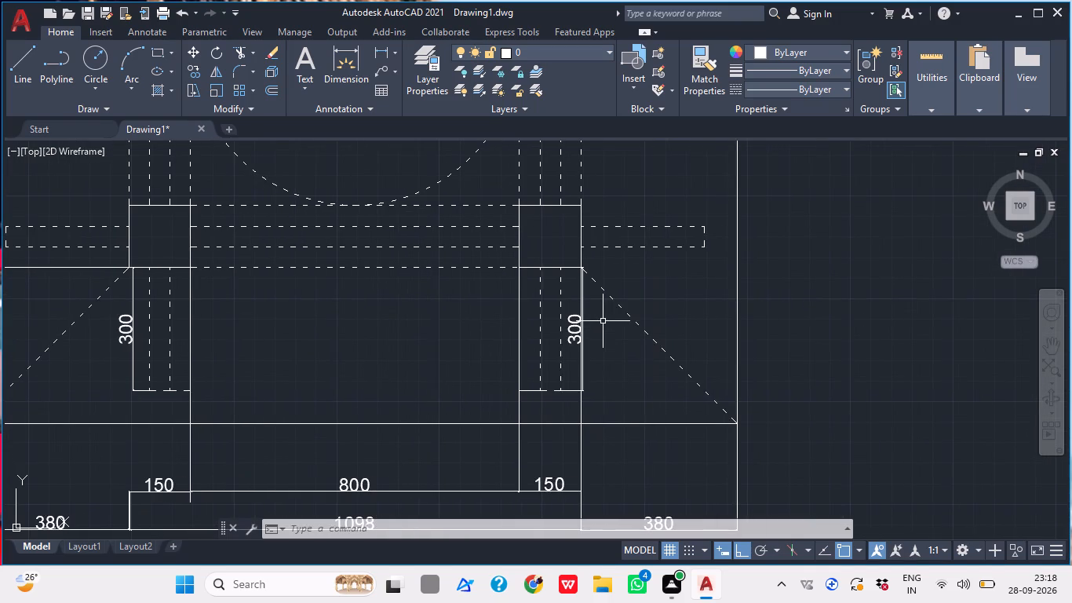
pyautogui.click(518, 290)
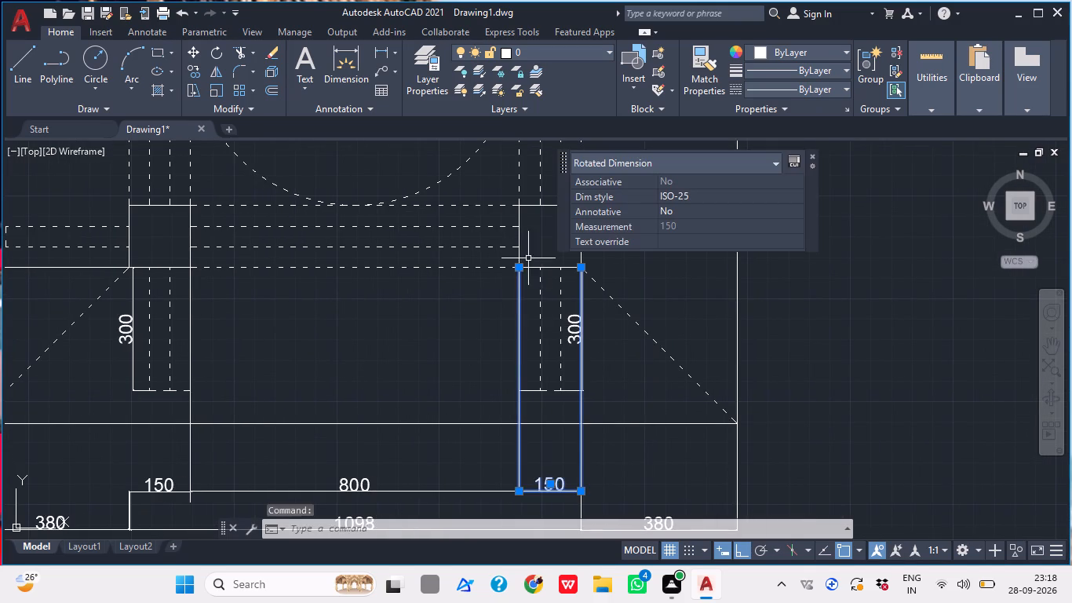
pyautogui.click(522, 269)
pyautogui.scroll(-2, 551, 243)
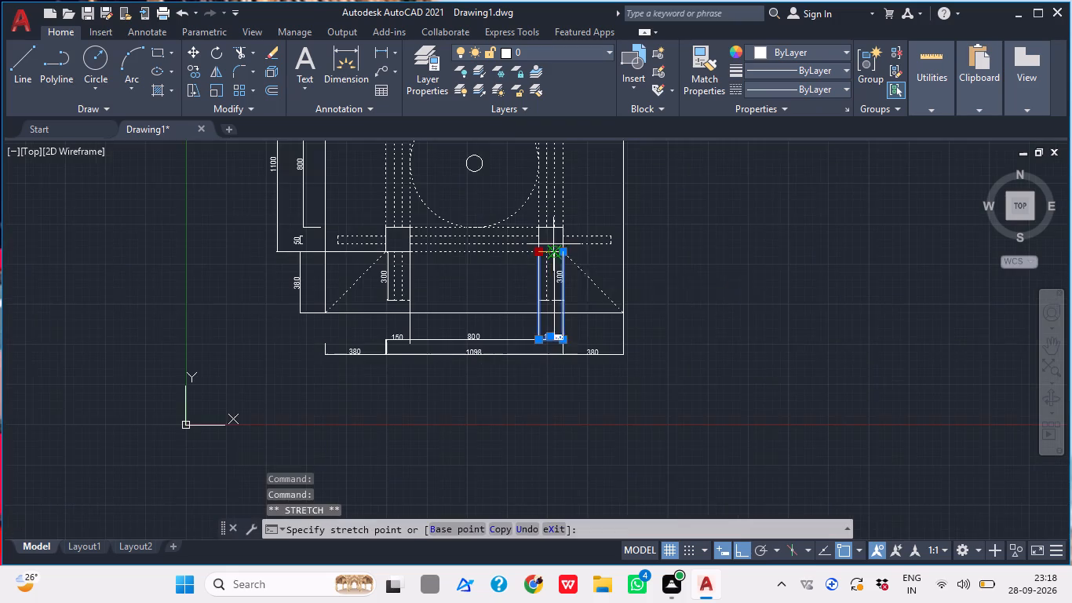
pyautogui.scroll(3, 558, 302)
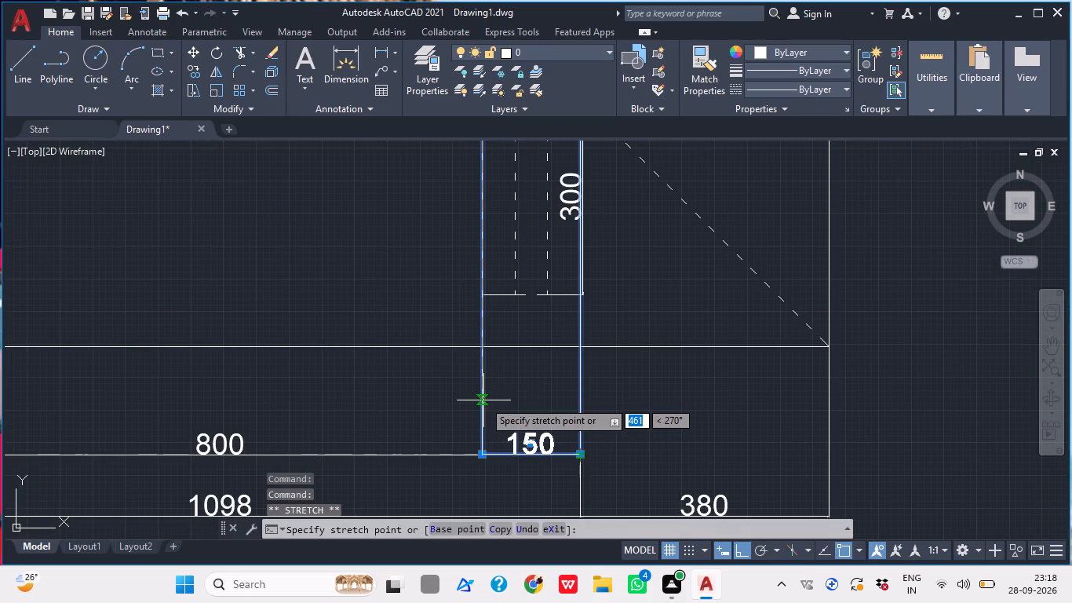
pyautogui.click(483, 400)
pyautogui.scroll(-1, 512, 363)
pyautogui.moveTo(514, 364); pyautogui.dragTo(494, 404, button='middle')
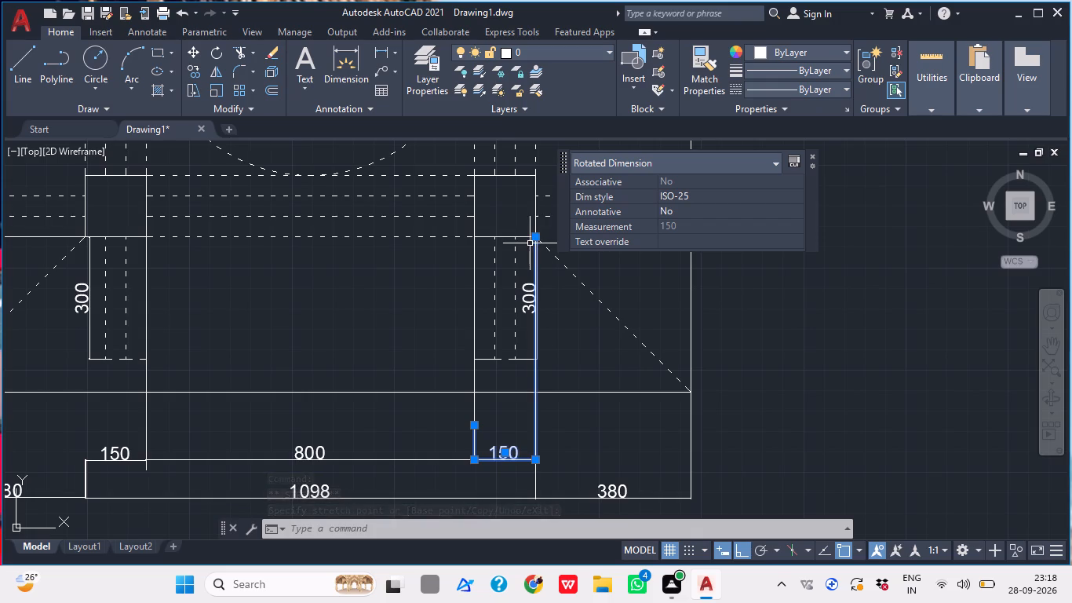
pyautogui.click(535, 240)
pyautogui.scroll(-3, 553, 228)
pyautogui.scroll(2, 550, 276)
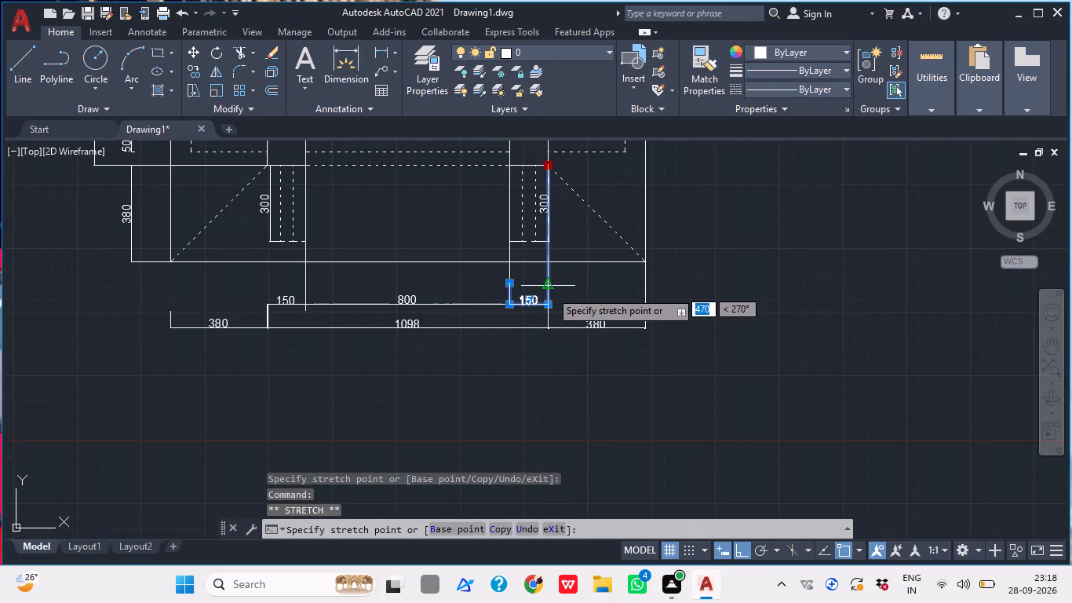
pyautogui.click(545, 281)
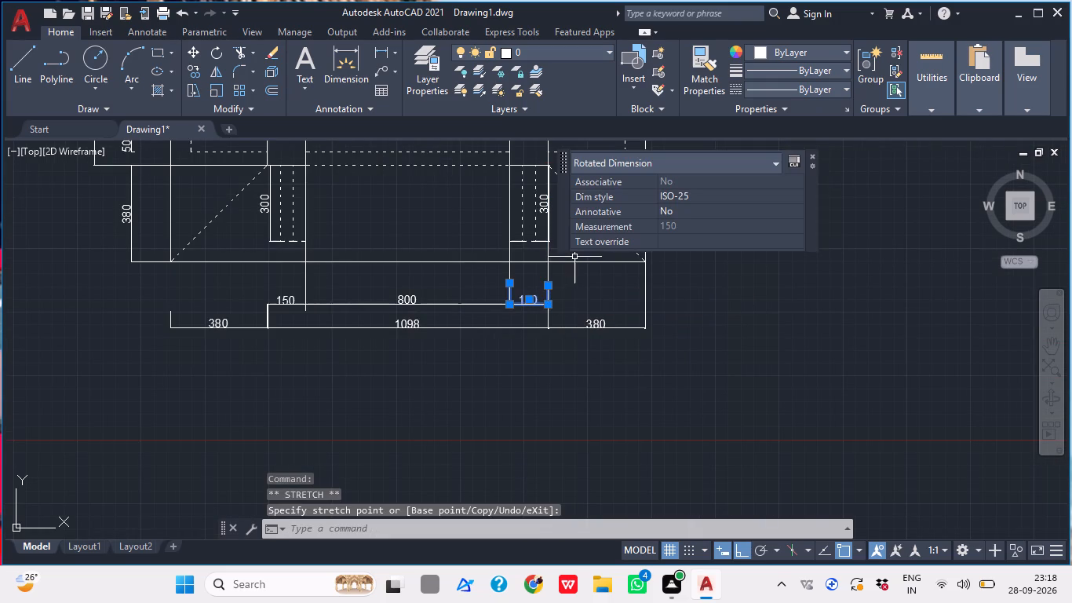
# Trim away the inner edge line of the strip below the lower-right block.
pyautogui.moveTo(574, 257); pyautogui.dragTo(541, 323, button='middle')
pyautogui.scroll(5, 527, 289)
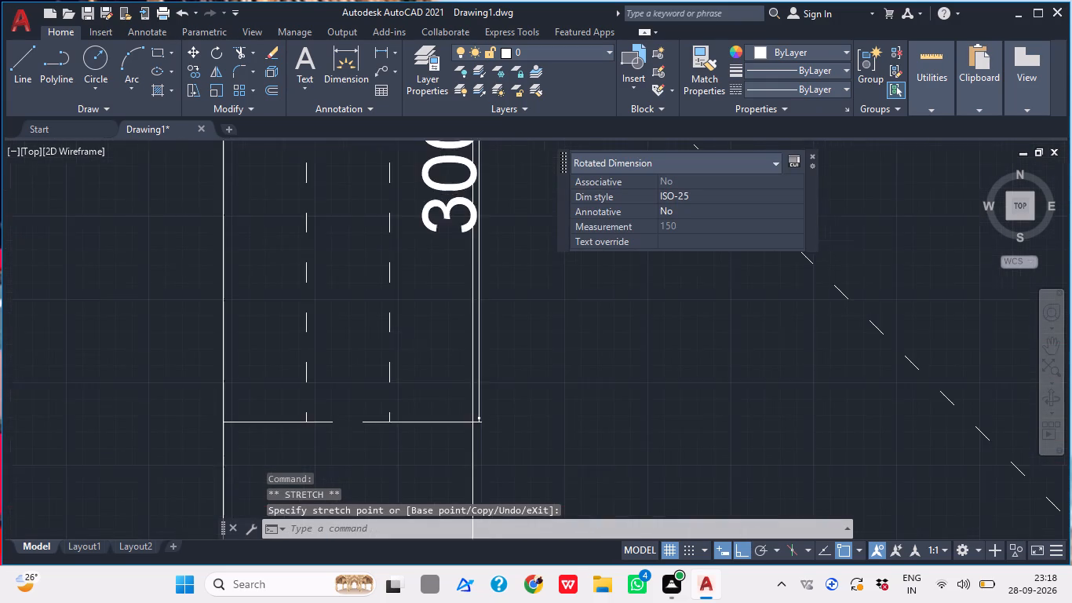
pyautogui.moveTo(506, 291); pyautogui.dragTo(501, 322, button='middle')
pyautogui.middleClick(450, 314)
pyautogui.scroll(-1, 450, 314)
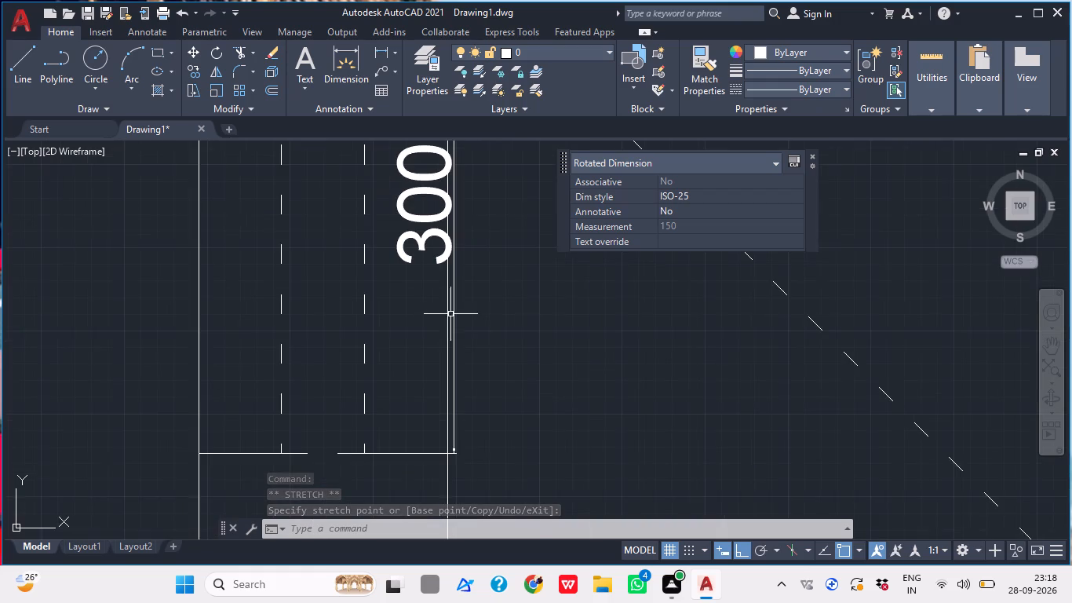
pyautogui.moveTo(457, 309); pyautogui.dragTo(457, 324, button='middle')
pyautogui.write('TR')
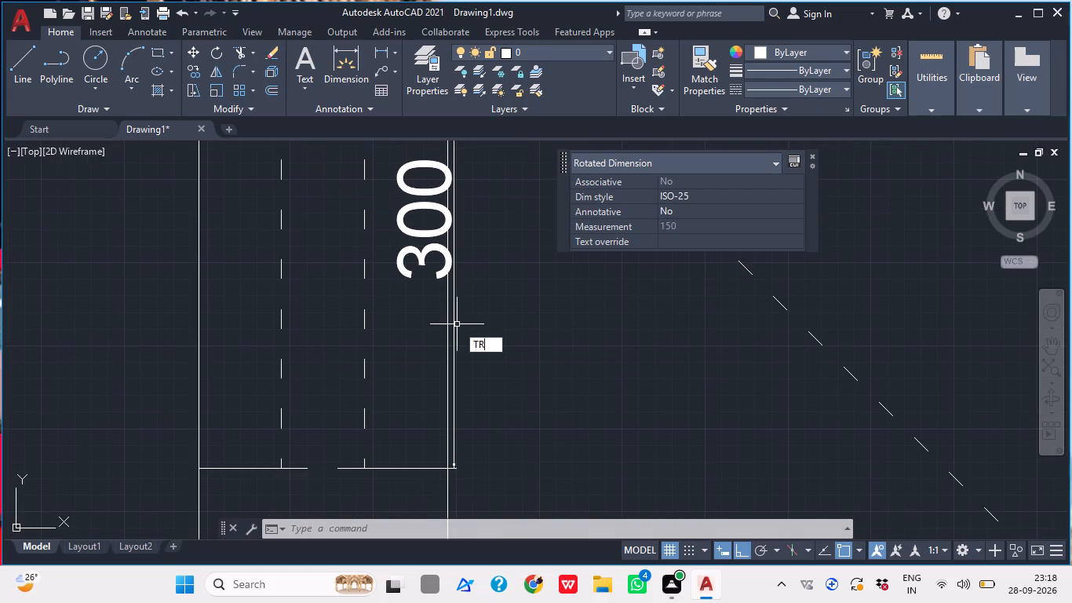
pyautogui.press('space')
pyautogui.click(235, 375)
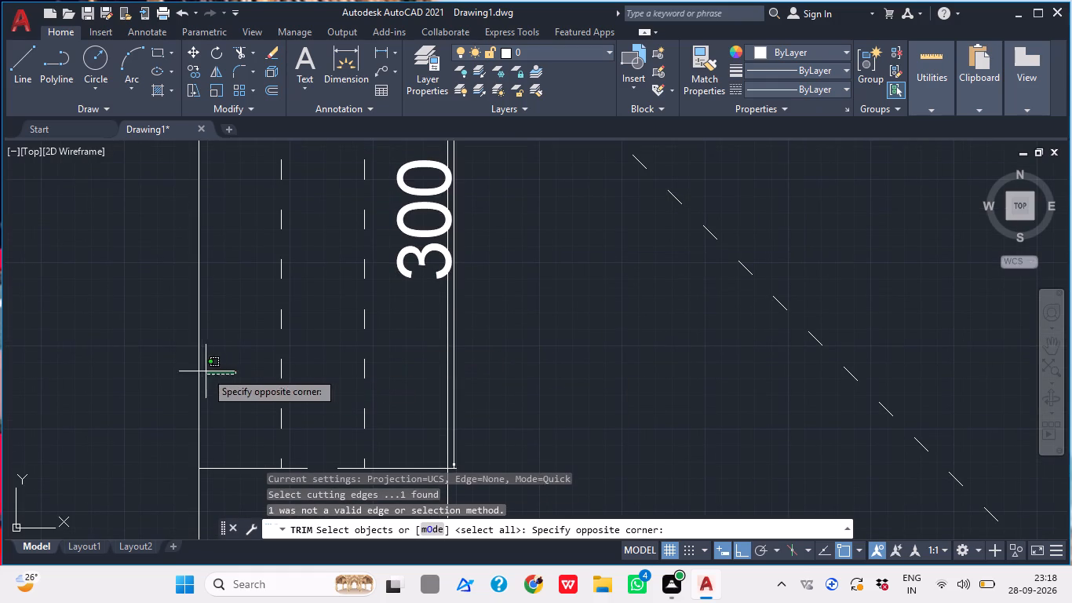
pyautogui.click(184, 369)
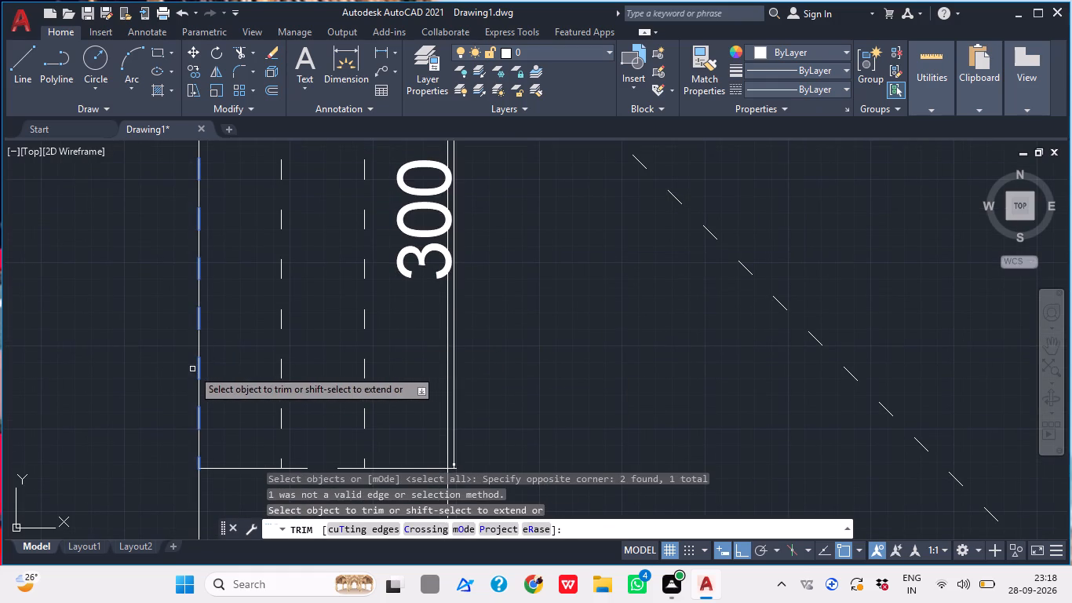
pyautogui.click(192, 369)
pyautogui.click(202, 367)
pyautogui.click(214, 373)
pyautogui.click(196, 360)
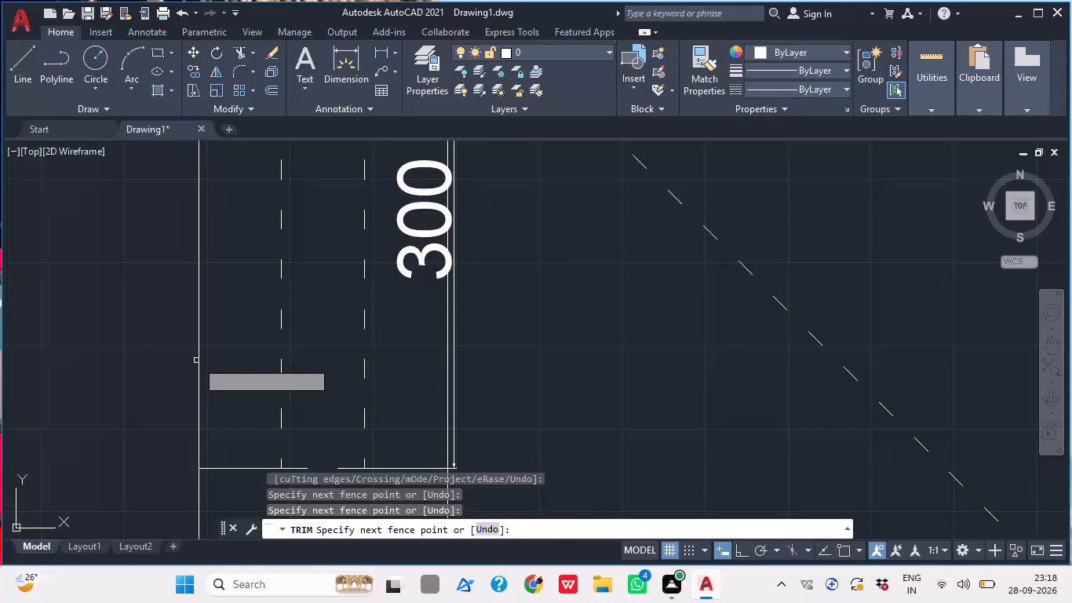
pyautogui.scroll(-3, 196, 360)
pyautogui.press('Escape')
# Shorten the right extension line of the horizontal 800 dimension so it starts just below the plan's bottom edge.
pyautogui.click(199, 357)
pyautogui.click(187, 344)
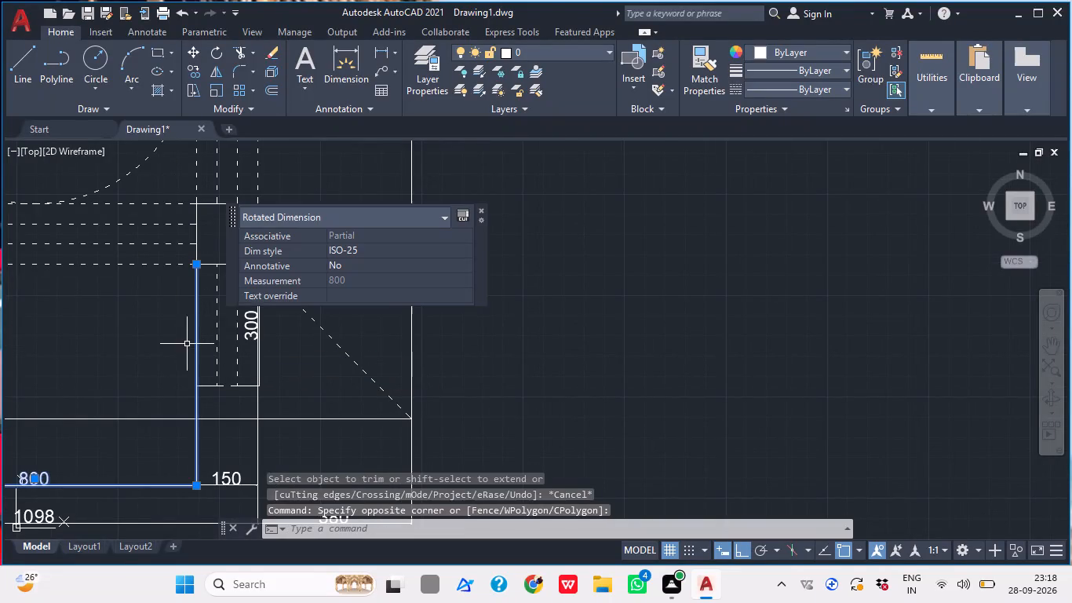
pyautogui.moveTo(211, 351); pyautogui.dragTo(229, 353, button='middle')
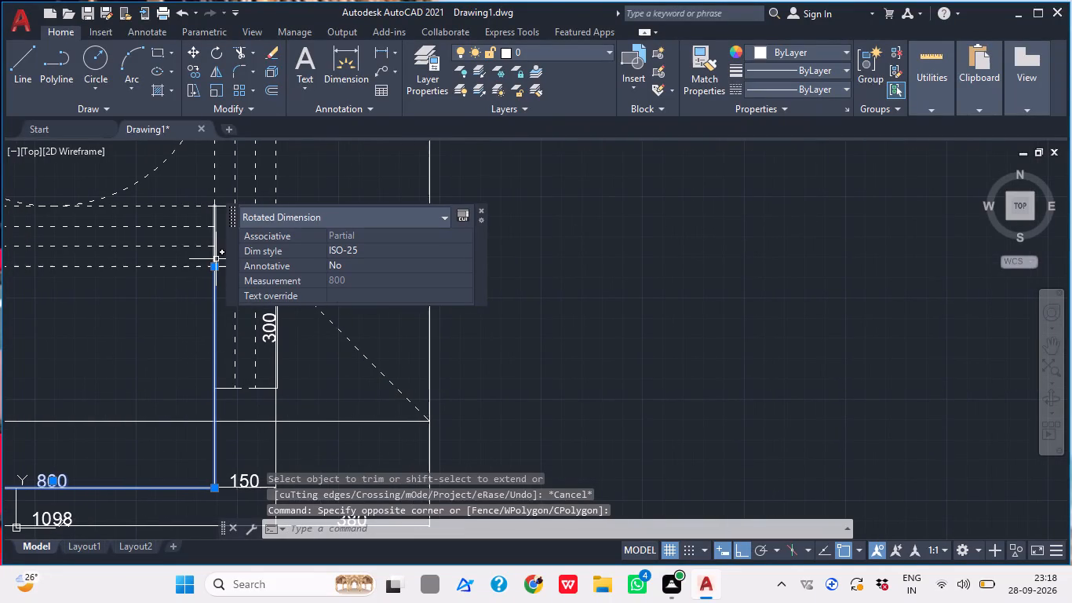
pyautogui.click(212, 267)
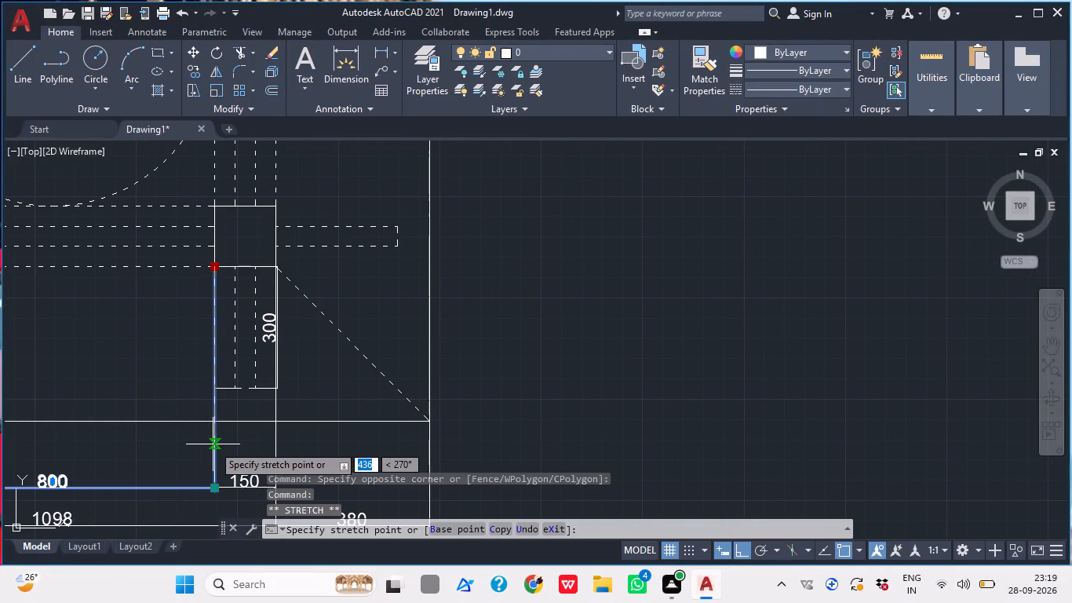
pyautogui.click(213, 444)
pyautogui.press('Escape')
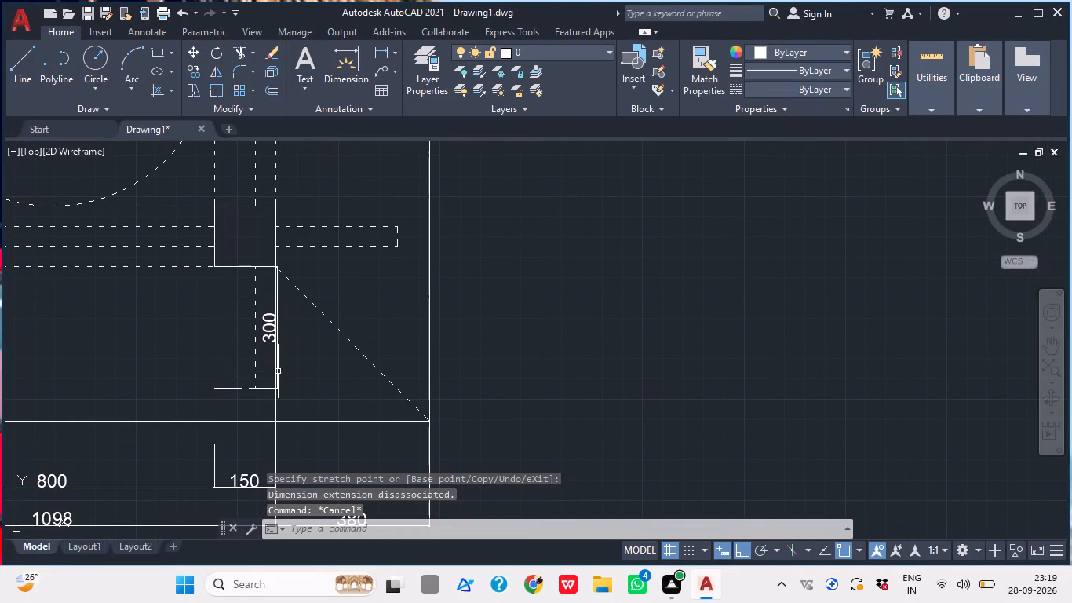
# Delete the leftover 50 mm bottom line segment on the inner side of the lower-right strip.
pyautogui.scroll(1, 274, 371)
pyautogui.click(201, 402)
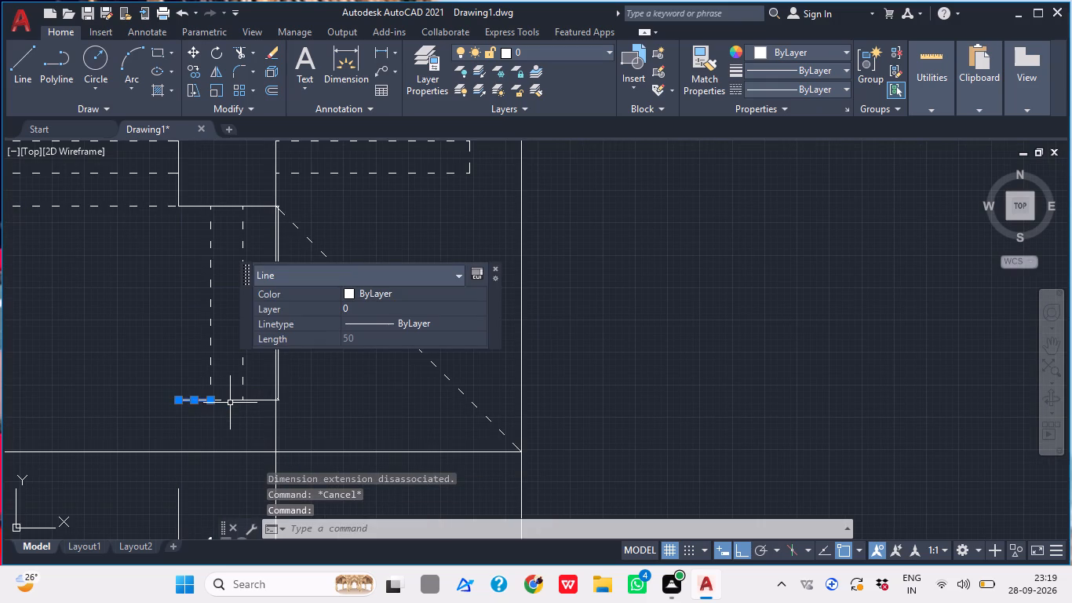
pyautogui.press('Delete')
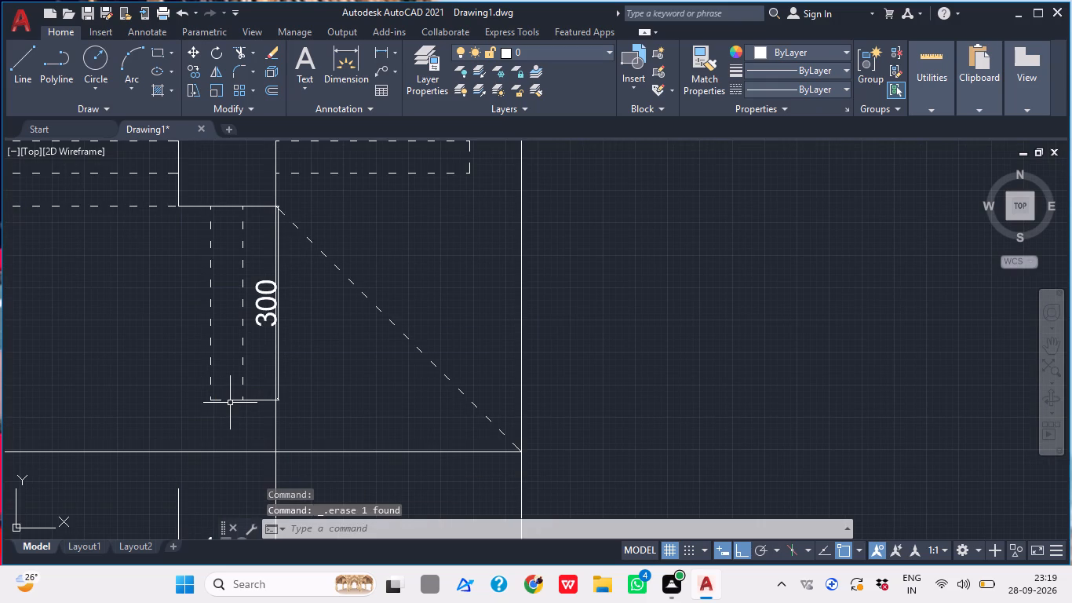
# Shorten the left extension line of the horizontal 800 dimension so it starts just below the plan's bottom edge.
pyautogui.scroll(-2, 230, 405)
pyautogui.moveTo(252, 411); pyautogui.dragTo(336, 408, button='middle')
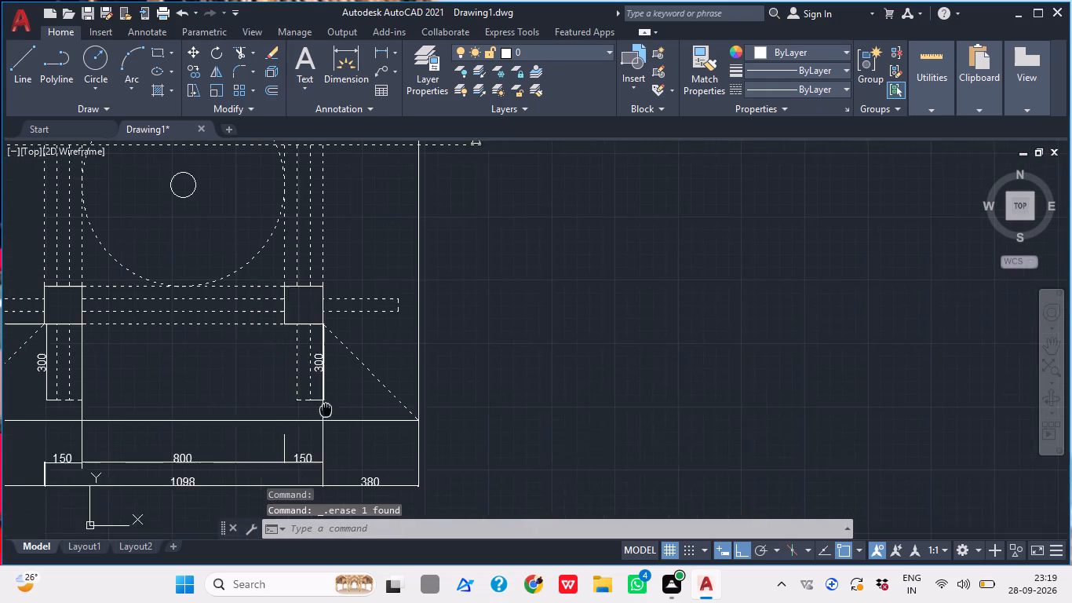
pyautogui.moveTo(336, 408); pyautogui.dragTo(345, 408, button='middle')
pyautogui.scroll(2, 115, 362)
pyautogui.moveTo(115, 362); pyautogui.dragTo(215, 328, button='middle')
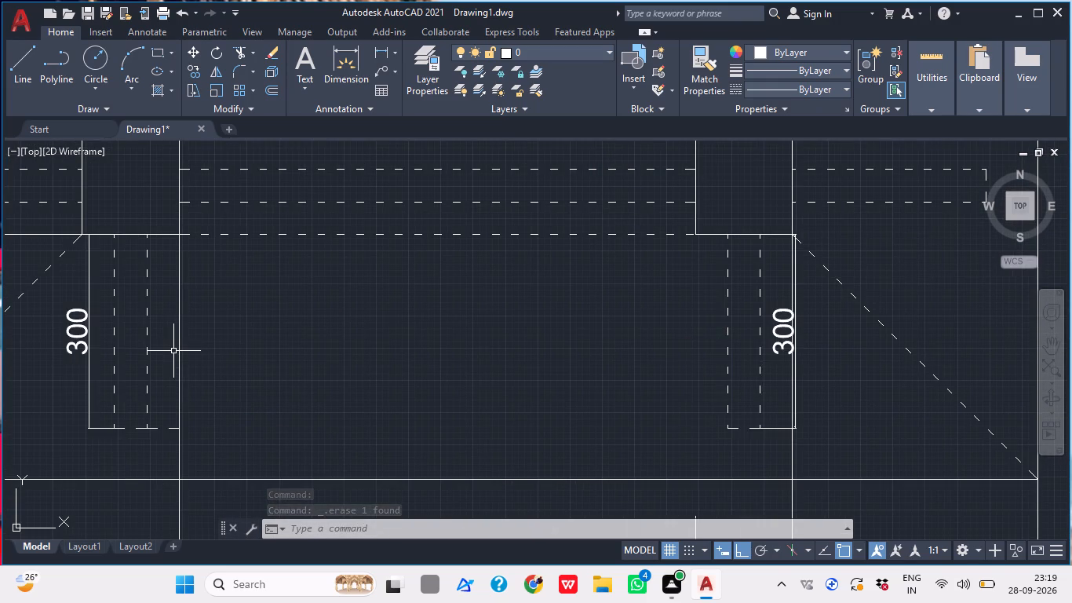
pyautogui.click(179, 366)
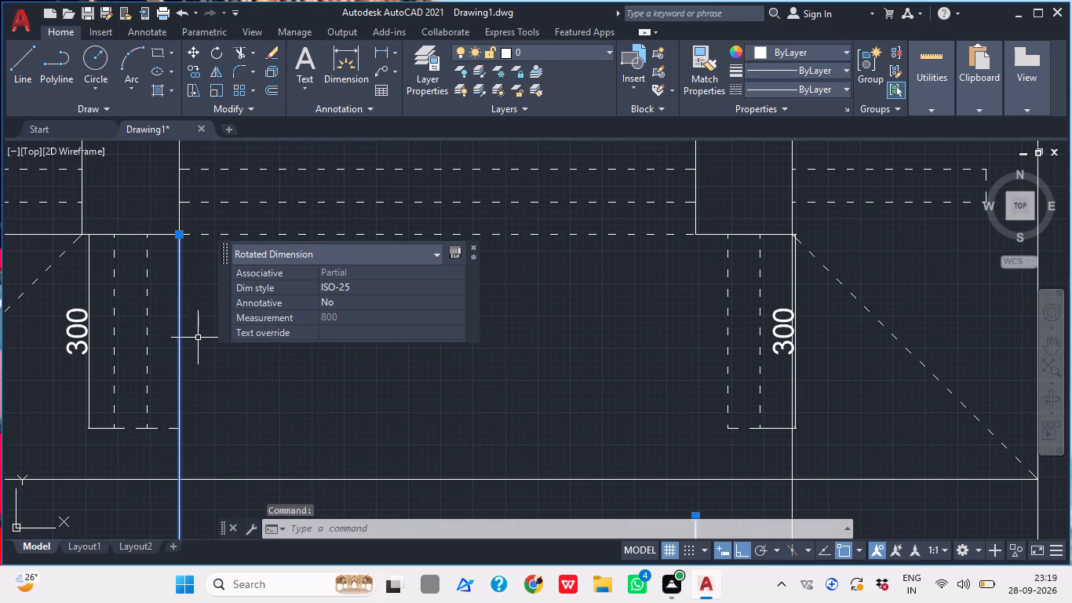
pyautogui.click(179, 236)
pyautogui.scroll(-1, 179, 236)
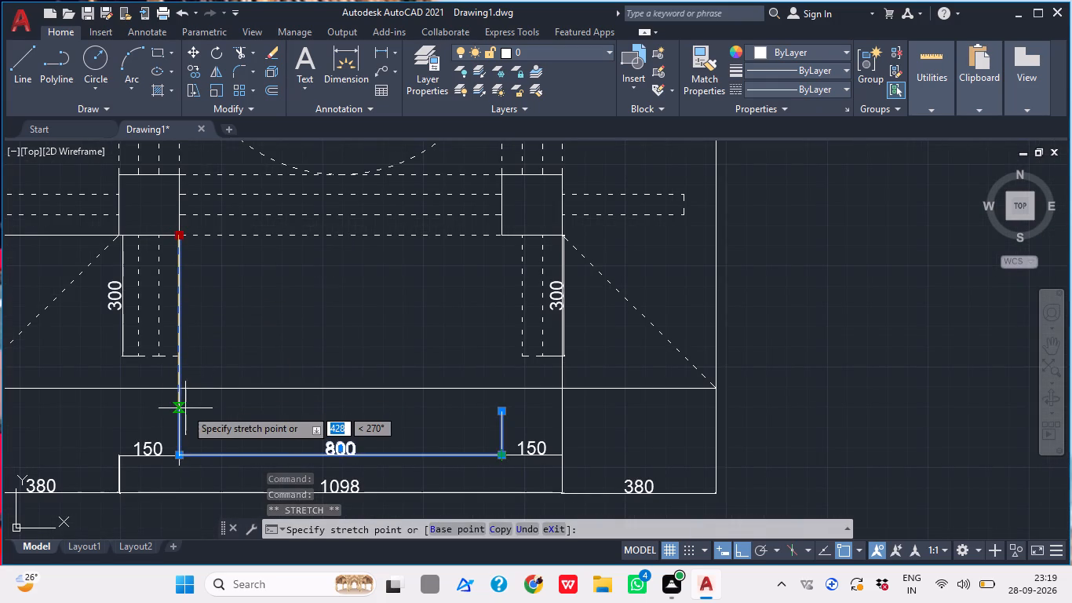
pyautogui.scroll(1, 184, 408)
pyautogui.click(178, 416)
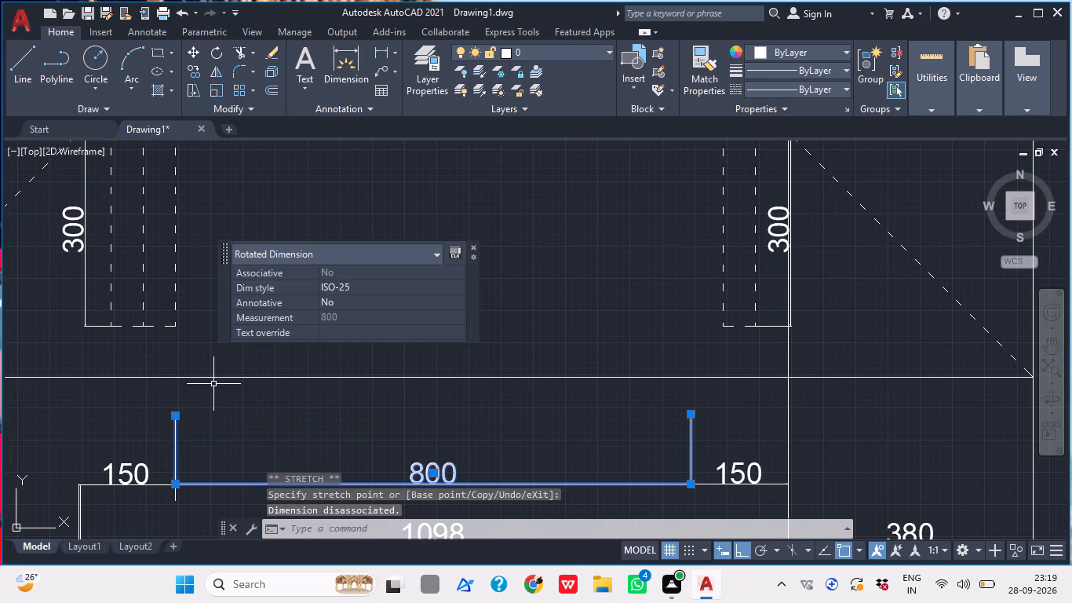
pyautogui.moveTo(216, 382); pyautogui.dragTo(216, 426, button='middle')
pyautogui.press('Escape')
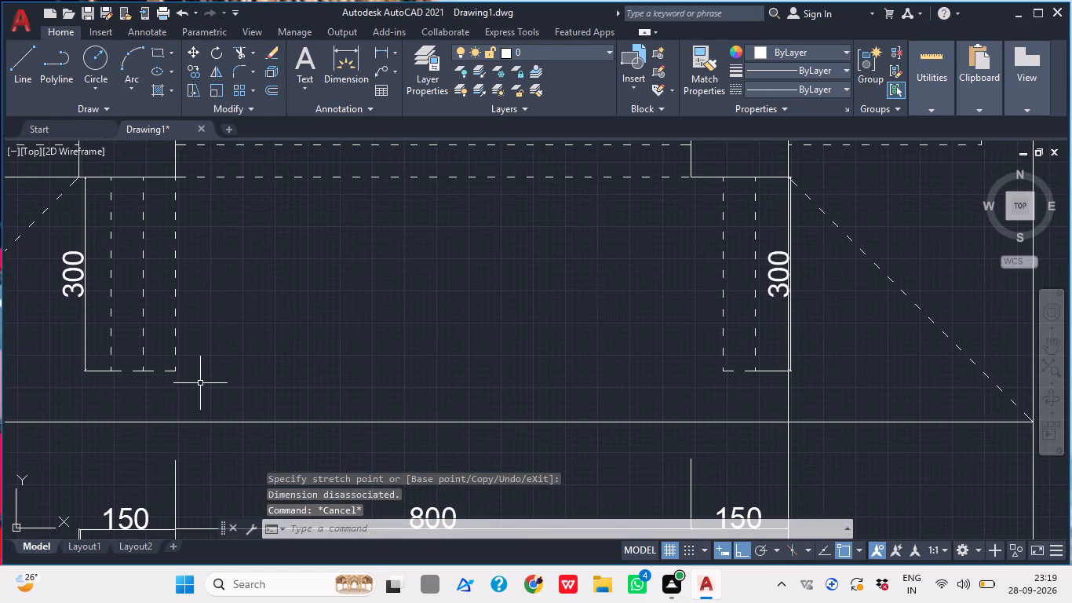
# Trim away the lower-left strip's inner dashed edge and the bottom segment adjoining it.
pyautogui.press('t')
pyautogui.write('R')
pyautogui.press('space')
pyautogui.click(170, 388)
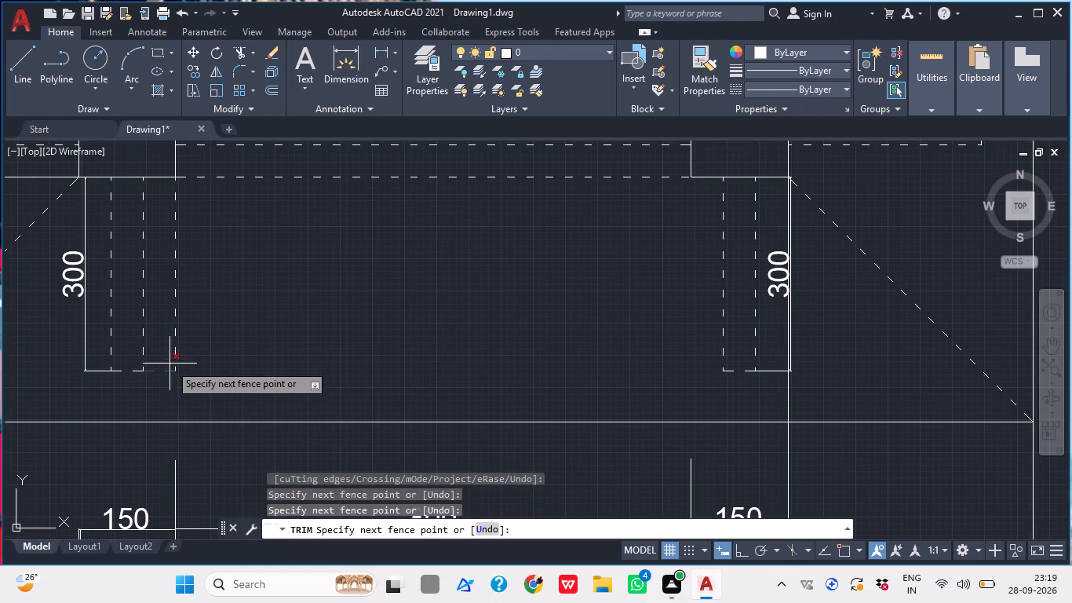
pyautogui.click(174, 330)
pyautogui.click(173, 331)
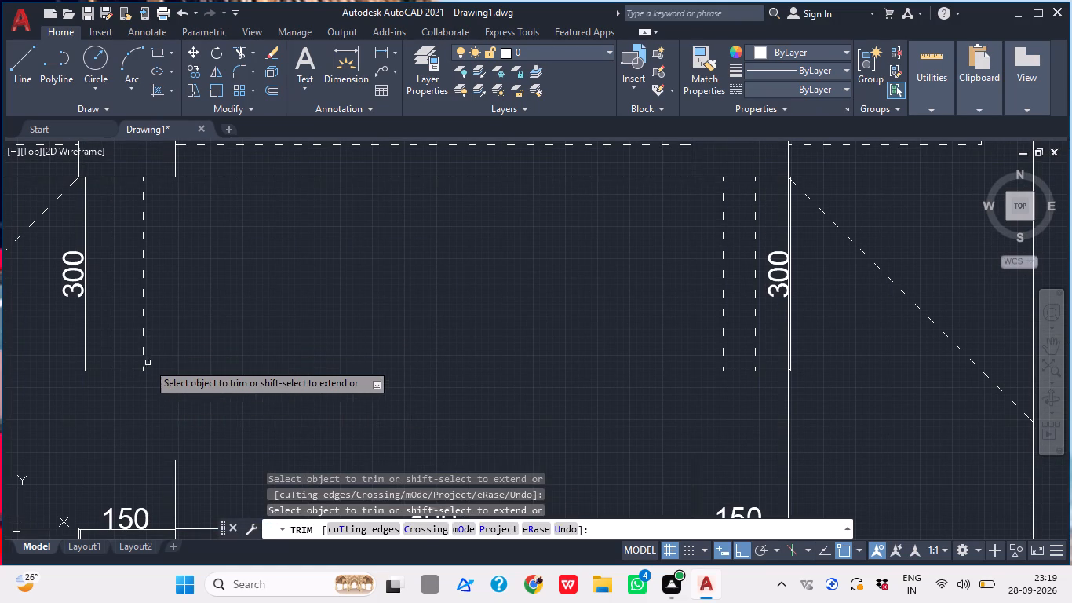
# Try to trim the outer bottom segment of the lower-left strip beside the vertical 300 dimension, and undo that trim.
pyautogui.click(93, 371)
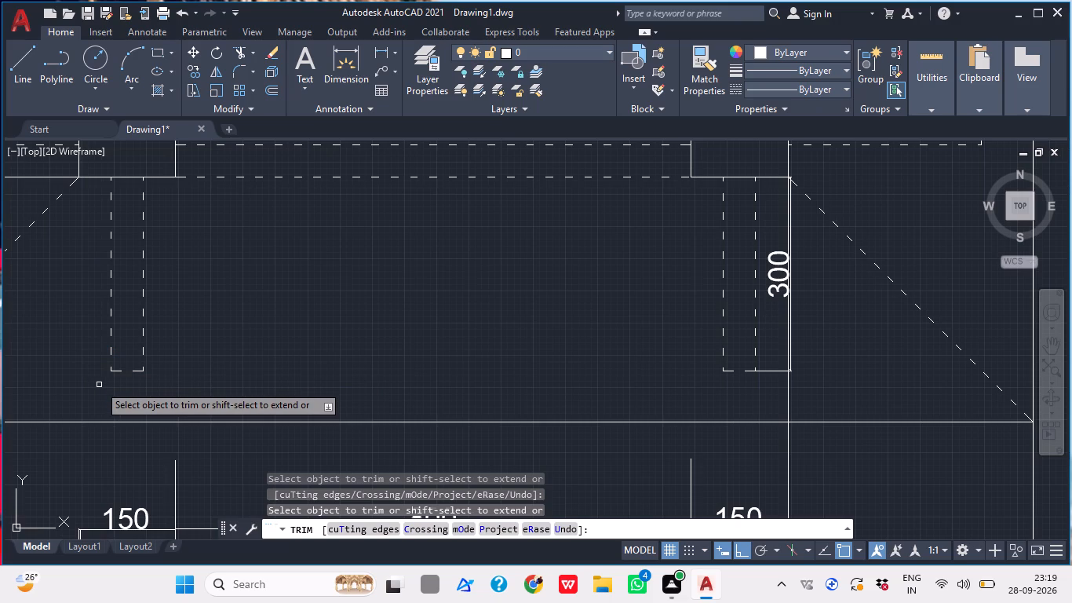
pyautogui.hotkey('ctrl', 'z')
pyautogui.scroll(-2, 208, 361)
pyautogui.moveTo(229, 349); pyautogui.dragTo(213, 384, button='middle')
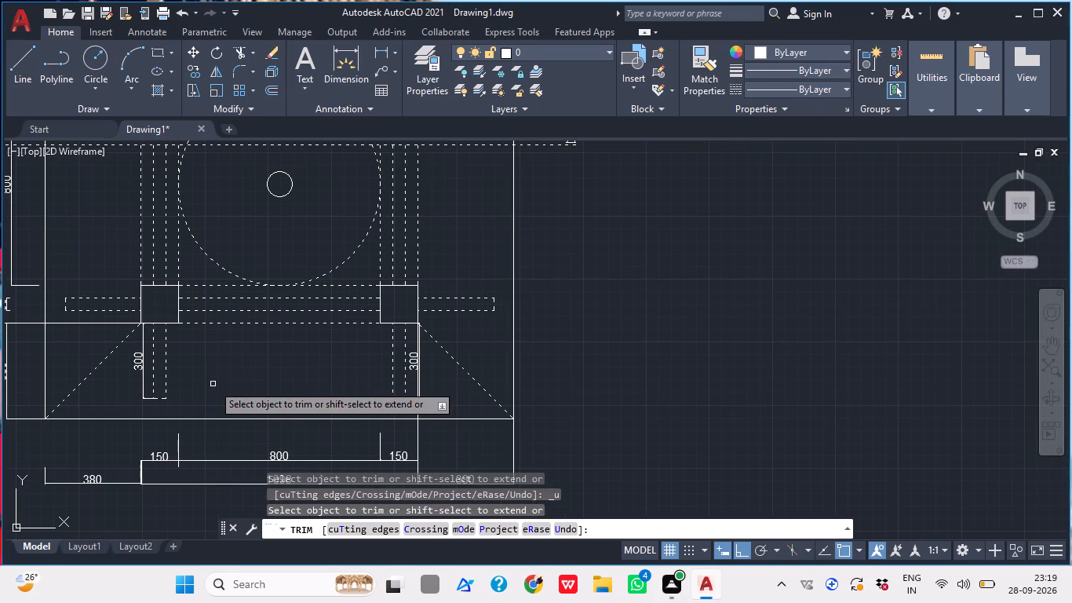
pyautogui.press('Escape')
# Shorten the left extension line of the right-hand horizontal 380 dimension so it starts just below the plan's bottom edge.
pyautogui.scroll(1, 490, 368)
pyautogui.moveTo(440, 378); pyautogui.dragTo(352, 388, button='middle')
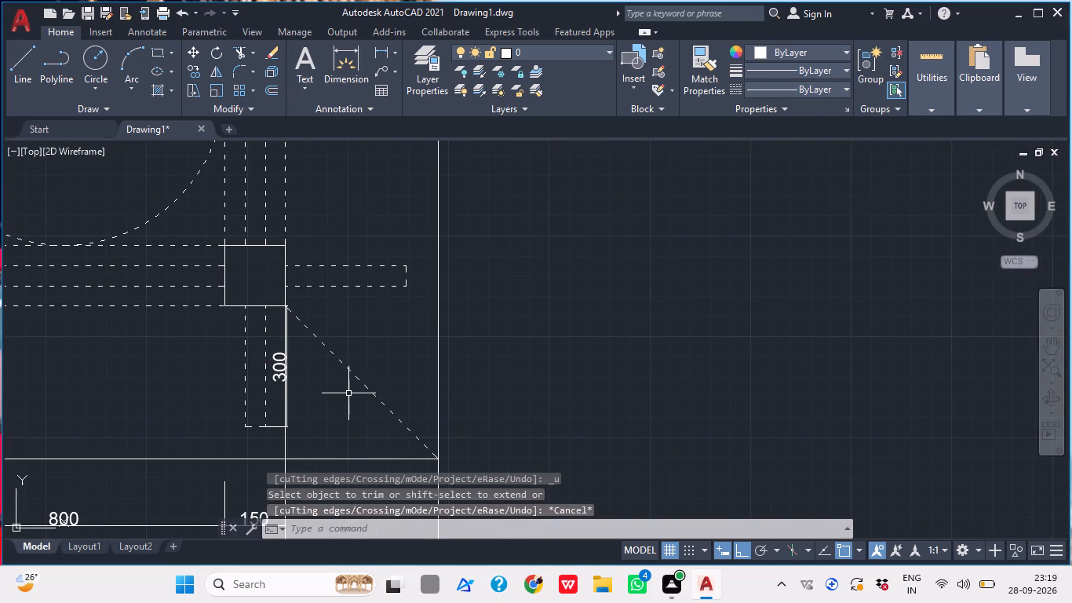
pyautogui.scroll(2, 294, 448)
pyautogui.moveTo(291, 448); pyautogui.dragTo(293, 429, button='middle')
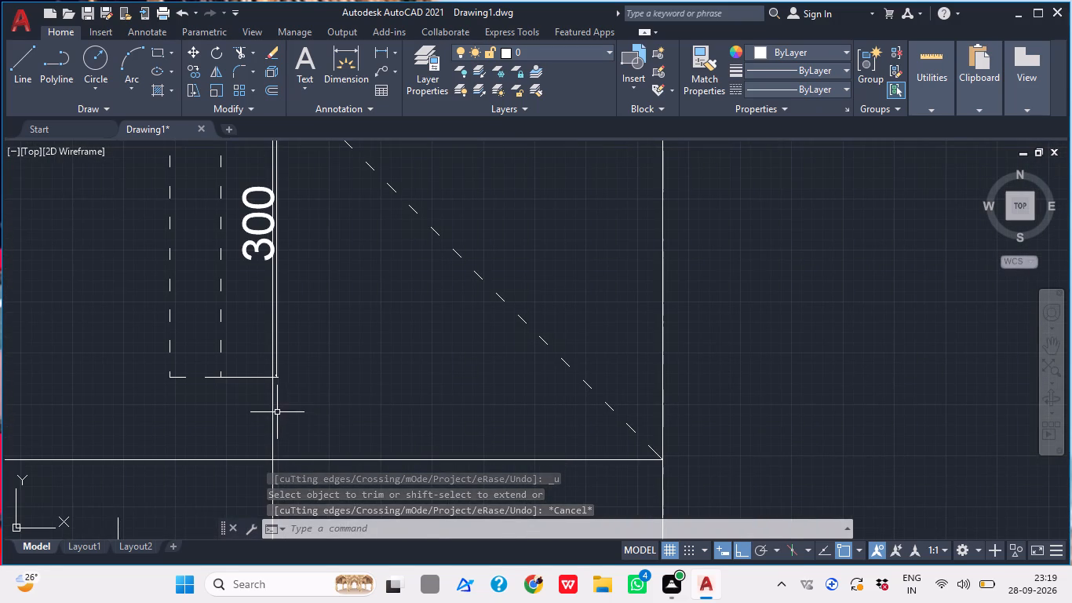
pyautogui.click(272, 409)
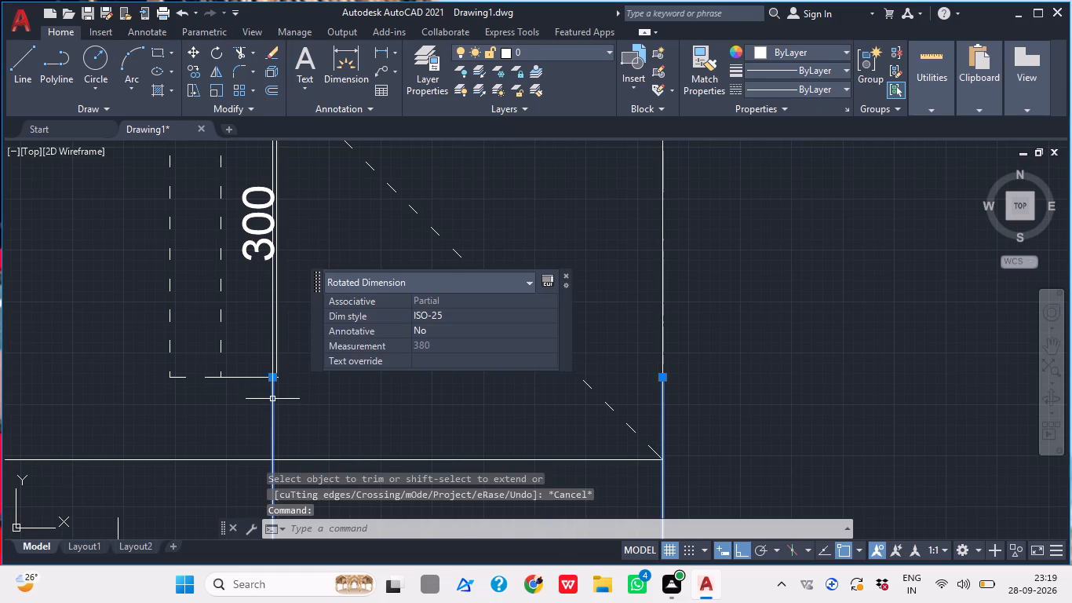
pyautogui.click(273, 377)
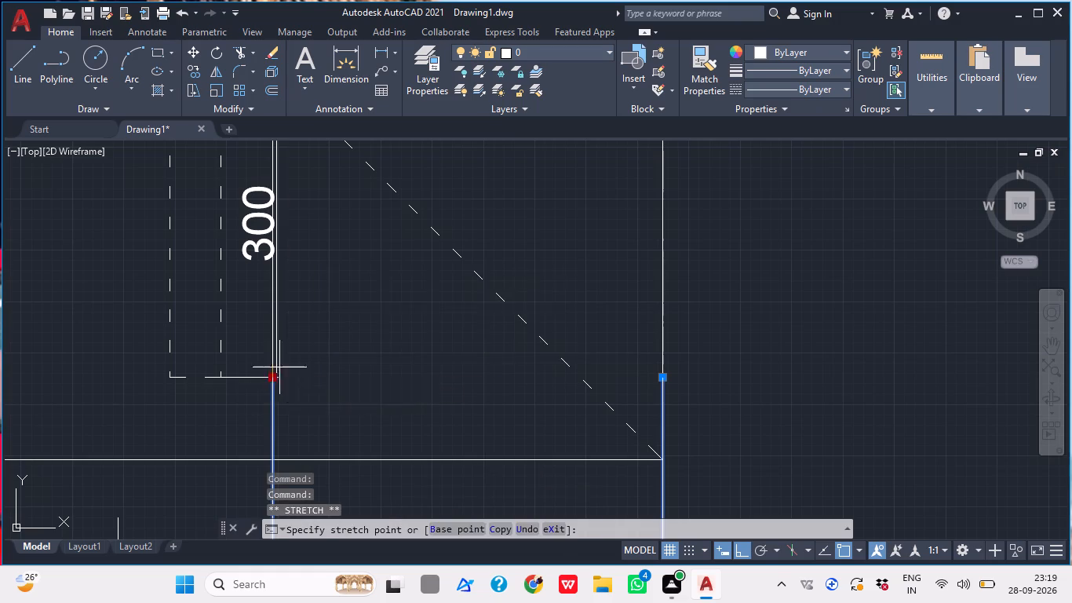
pyautogui.scroll(-3, 282, 365)
pyautogui.scroll(1, 283, 407)
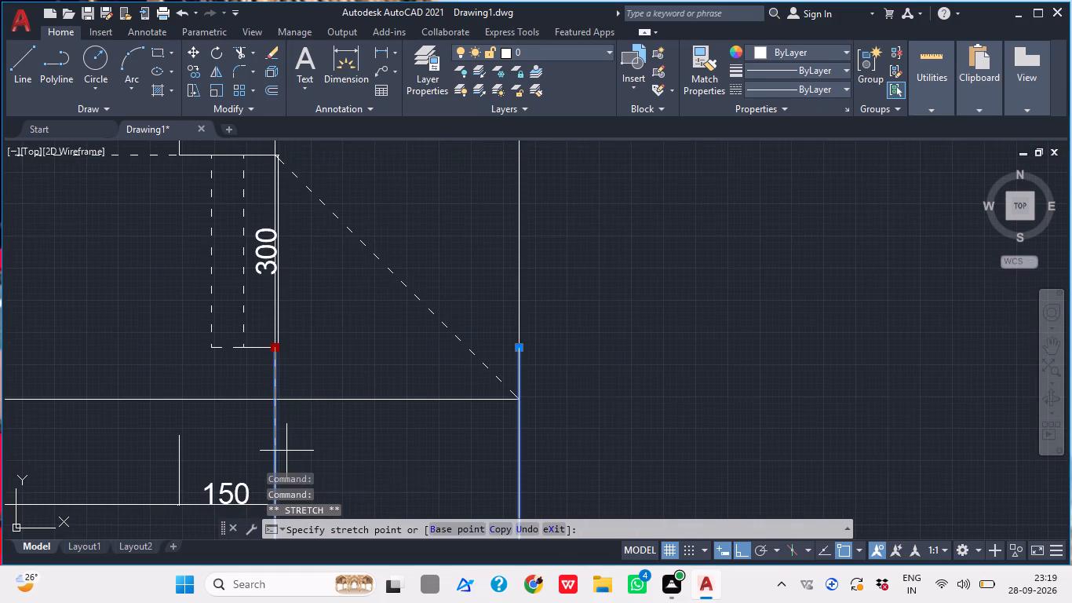
pyautogui.click(277, 433)
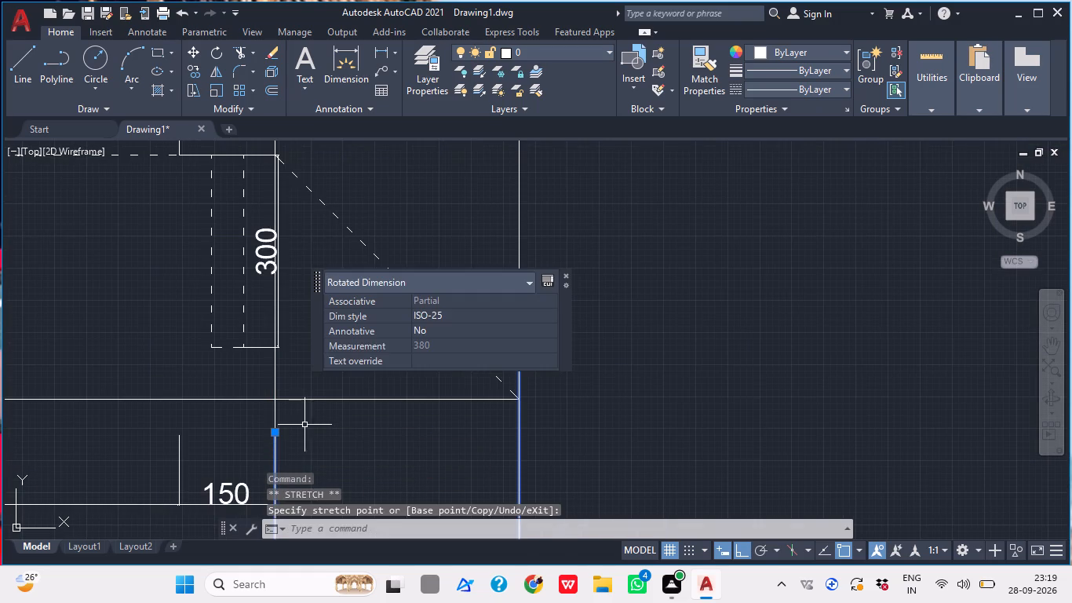
pyautogui.moveTo(302, 384); pyautogui.dragTo(407, 352, button='middle')
pyautogui.moveTo(388, 383); pyautogui.dragTo(358, 448, button='middle')
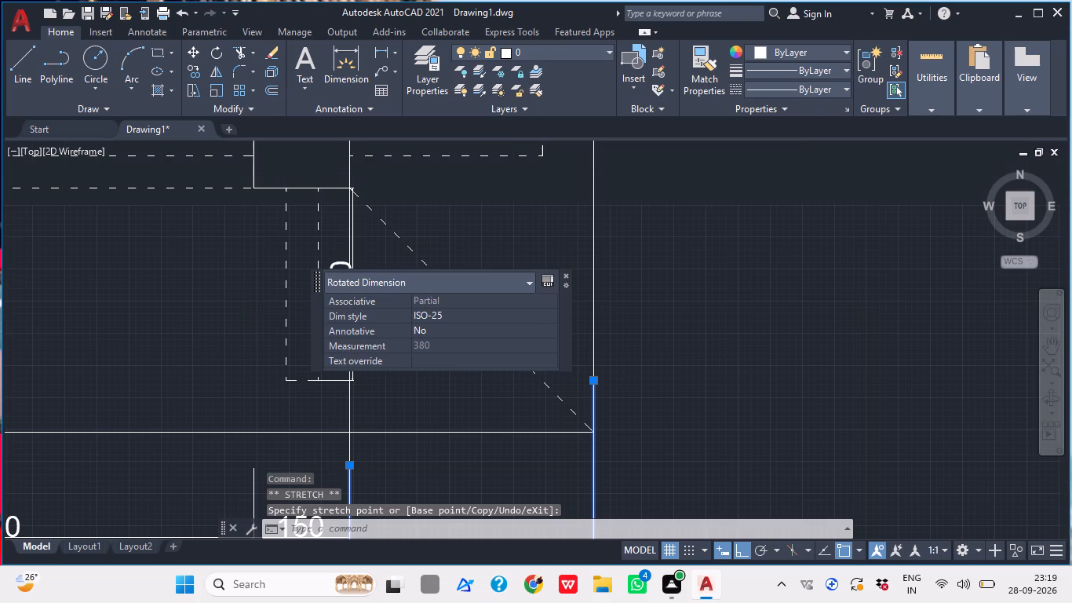
pyautogui.press('Escape')
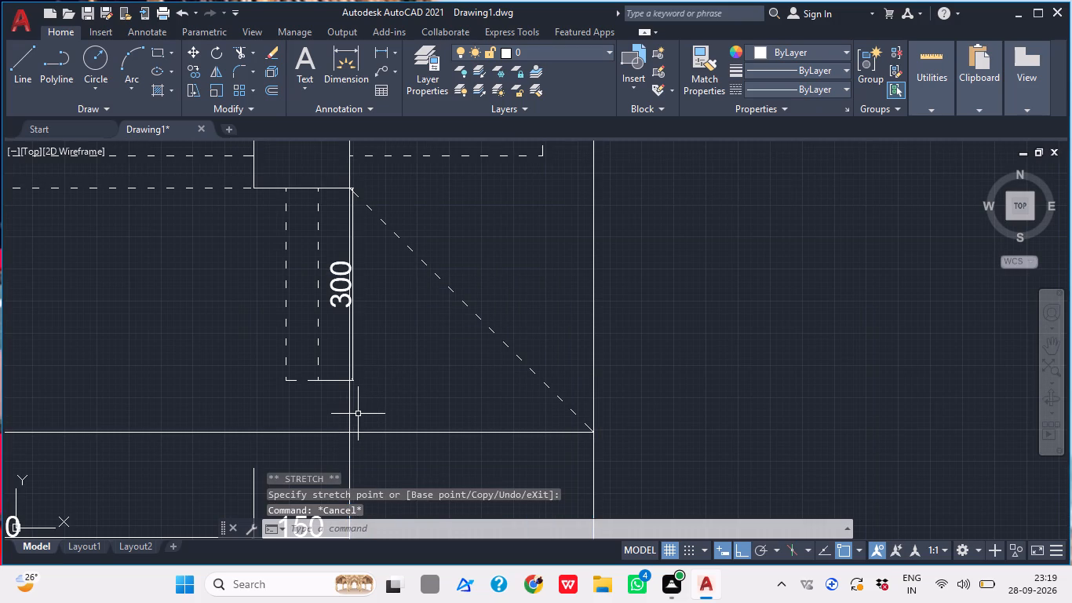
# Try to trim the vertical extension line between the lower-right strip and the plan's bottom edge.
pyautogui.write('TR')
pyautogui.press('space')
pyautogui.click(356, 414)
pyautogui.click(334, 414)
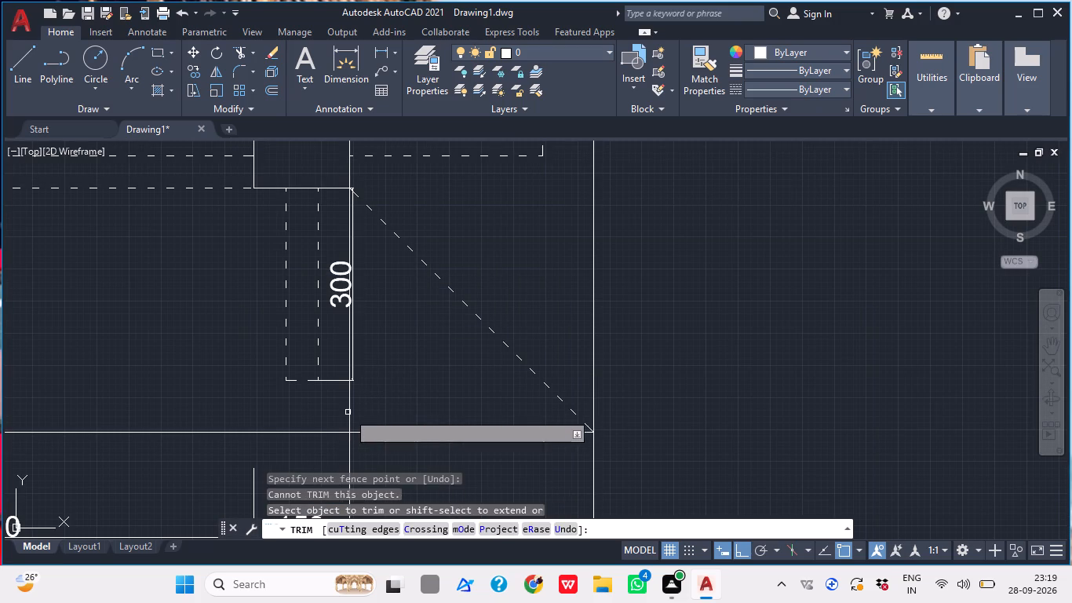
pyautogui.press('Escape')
# Shorten the right extension line of the horizontal 1098 dimension so it starts just below the plan's bottom edge.
pyautogui.click(348, 408)
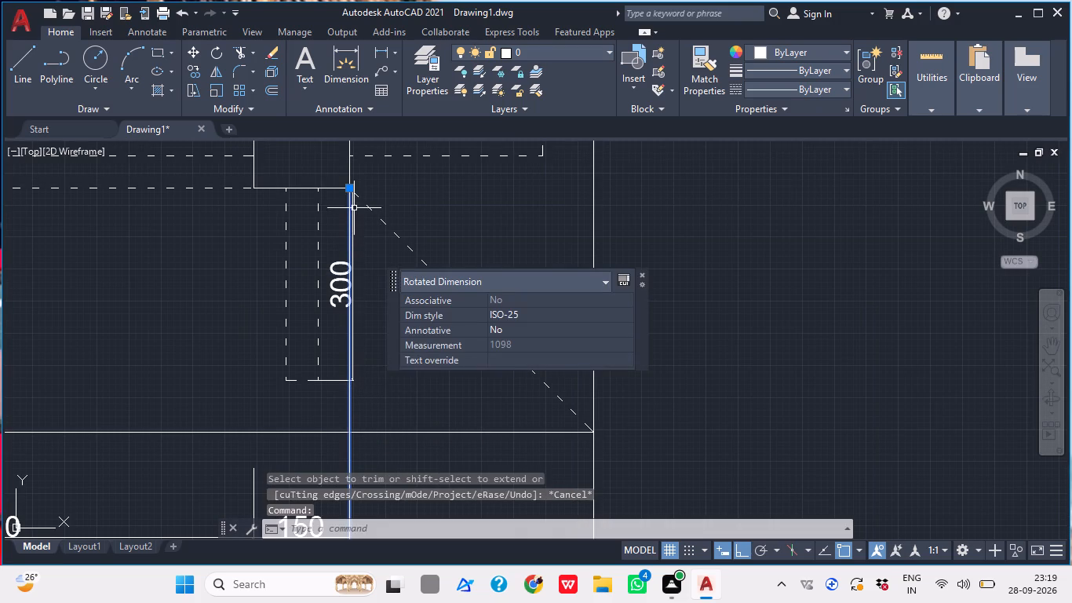
pyautogui.click(353, 188)
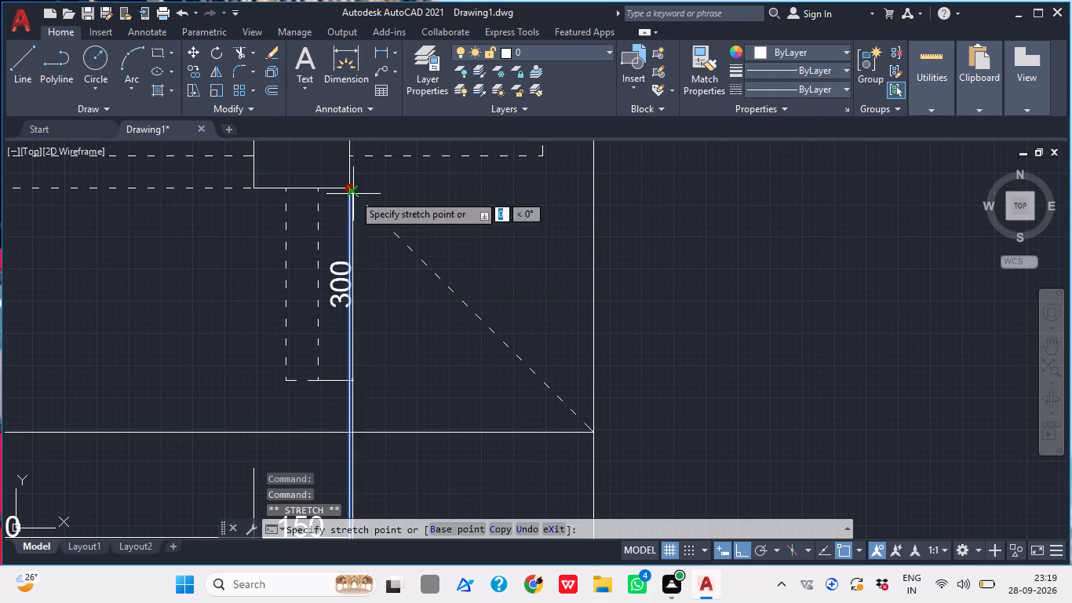
pyautogui.click(348, 455)
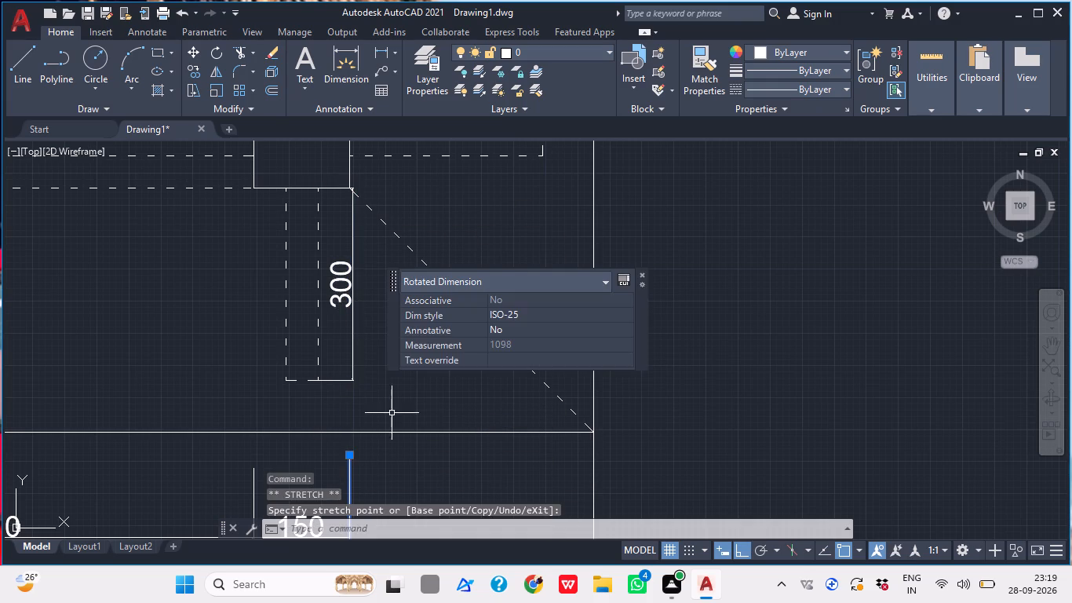
pyautogui.press('Escape')
# Examine the whole plan and the dimension chain beneath it.
pyautogui.scroll(-1, 334, 397)
pyautogui.moveTo(347, 433); pyautogui.dragTo(338, 418, button='middle')
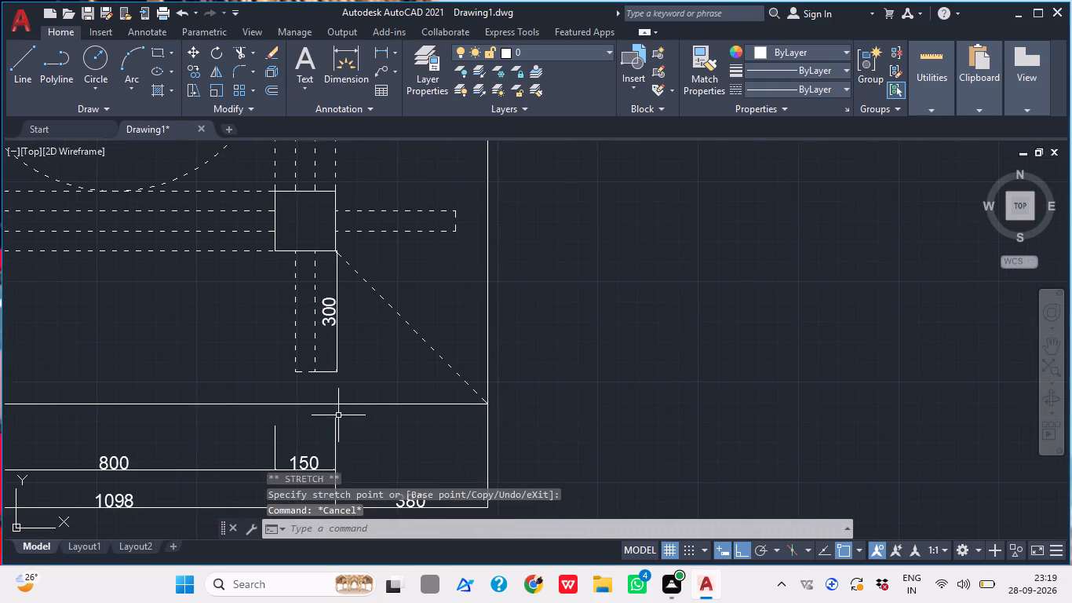
pyautogui.scroll(-2, 340, 409)
pyautogui.moveTo(329, 461); pyautogui.dragTo(289, 459, button='middle')
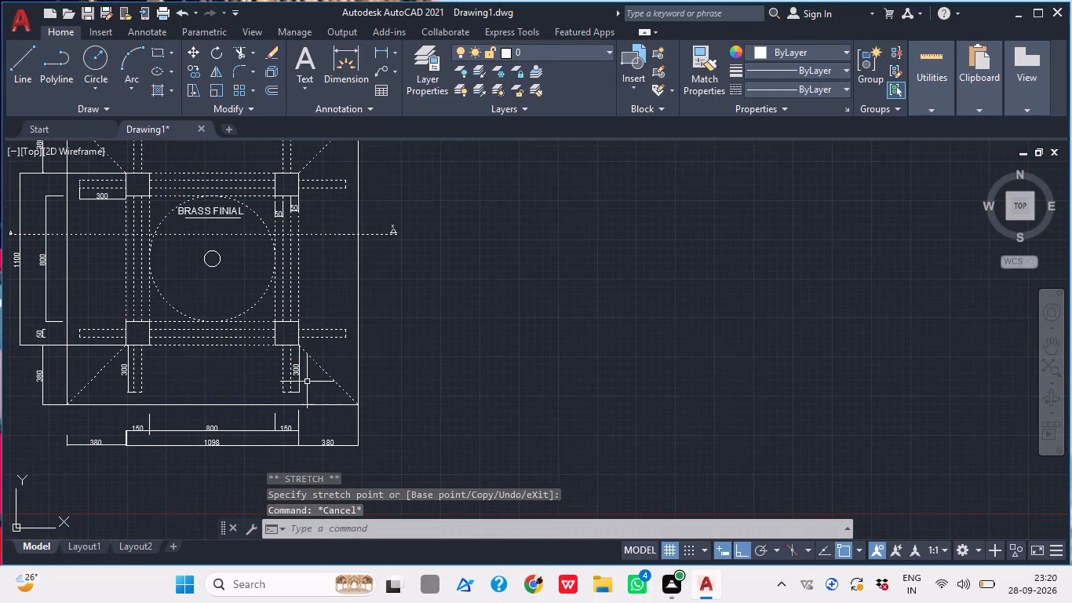
pyautogui.moveTo(363, 358); pyautogui.dragTo(363, 395, button='middle')
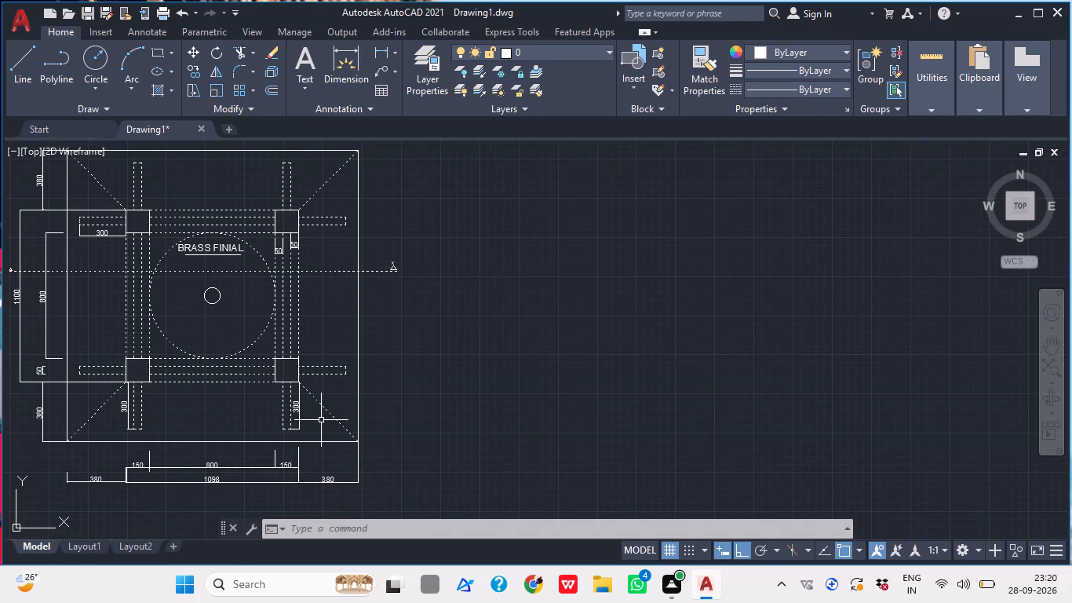
pyautogui.scroll(1, 235, 532)
pyautogui.middleClick(268, 416)
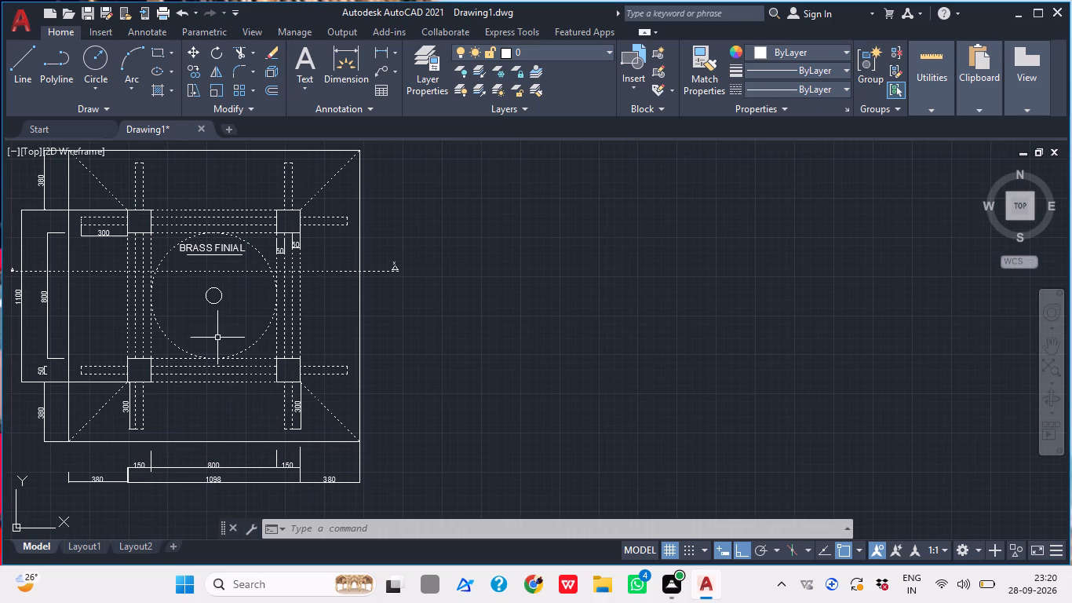
pyautogui.moveTo(217, 338); pyautogui.dragTo(5, 602, button='middle')
pyautogui.scroll(-4, 63, 551)
pyautogui.middleClick(184, 505)
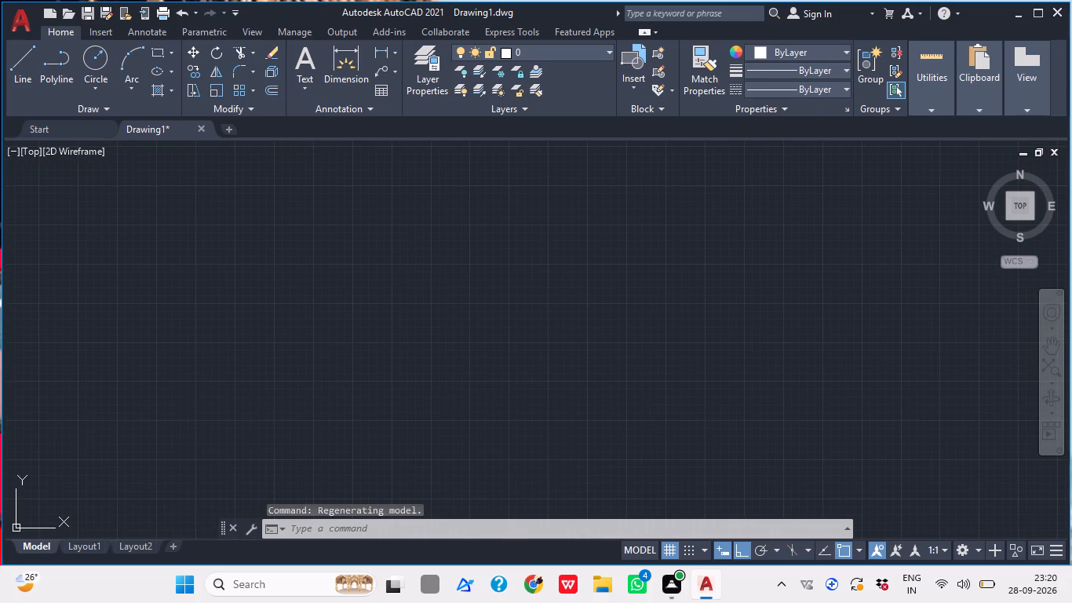
pyautogui.middleClick(184, 505)
# Copy the BRASS FINIAL label twice into the empty area right of the plan, one copy beneath the other, with Ortho off.
pyautogui.moveTo(440, 378); pyautogui.dragTo(290, 365, button='middle')
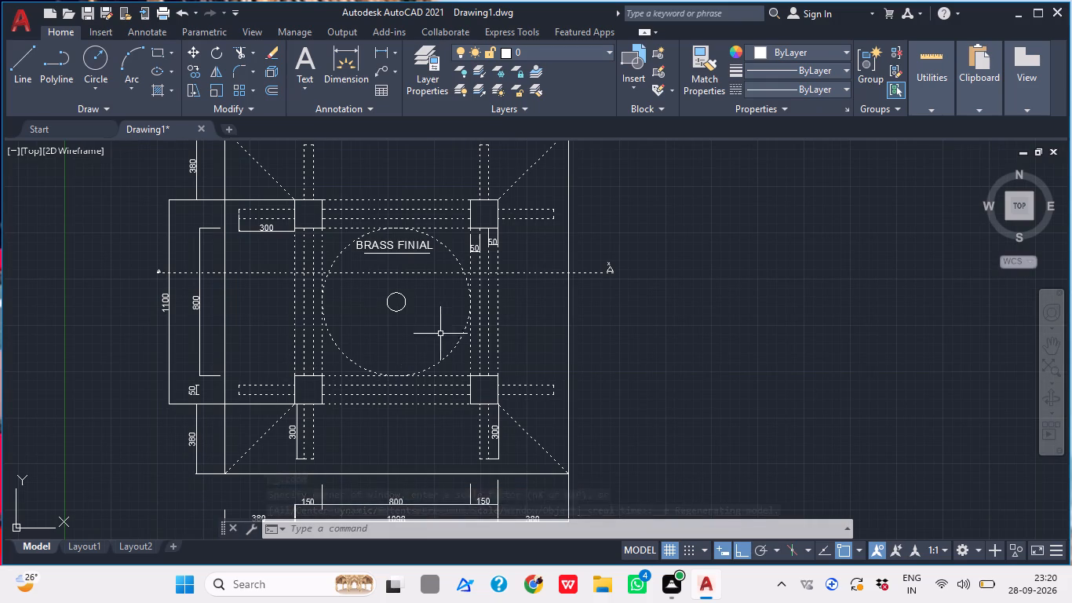
pyautogui.click(379, 246)
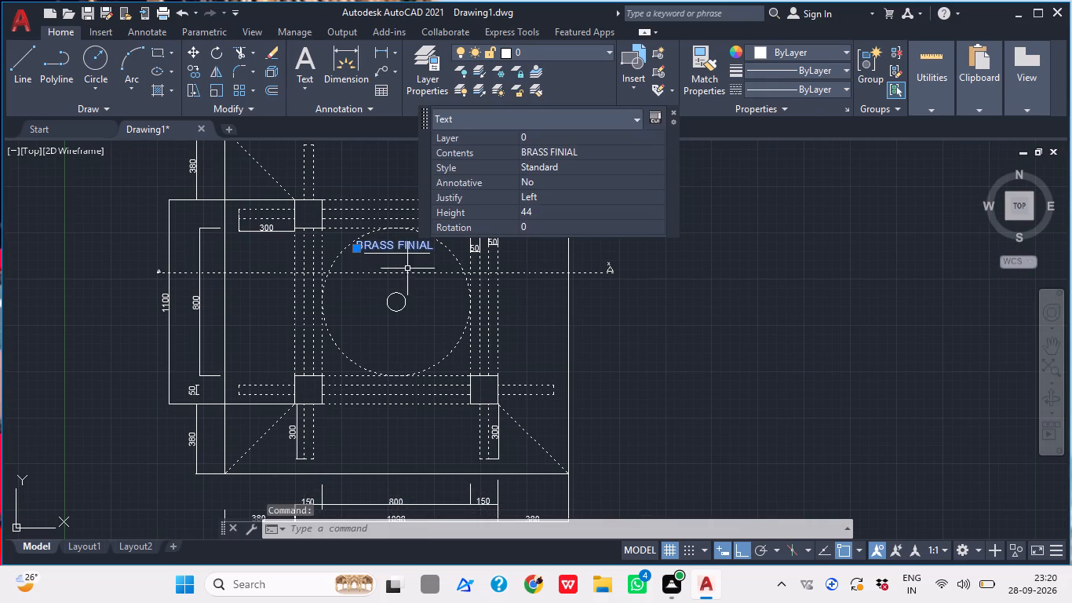
pyautogui.press('c')
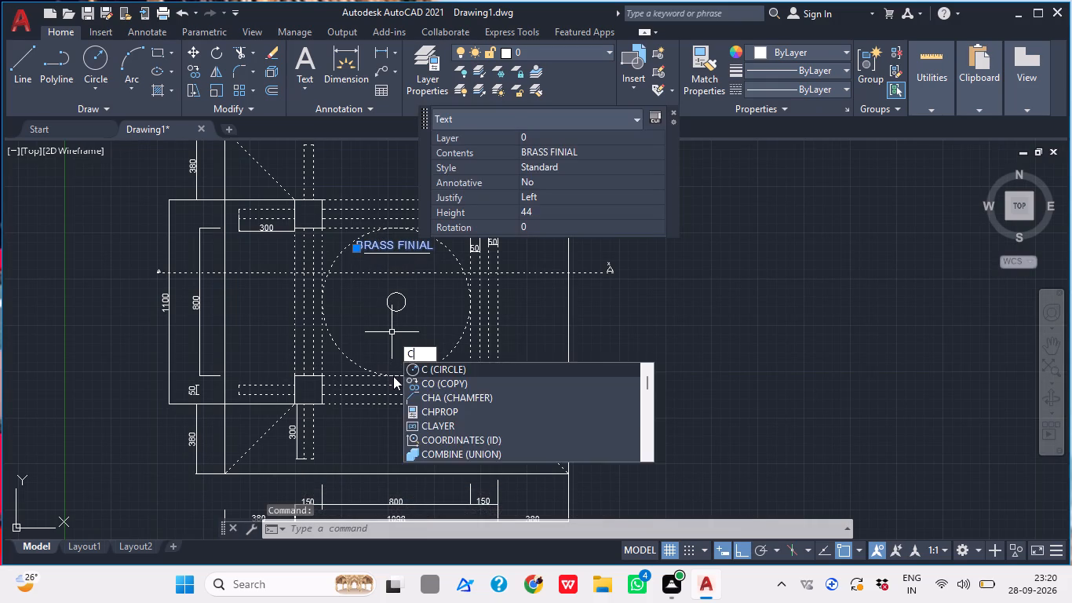
pyautogui.press('o')
pyautogui.press('space')
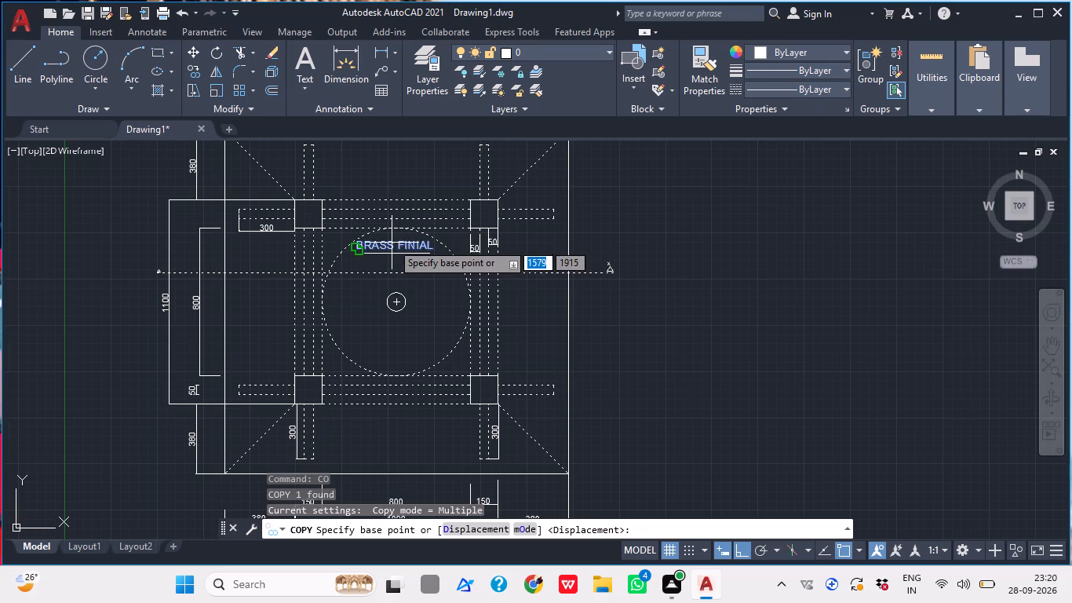
pyautogui.click(392, 243)
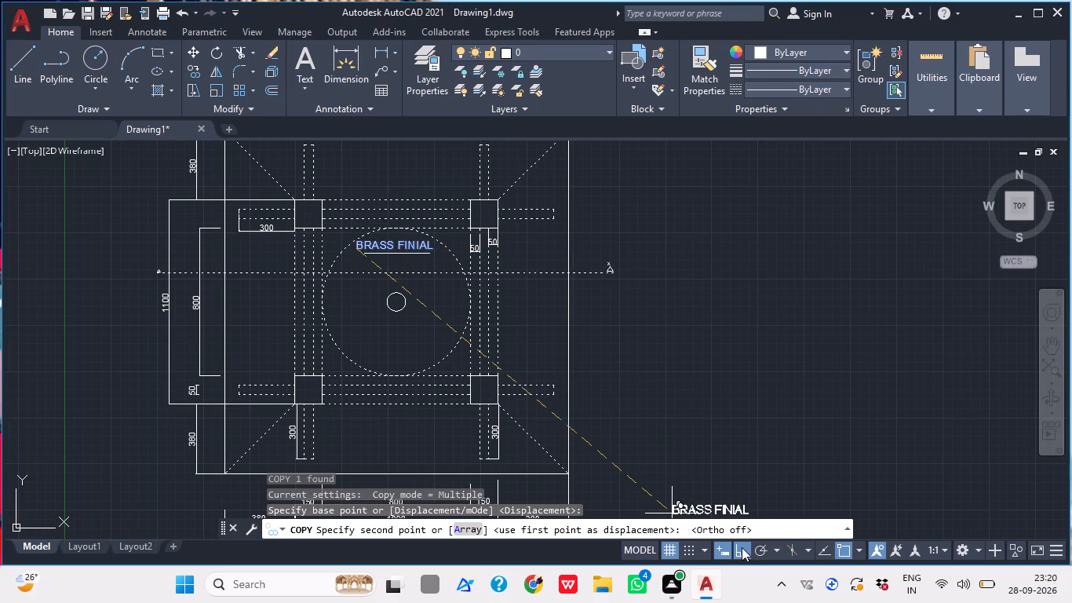
pyautogui.click(742, 547)
pyautogui.moveTo(670, 448); pyautogui.dragTo(508, 453, button='middle')
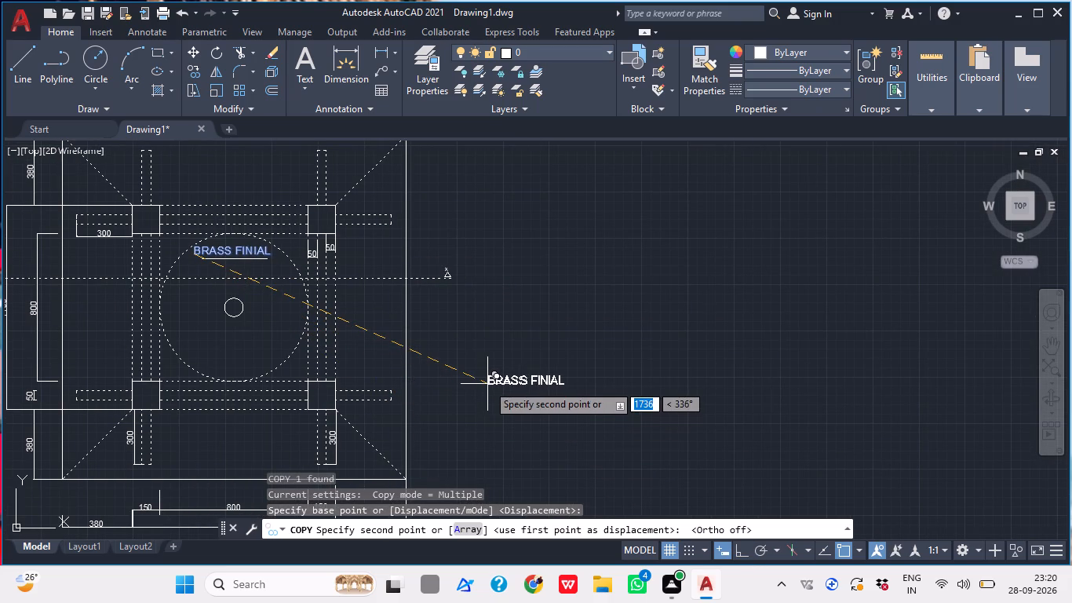
pyautogui.click(487, 384)
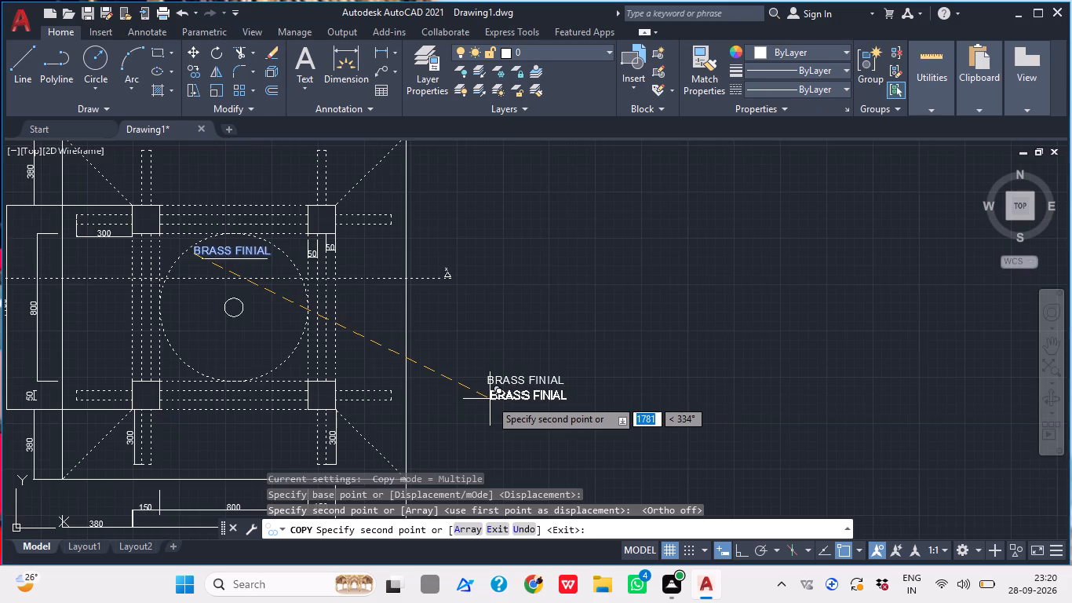
pyautogui.scroll(2, 490, 399)
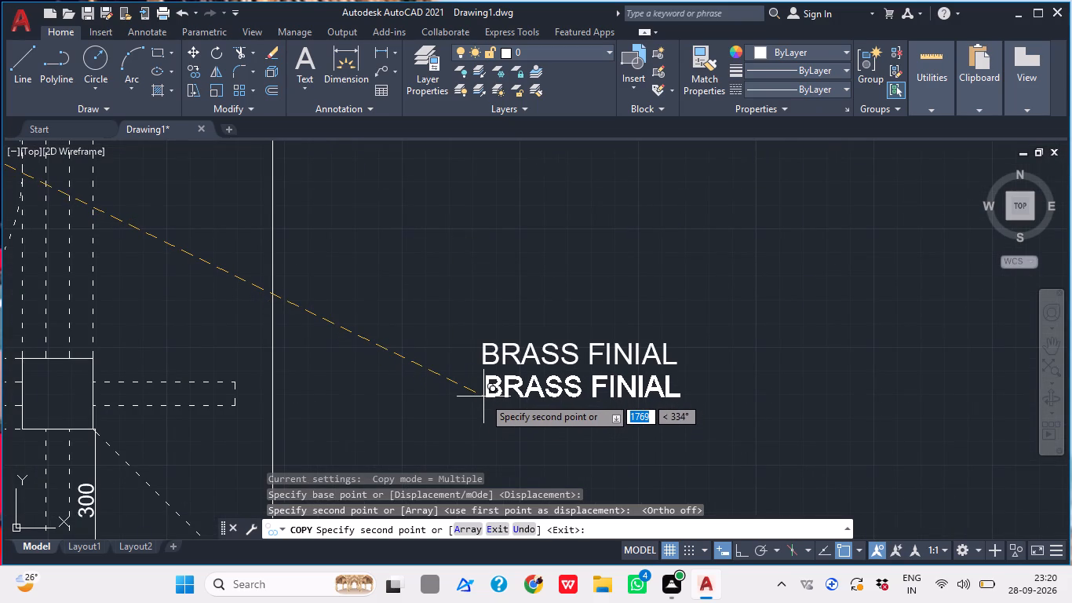
pyautogui.click(483, 397)
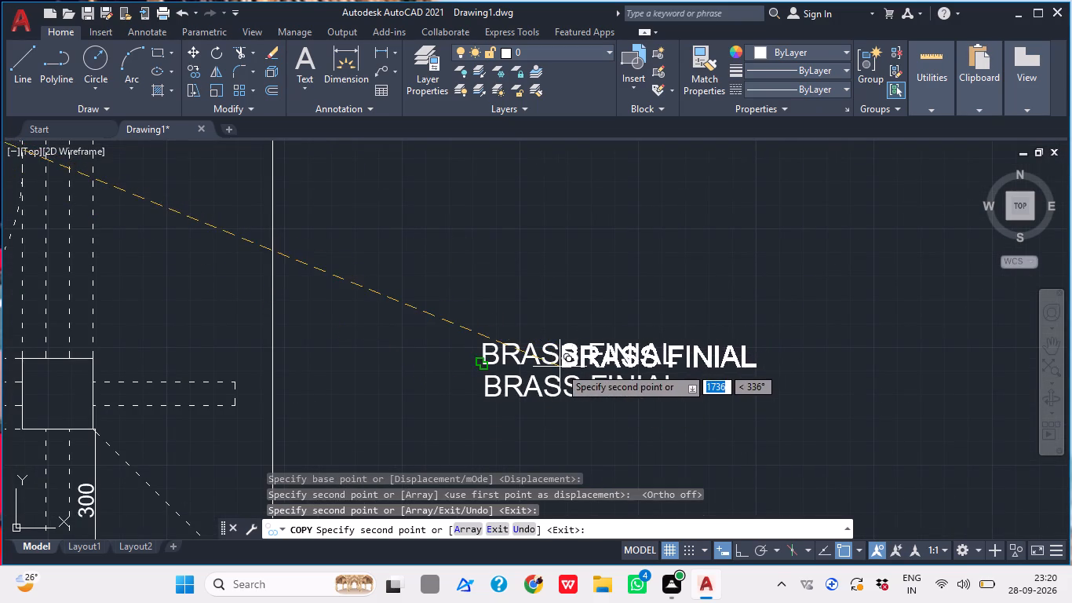
pyautogui.press('Escape')
# Change the upper copied label to read "50 TH".
pyautogui.doubleClick(538, 356)
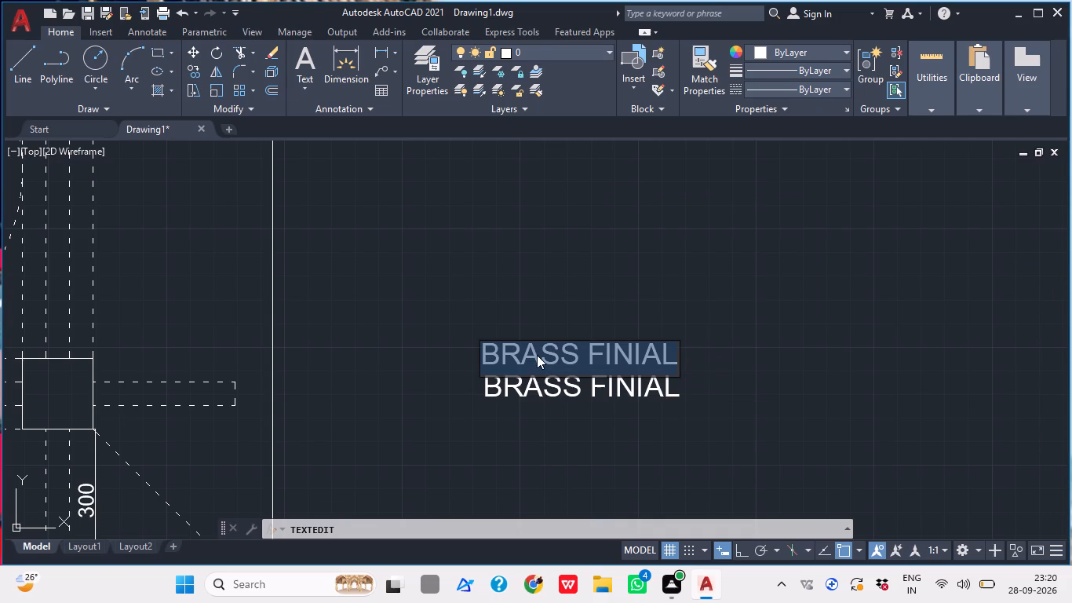
pyautogui.write('50')
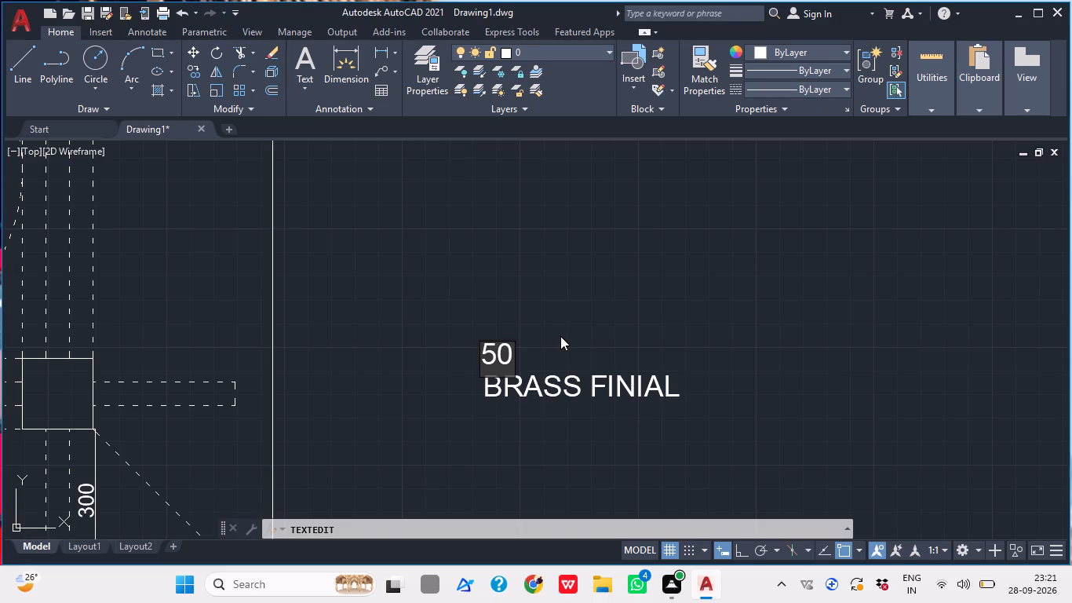
pyautogui.press('space')
pyautogui.write('TH')
pyautogui.press('space')
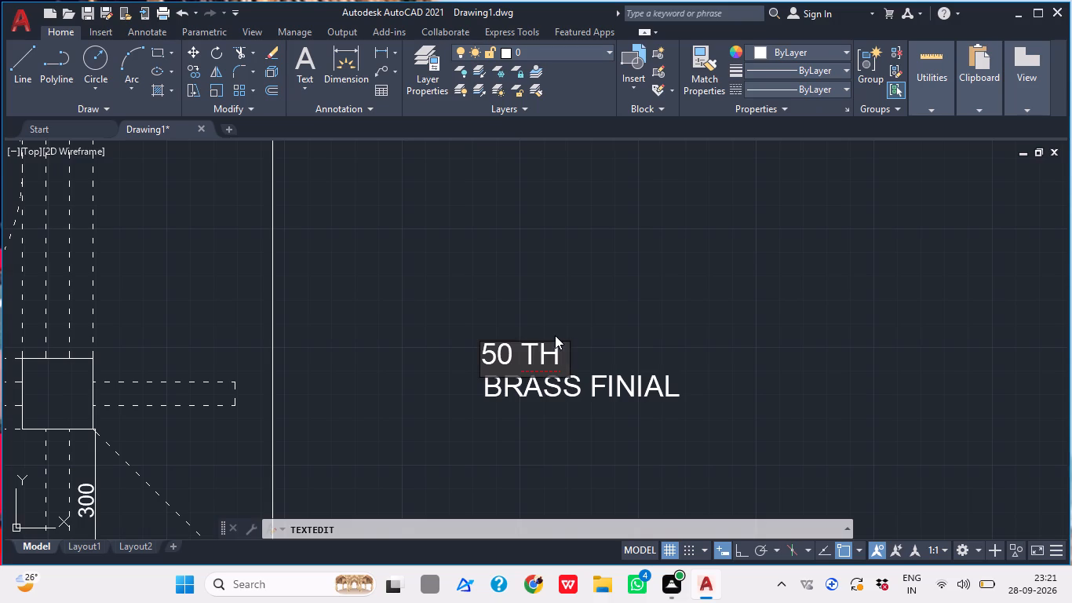
pyautogui.click(595, 381)
# Change the lower copied BRASS FINIAL label to read "STONE BRACKET".
pyautogui.click(569, 399)
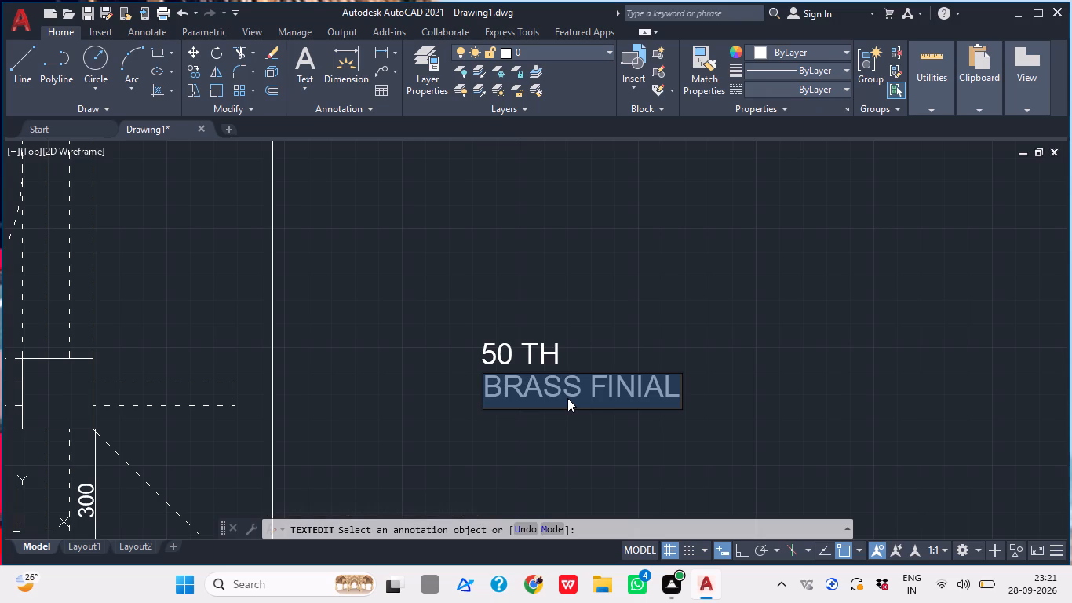
pyautogui.write('ST')
pyautogui.write('ONE')
pyautogui.press('space')
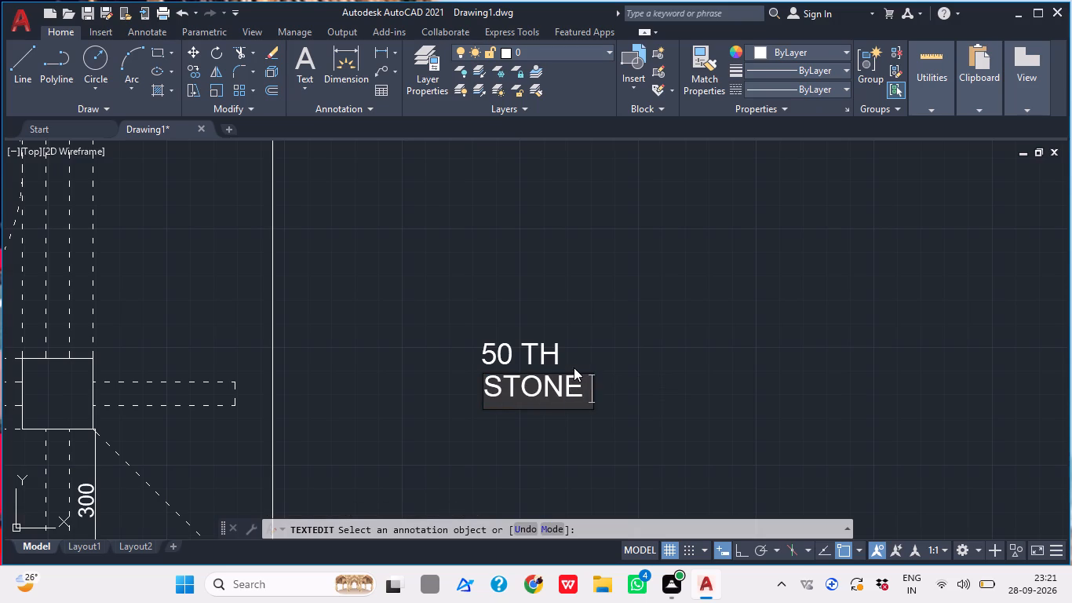
pyautogui.write('BR')
pyautogui.write('ACKET')
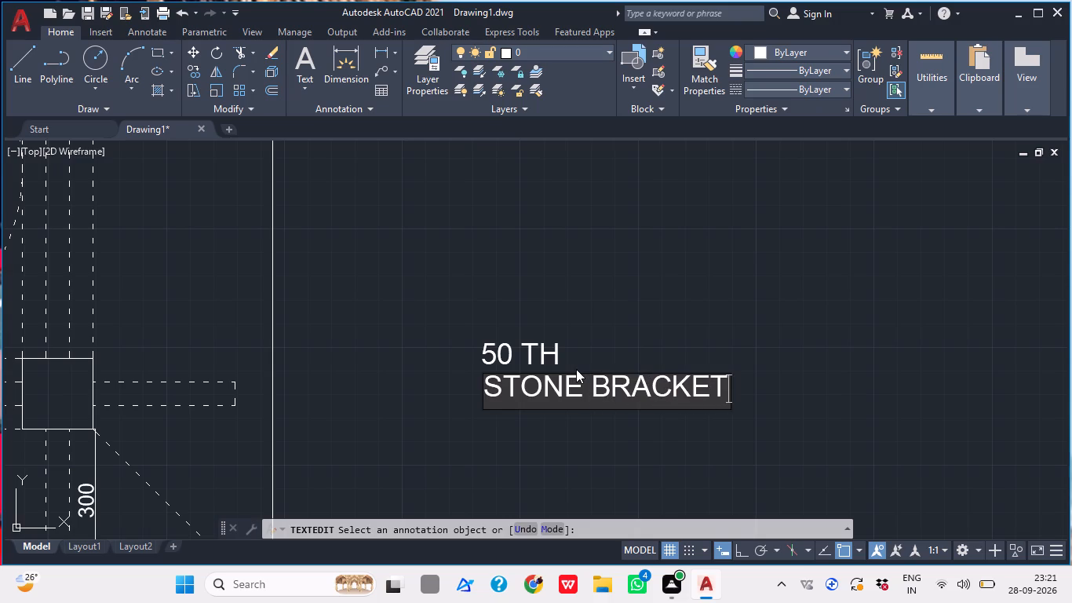
pyautogui.click(640, 443)
pyautogui.press('Escape')
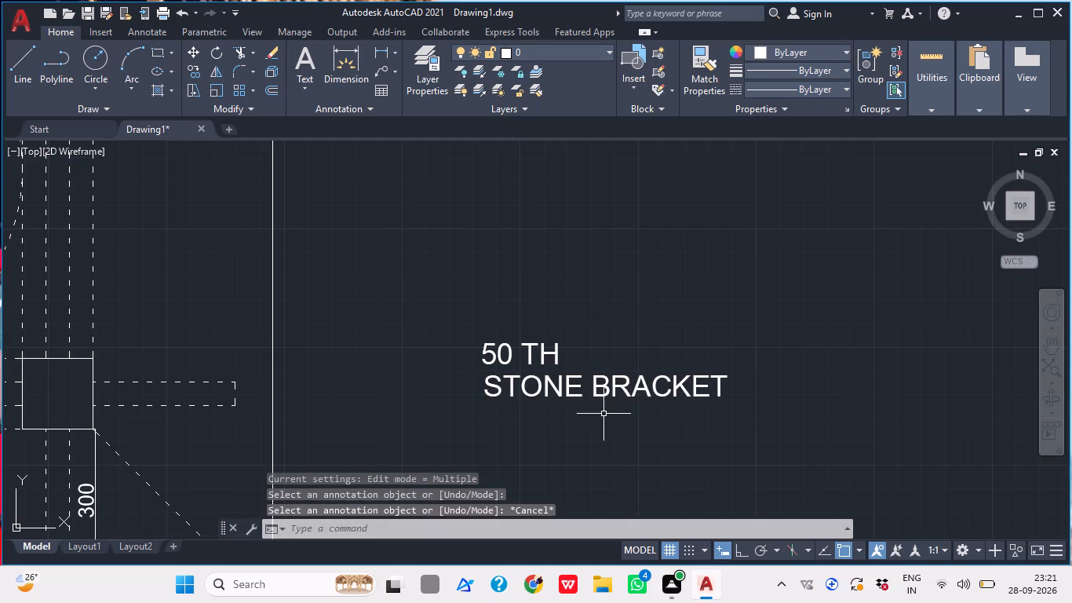
# Copy the 50 TH label straight up four times with Ortho on: one single, two stacked closely beside the upper bracket, and one above the plan.
pyautogui.scroll(-1, 600, 411)
pyautogui.moveTo(600, 411); pyautogui.dragTo(408, 426, button='middle')
pyautogui.middleClick(397, 410)
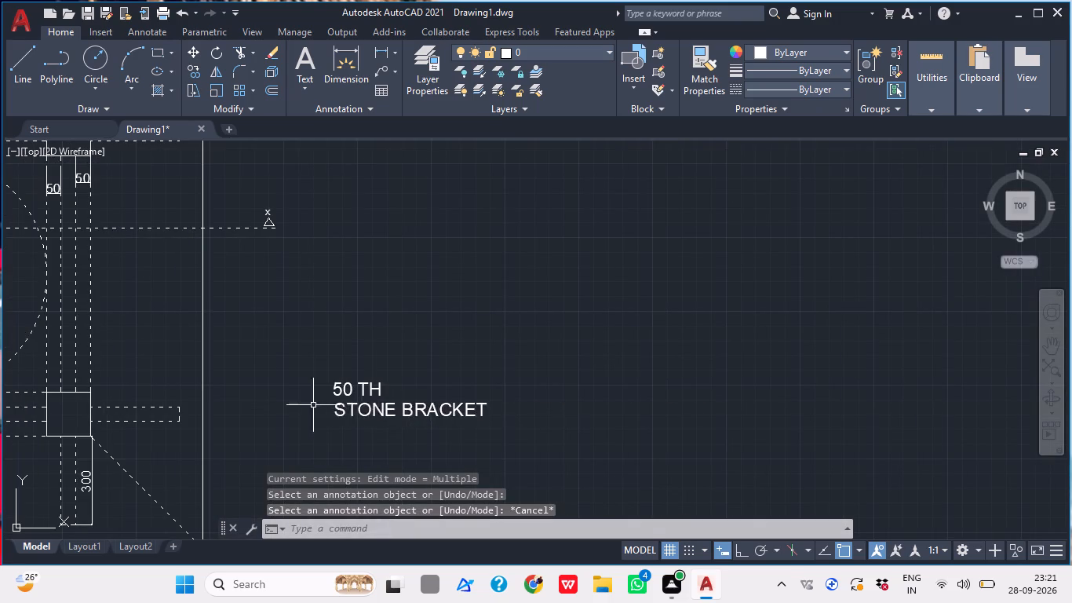
pyautogui.moveTo(313, 405); pyautogui.dragTo(416, 379, button='middle')
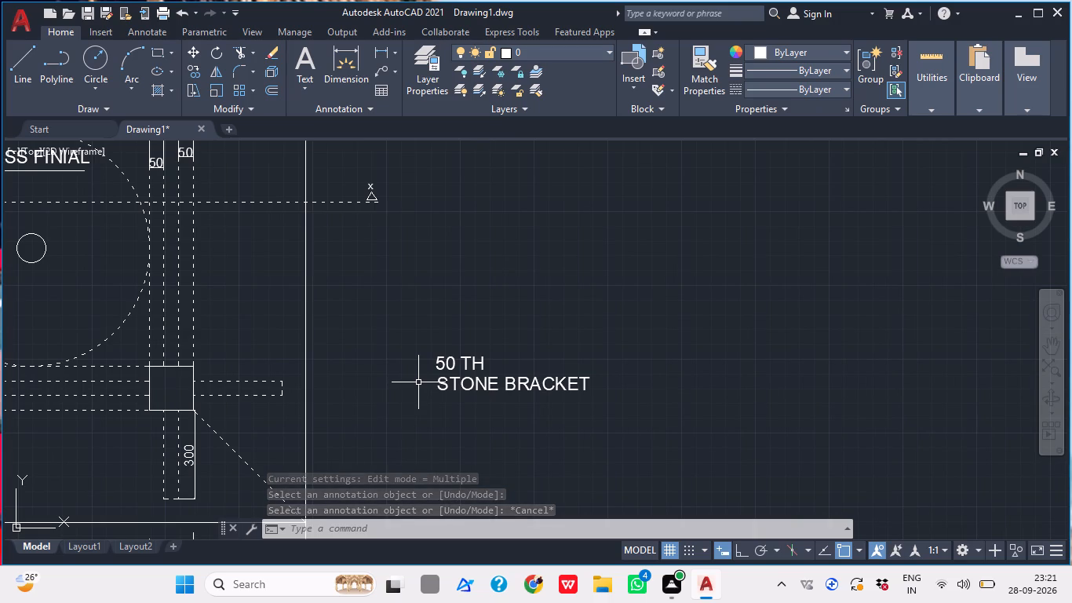
pyautogui.scroll(1, 417, 335)
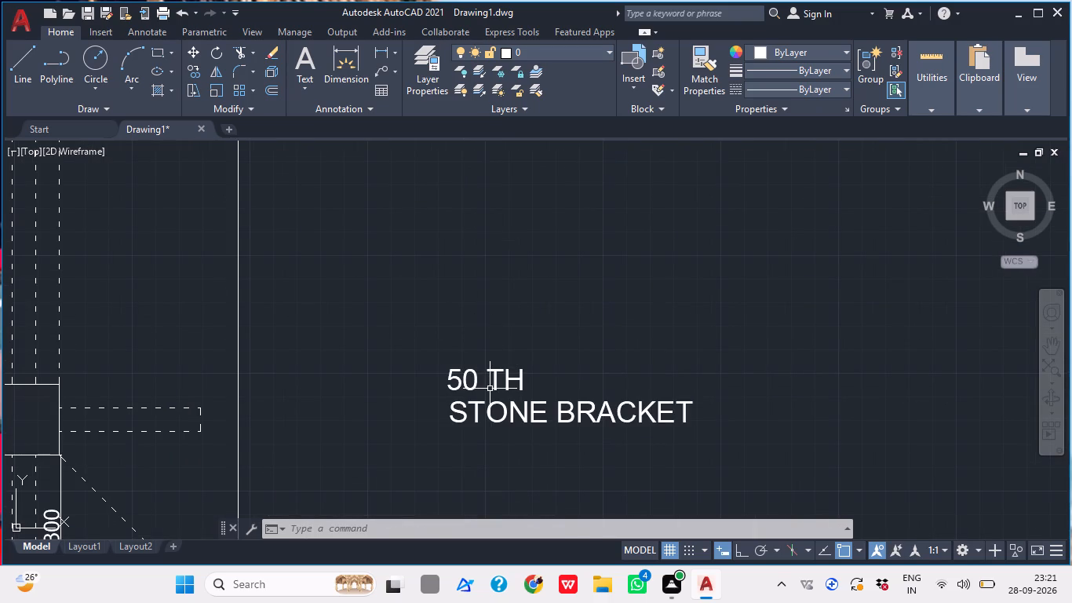
pyautogui.click(490, 387)
pyautogui.click(428, 375)
pyautogui.press('c')
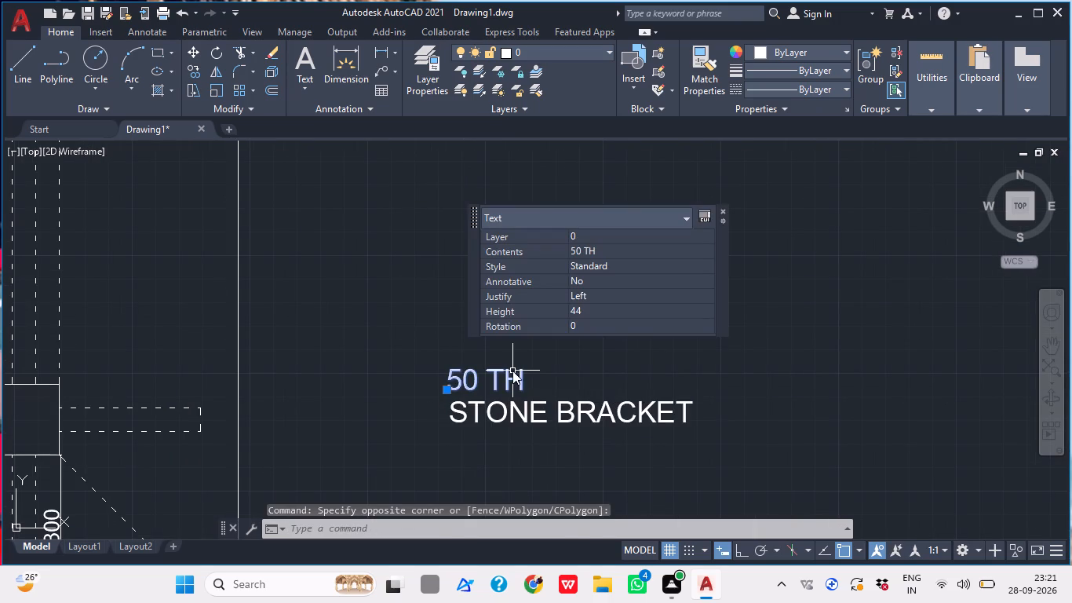
pyautogui.press('o')
pyautogui.press('space')
pyautogui.click(481, 373)
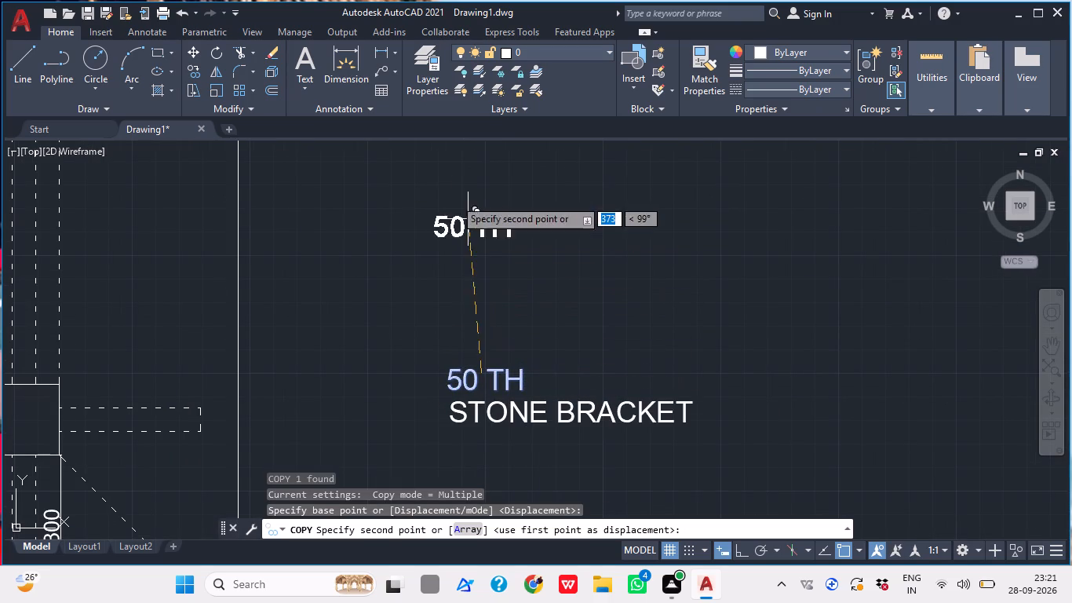
pyautogui.click(741, 550)
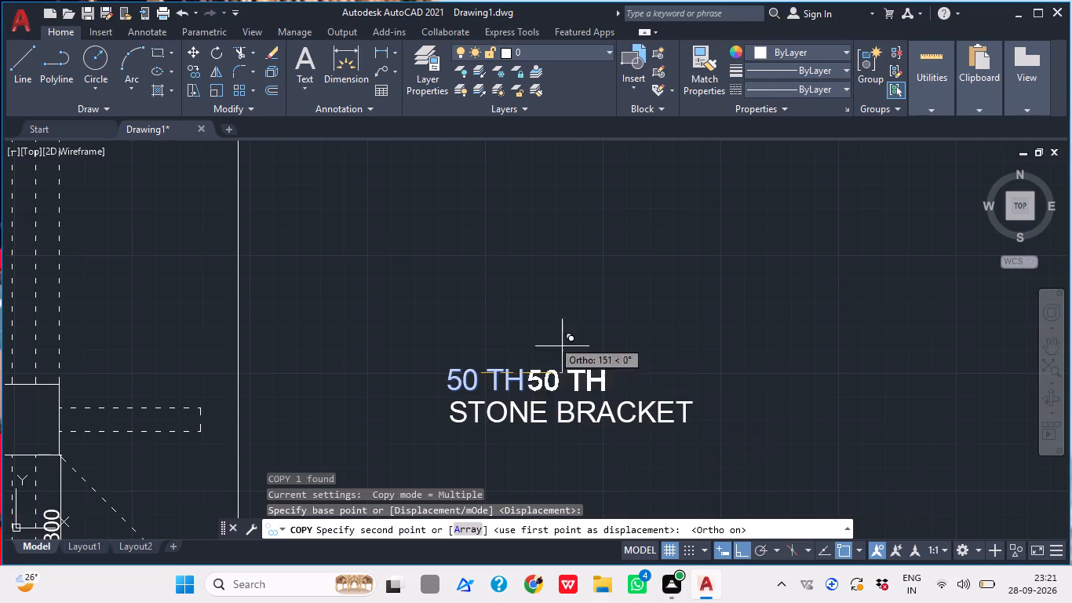
pyautogui.moveTo(482, 225); pyautogui.dragTo(472, 345, button='middle')
pyautogui.scroll(-1, 472, 340)
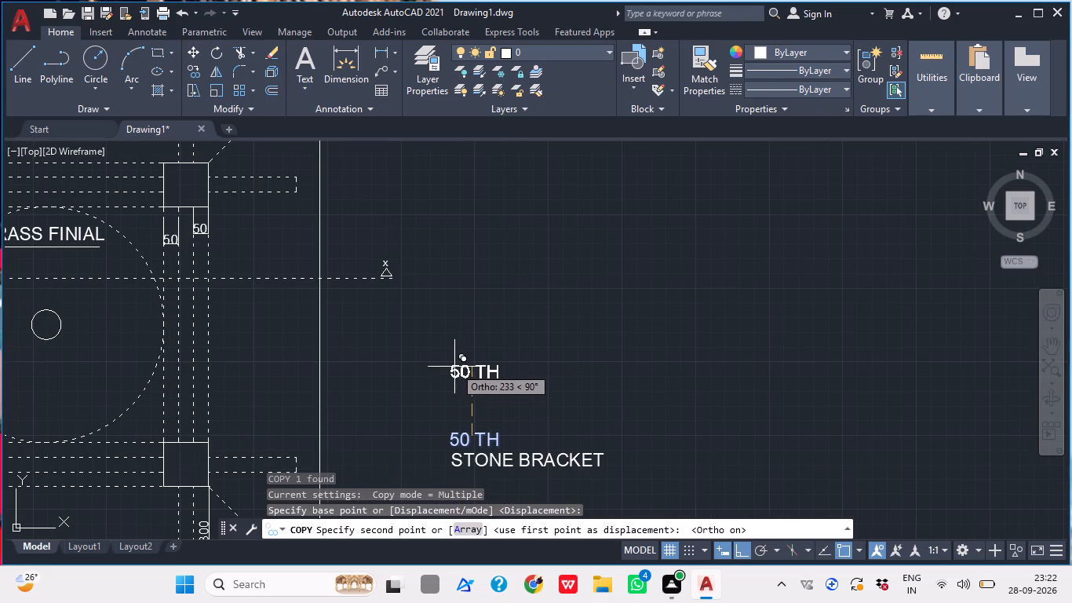
pyautogui.click(451, 345)
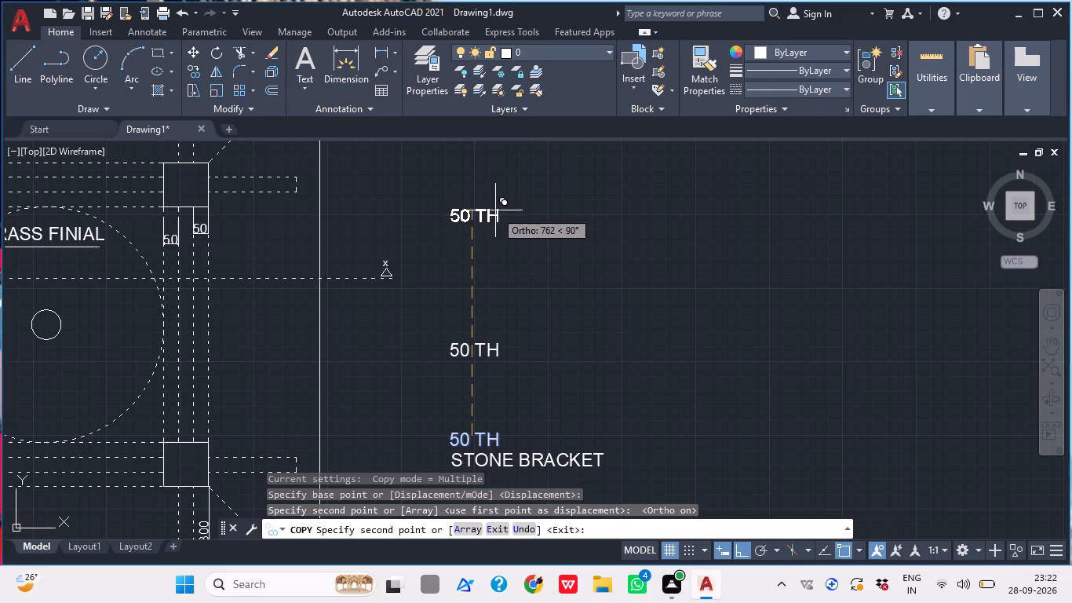
pyautogui.click(493, 204)
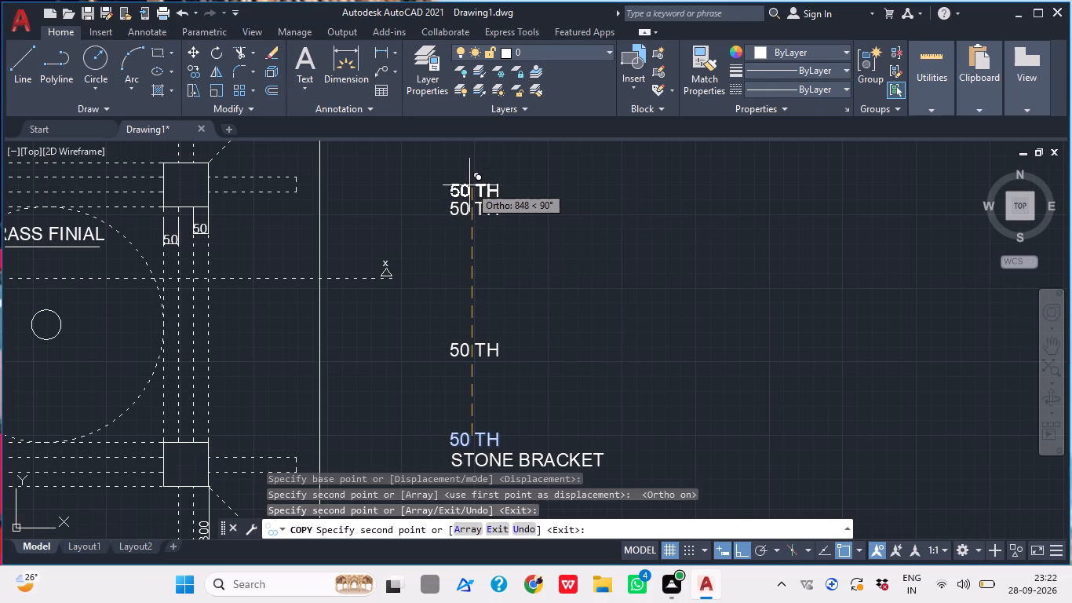
pyautogui.click(469, 185)
pyautogui.moveTo(487, 199); pyautogui.dragTo(471, 301, button='middle')
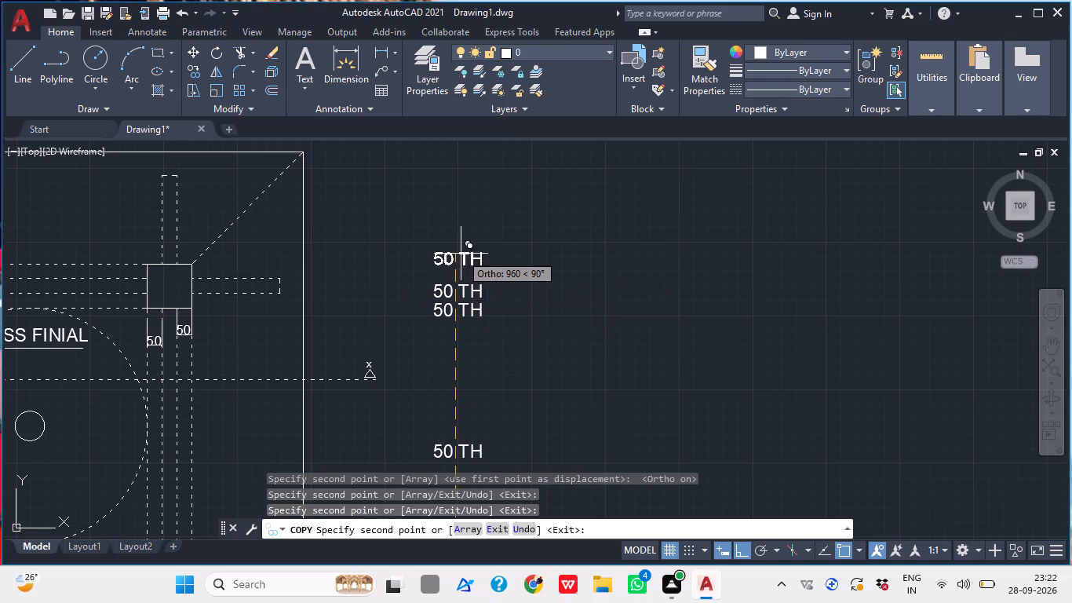
pyautogui.scroll(-1, 483, 194)
pyautogui.moveTo(483, 240); pyautogui.dragTo(463, 448, button='middle')
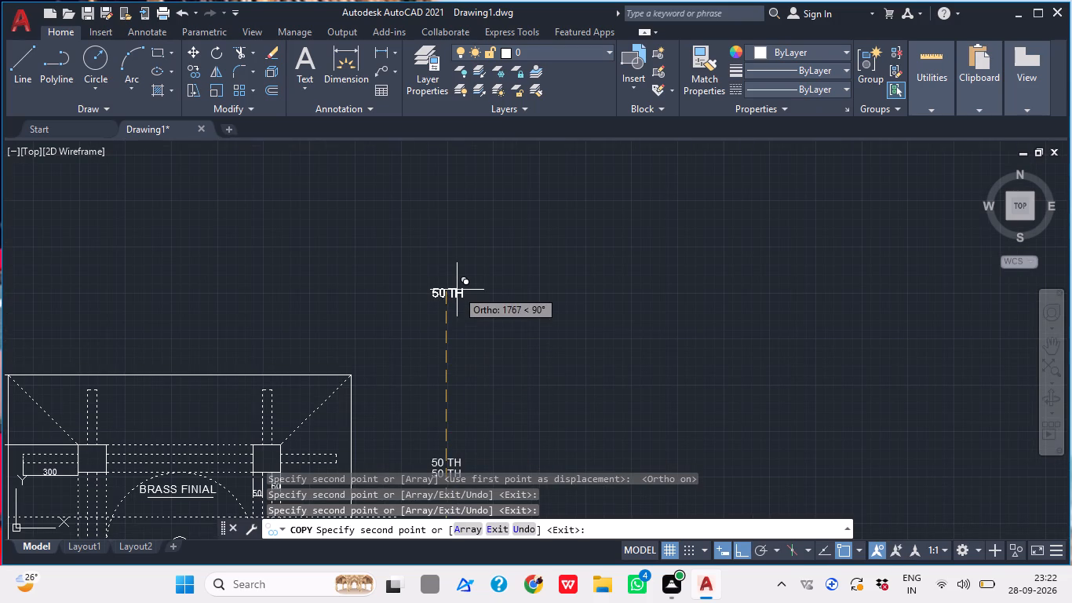
pyautogui.click(448, 317)
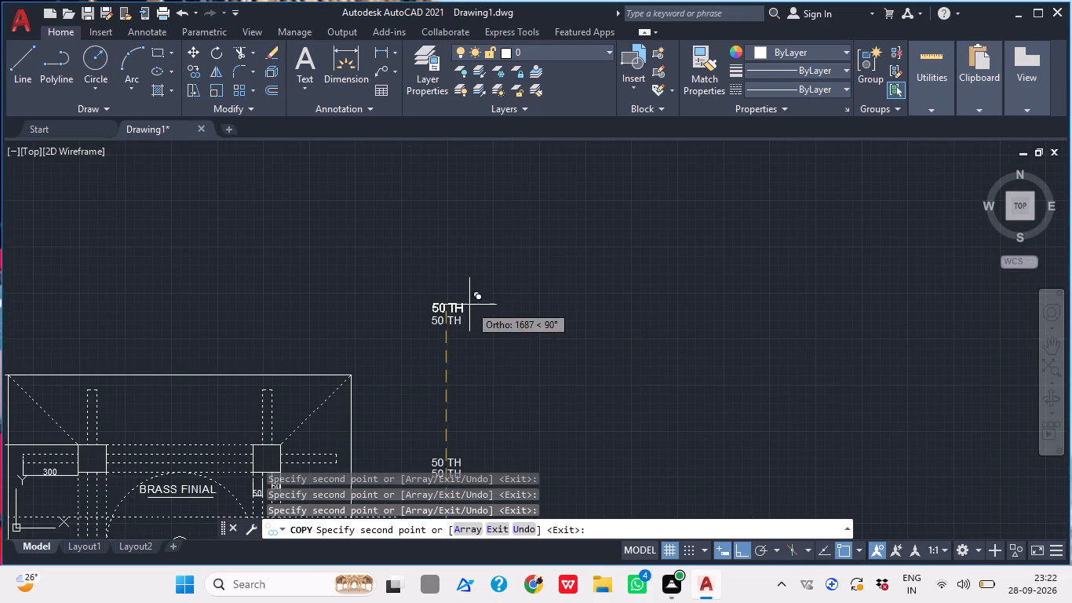
pyautogui.press('Escape')
# Change the 50 TH copy nearest above the stone bracket note to read "DOME".
pyautogui.moveTo(477, 338); pyautogui.dragTo(465, 277, button='middle')
pyautogui.scroll(-1, 472, 422)
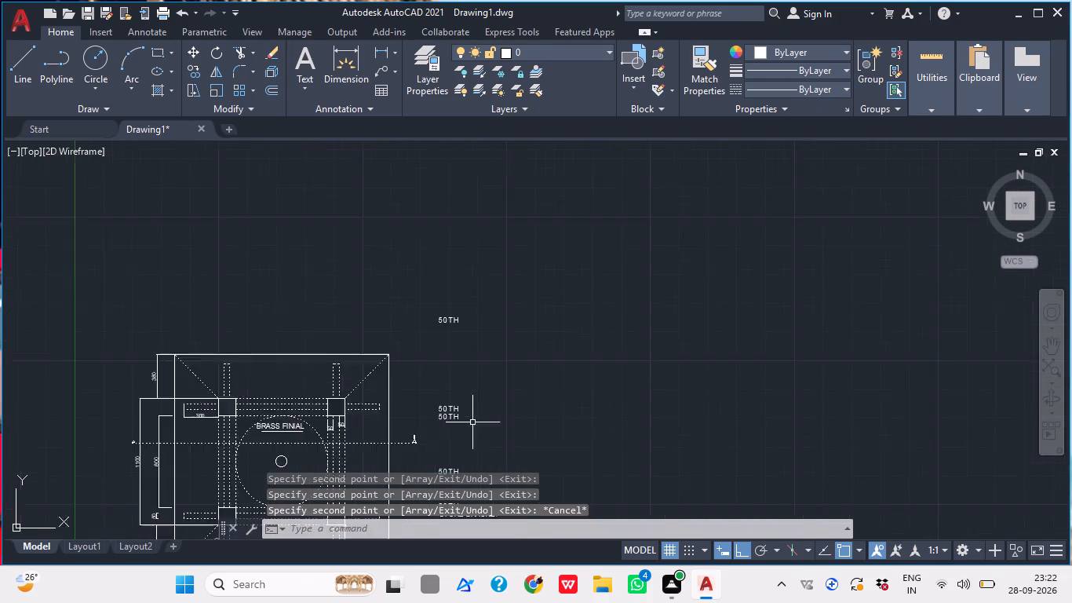
pyautogui.scroll(-2, 472, 422)
pyautogui.moveTo(447, 473); pyautogui.dragTo(431, 440, button='middle')
pyautogui.scroll(1, 444, 440)
pyautogui.moveTo(476, 468); pyautogui.dragTo(458, 426, button='middle')
pyautogui.scroll(2, 461, 424)
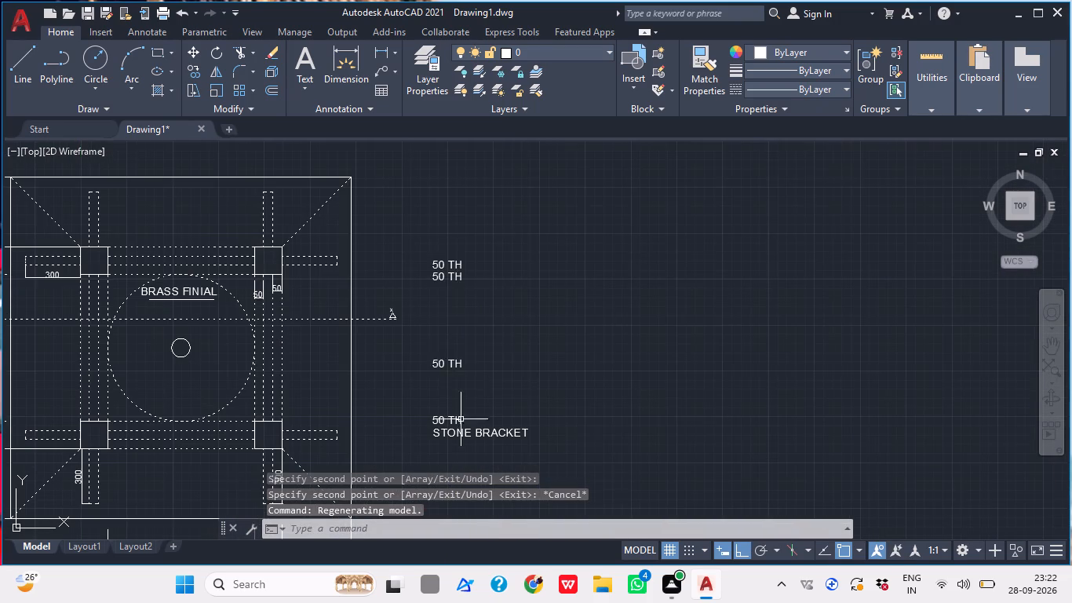
pyautogui.doubleClick(449, 367)
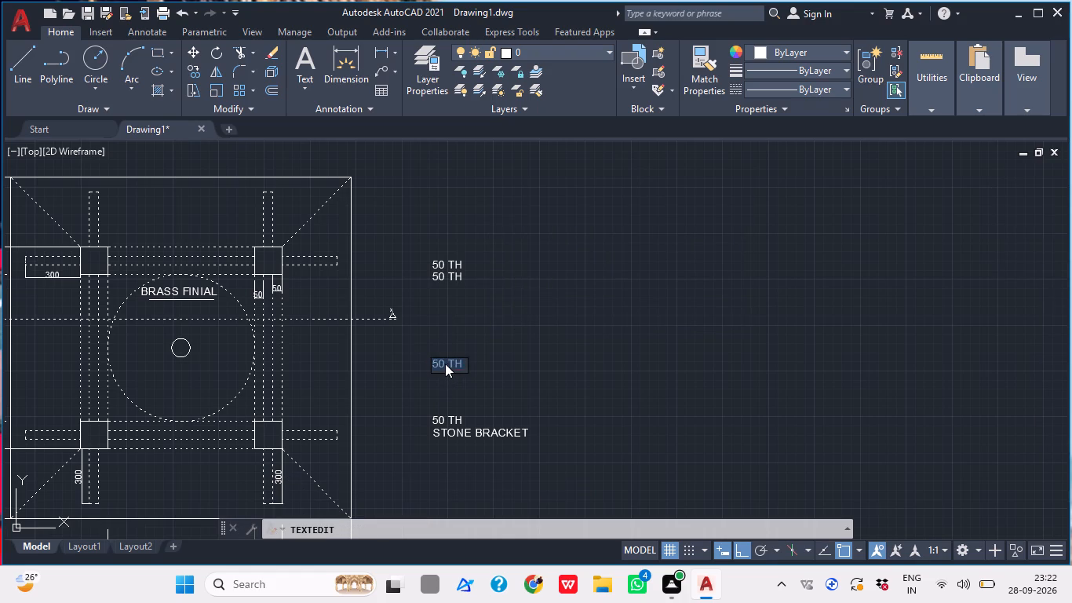
pyautogui.write('DOME')
pyautogui.click(471, 370)
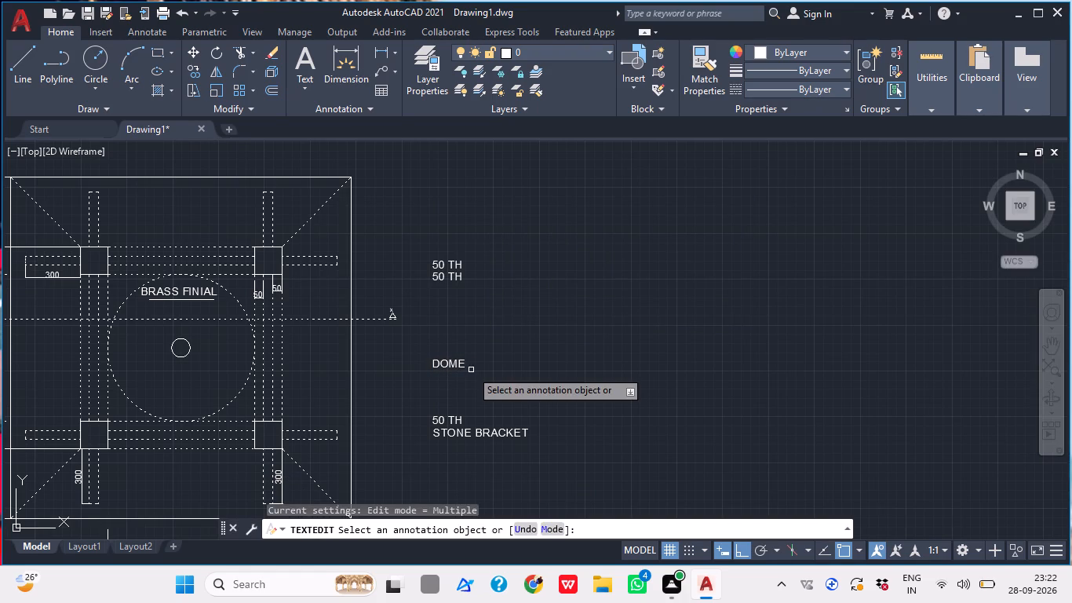
pyautogui.press('Escape')
# Change the lower label of the closely stacked 50 TH pair to read "STONE ARCH".
pyautogui.scroll(1, 463, 249)
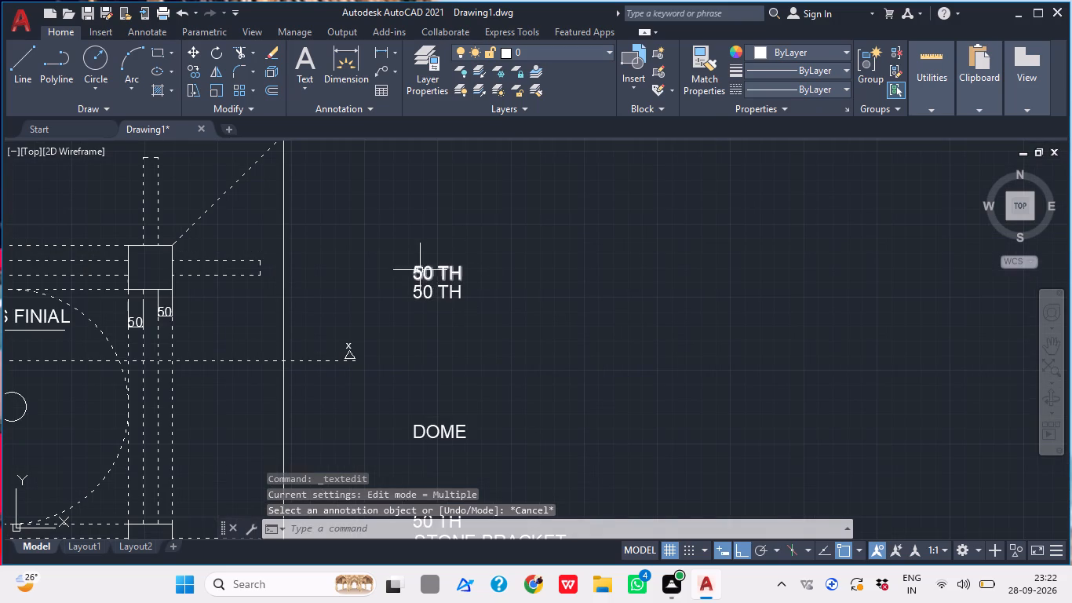
pyautogui.click(418, 268)
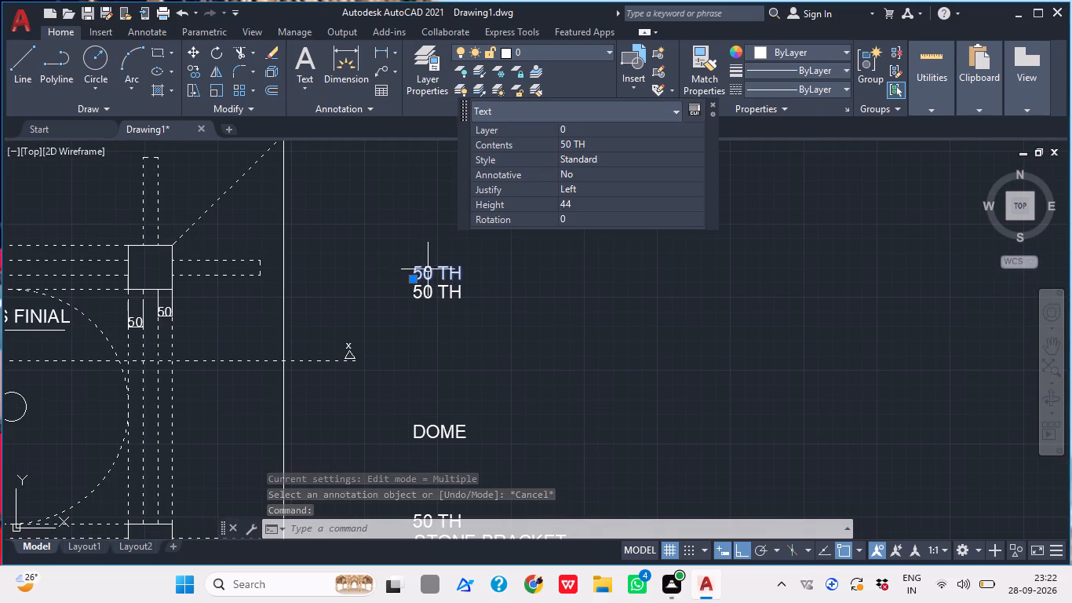
pyautogui.click(428, 290)
pyautogui.click(431, 290)
pyautogui.press('Escape')
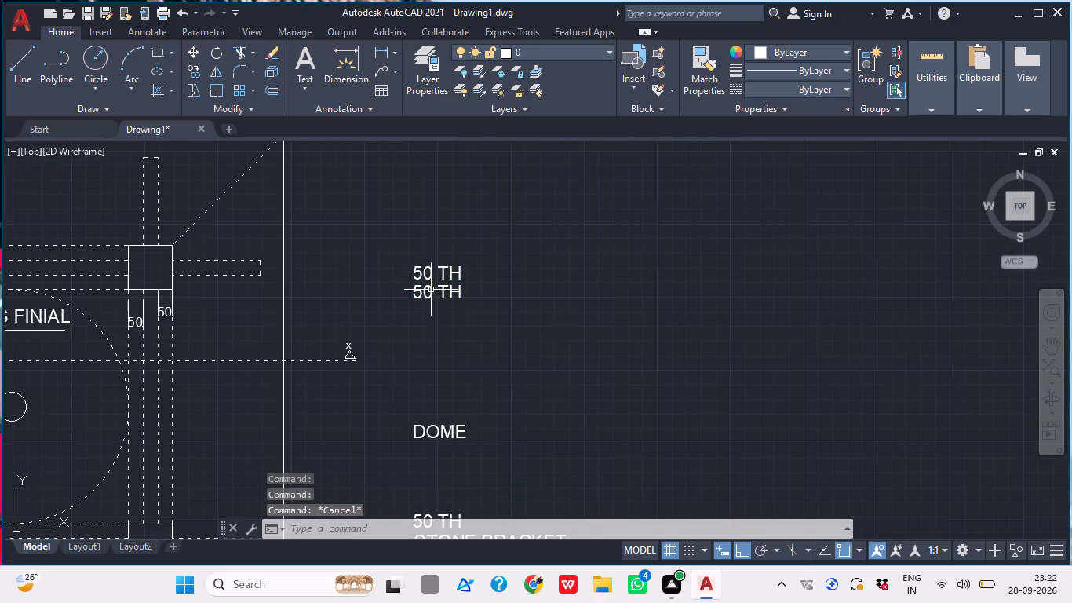
pyautogui.click(429, 294)
pyautogui.click(421, 287)
pyautogui.doubleClick(432, 293)
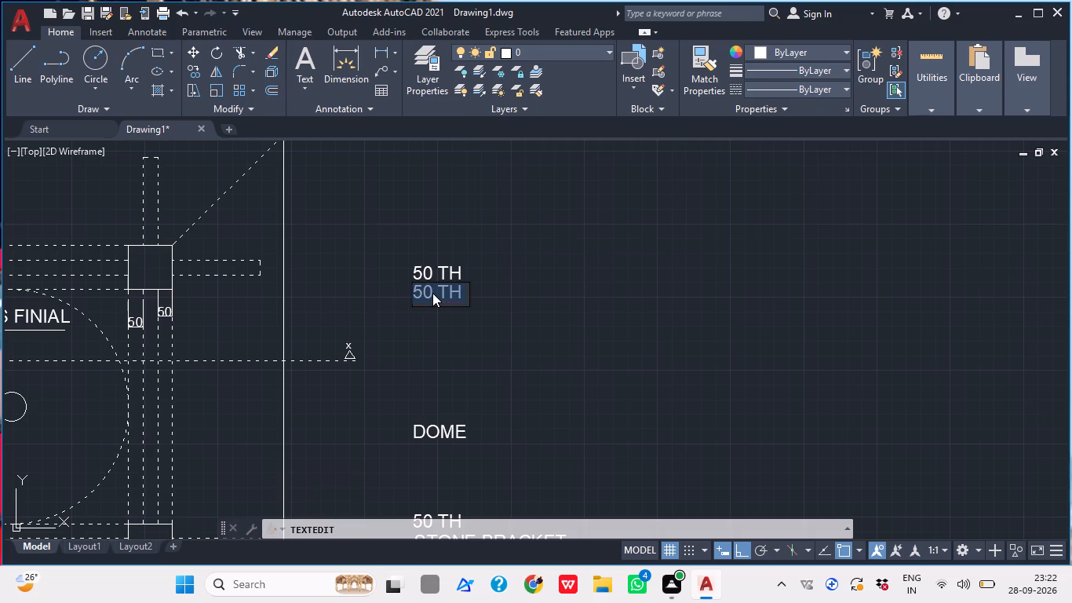
pyautogui.write('STO')
pyautogui.press('w')
pyautogui.press('BackSpace')
pyautogui.press('e')
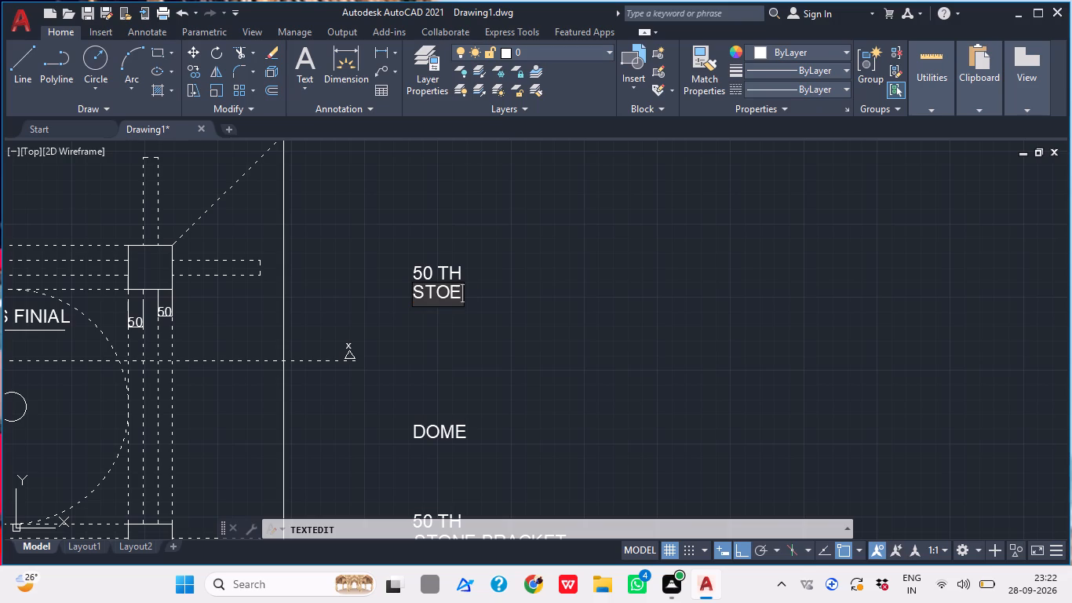
pyautogui.press('space')
pyautogui.press('BackSpace')
pyautogui.press('BackSpace')
pyautogui.write('NE AR')
pyautogui.write('CH')
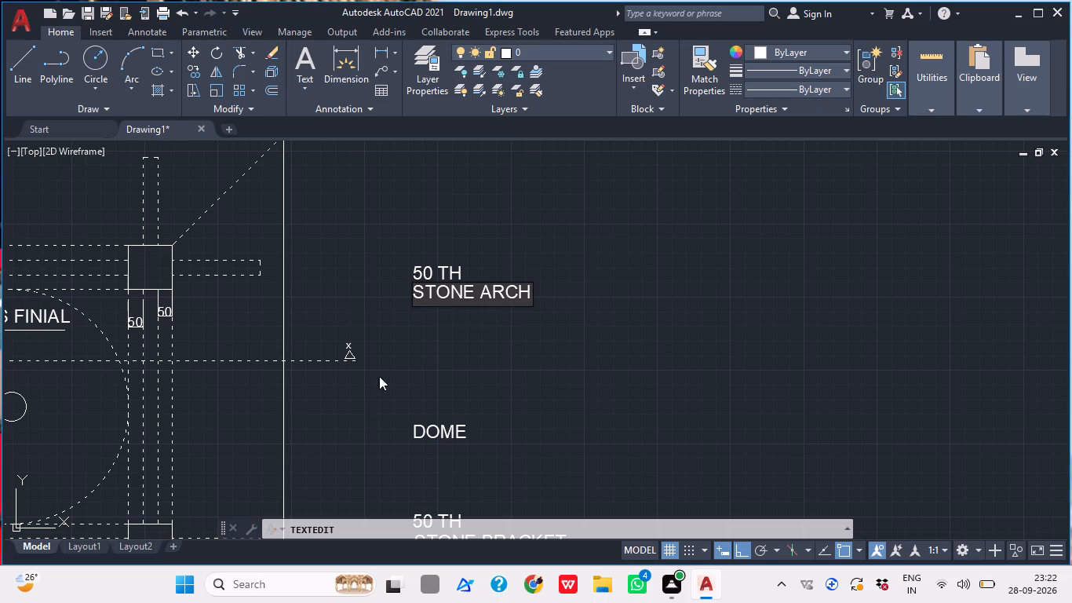
pyautogui.click(598, 343)
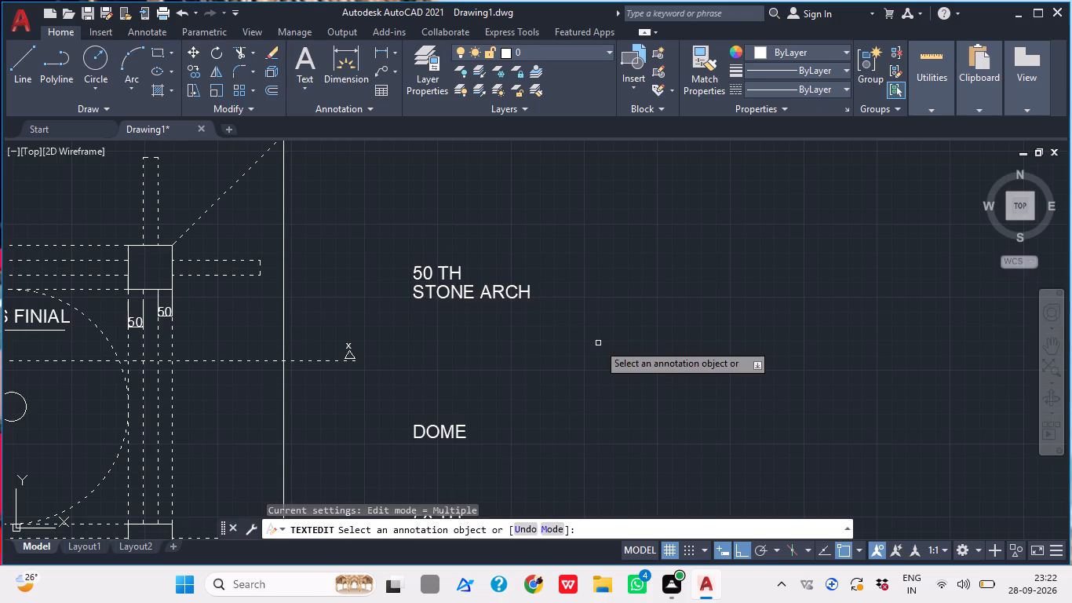
pyautogui.press('Escape')
# Change the topmost 50 TH label above the plan to read "CHAJJA PROJECTION".
pyautogui.scroll(-1, 541, 335)
pyautogui.middleClick(451, 379)
pyautogui.moveTo(465, 307); pyautogui.dragTo(366, 334, button='middle')
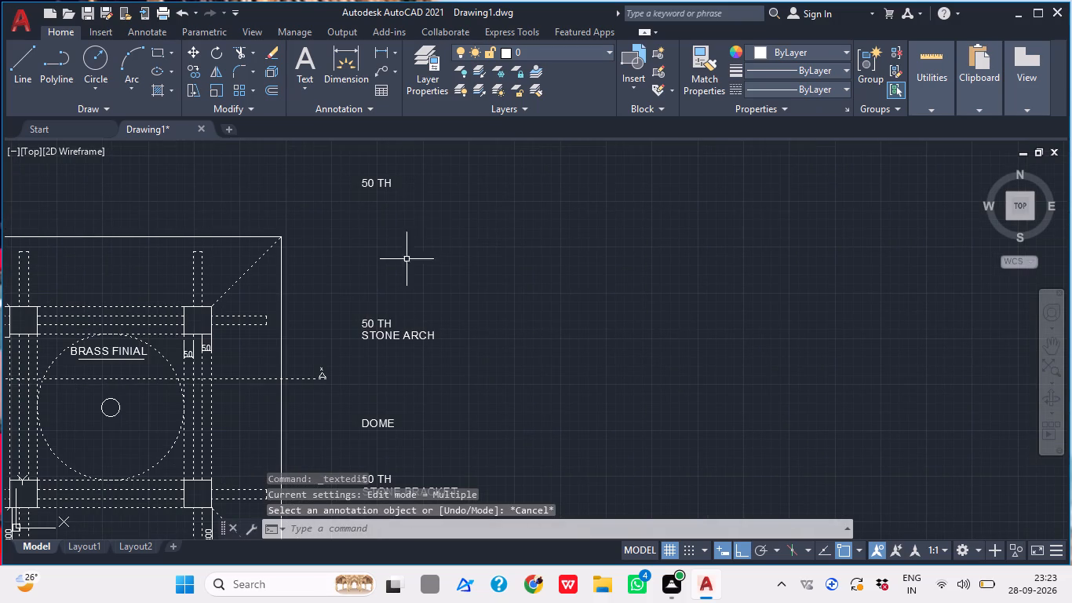
pyautogui.click(384, 180)
pyautogui.doubleClick(374, 185)
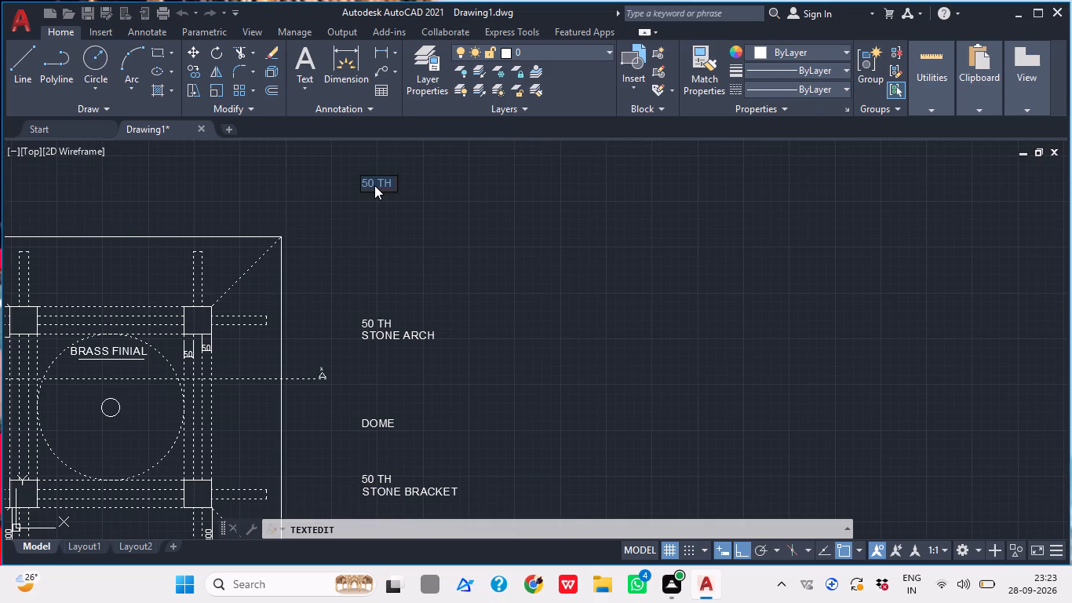
pyautogui.write('CHAJJA')
pyautogui.press('space')
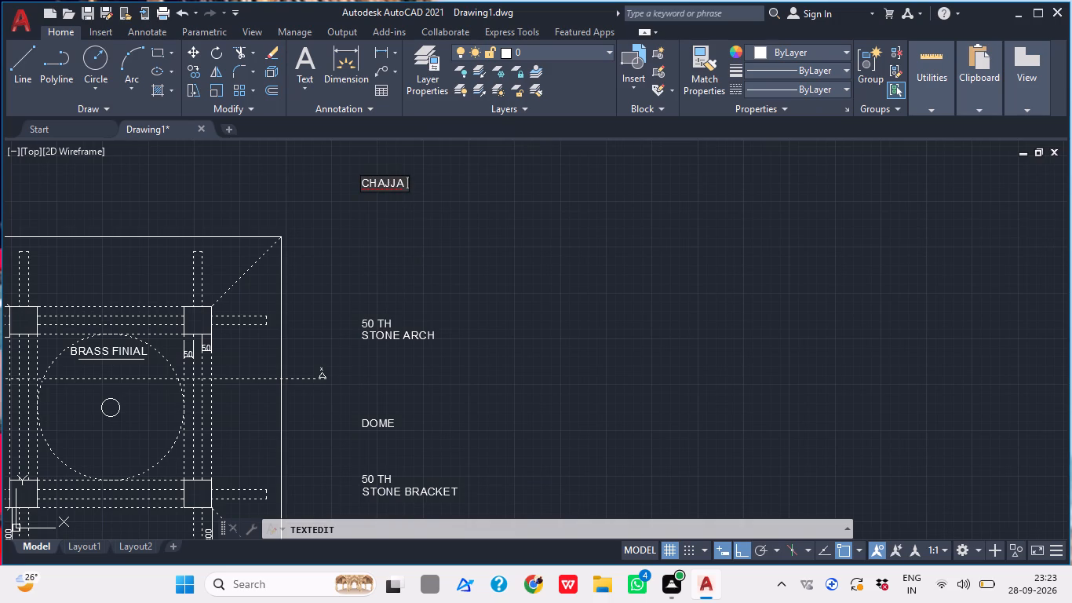
pyautogui.write('PROJ')
pyautogui.write('JECTION')
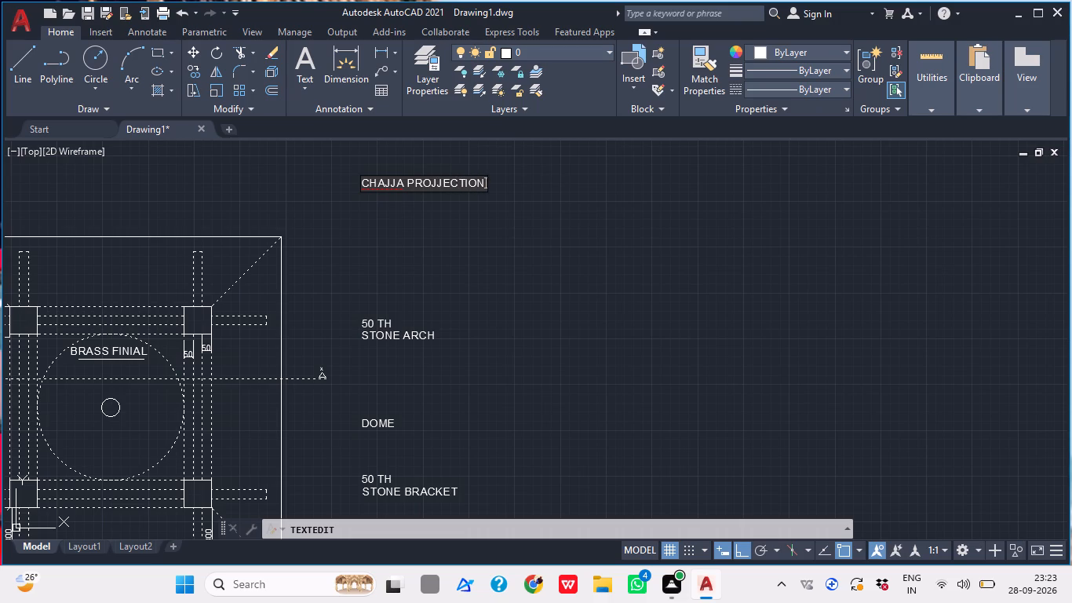
pyautogui.click(437, 181)
pyautogui.press('BackSpace')
pyautogui.click(448, 246)
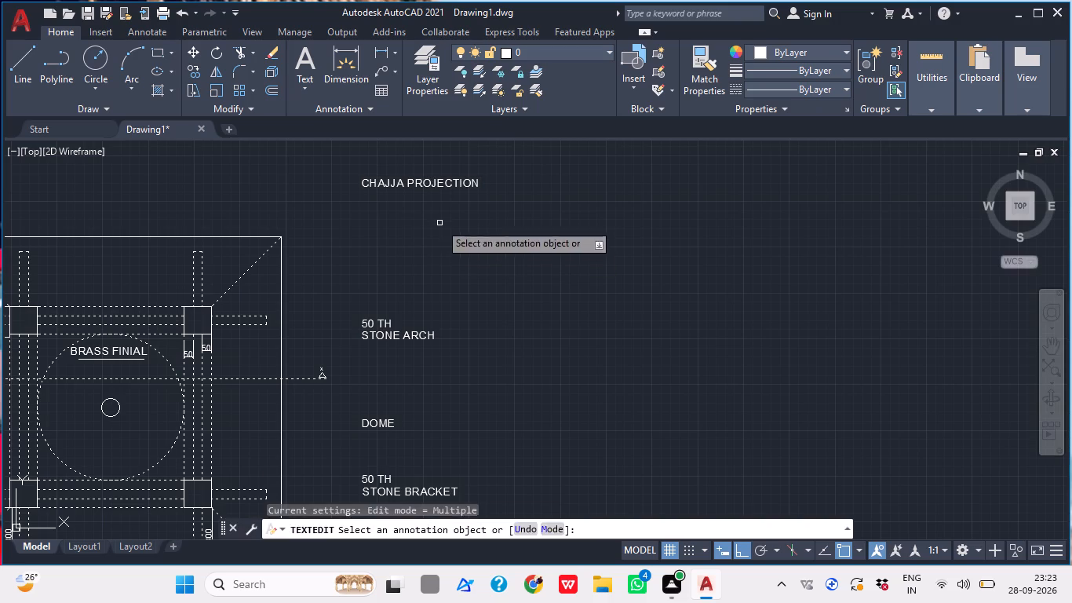
pyautogui.press('Escape')
# Scale the CHAJJA PROJECTION label up slightly from a base point at the text.
pyautogui.moveTo(403, 202); pyautogui.dragTo(400, 222, button='middle')
pyautogui.scroll(-2, 400, 222)
pyautogui.moveTo(431, 239); pyautogui.dragTo(429, 243, button='middle')
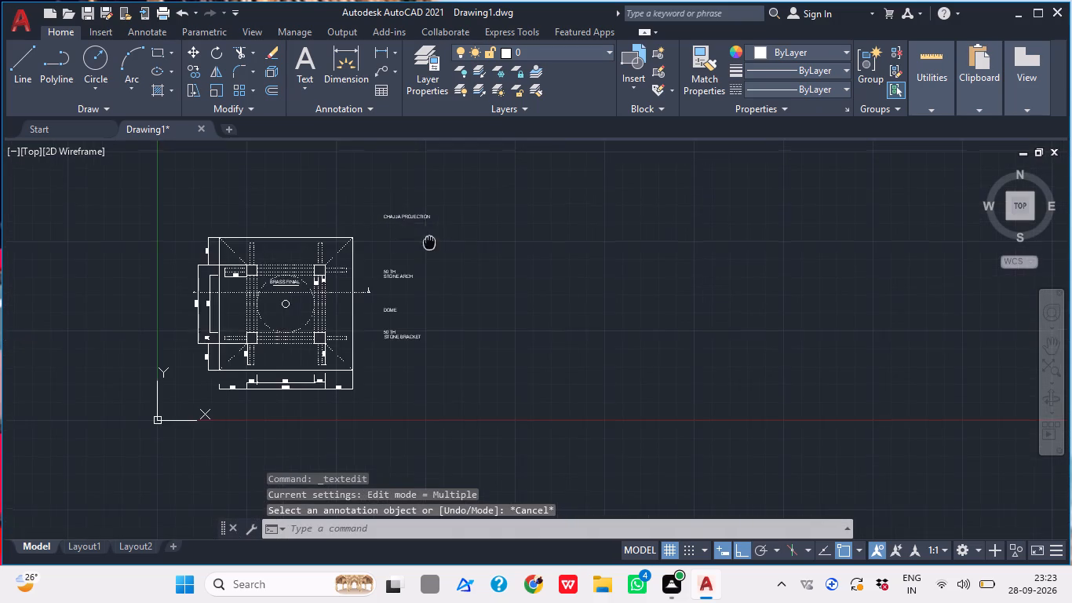
pyautogui.moveTo(429, 243); pyautogui.dragTo(355, 323, button='middle')
pyautogui.scroll(2, 322, 321)
pyautogui.moveTo(326, 296); pyautogui.dragTo(330, 287, button='middle')
pyautogui.scroll(-1, 329, 262)
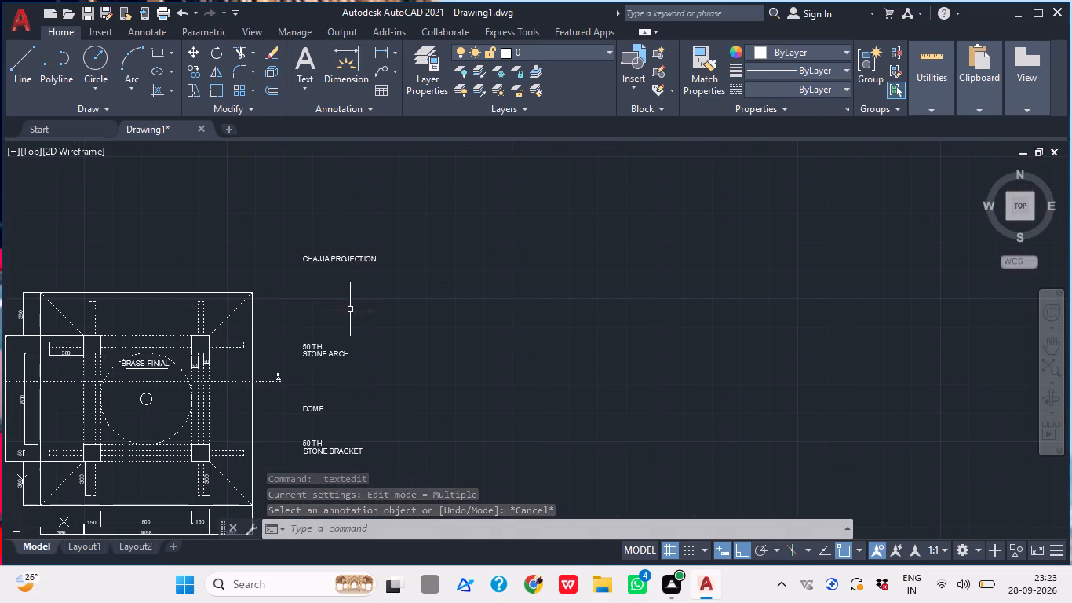
pyautogui.click(297, 244)
pyautogui.click(392, 267)
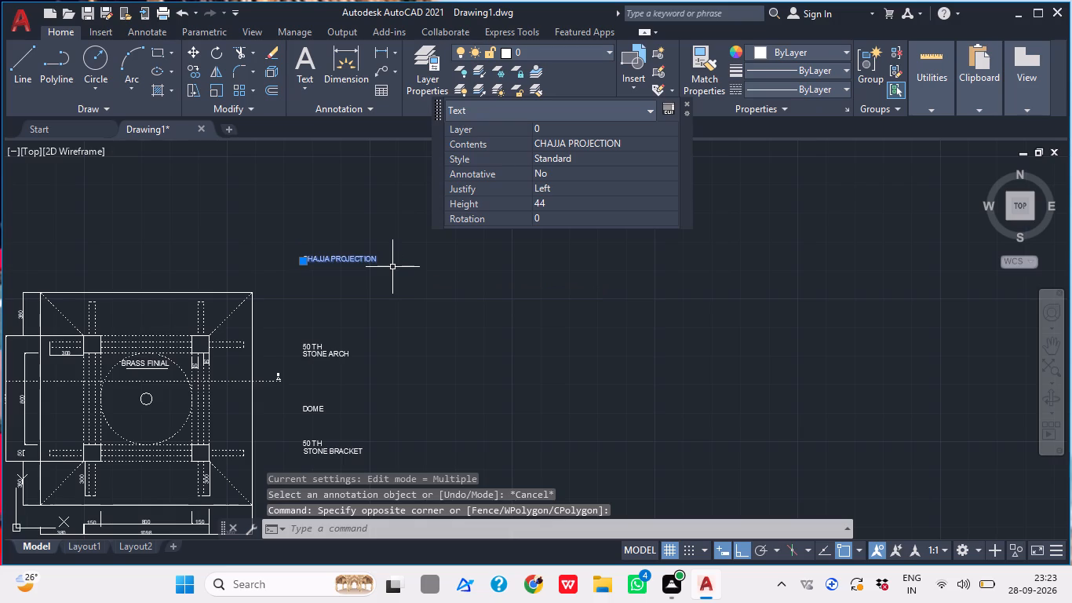
pyautogui.write('SC')
pyautogui.press('space')
pyautogui.click(353, 266)
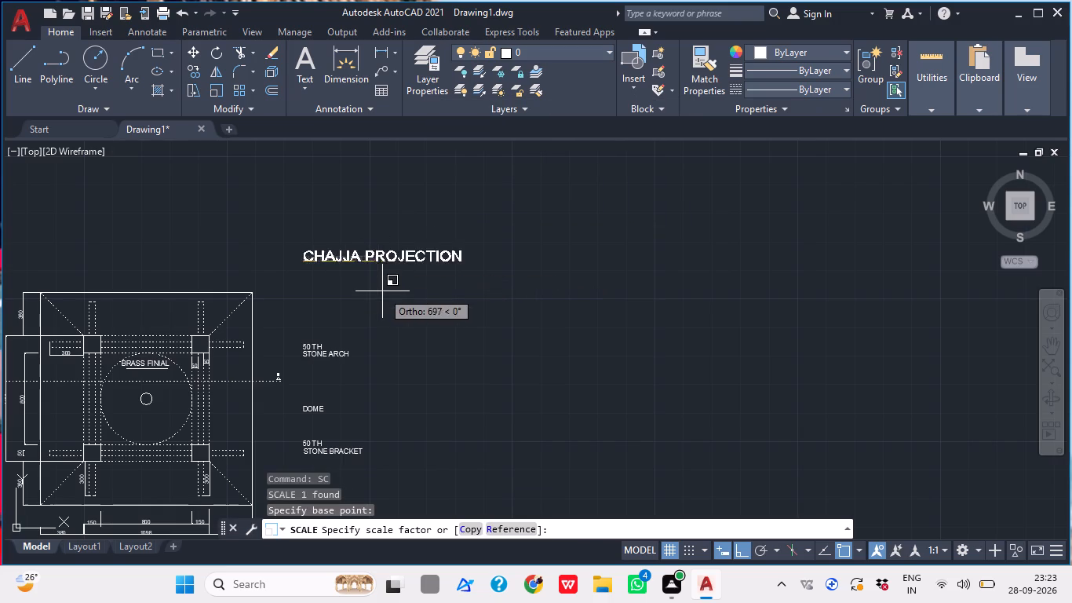
pyautogui.click(351, 292)
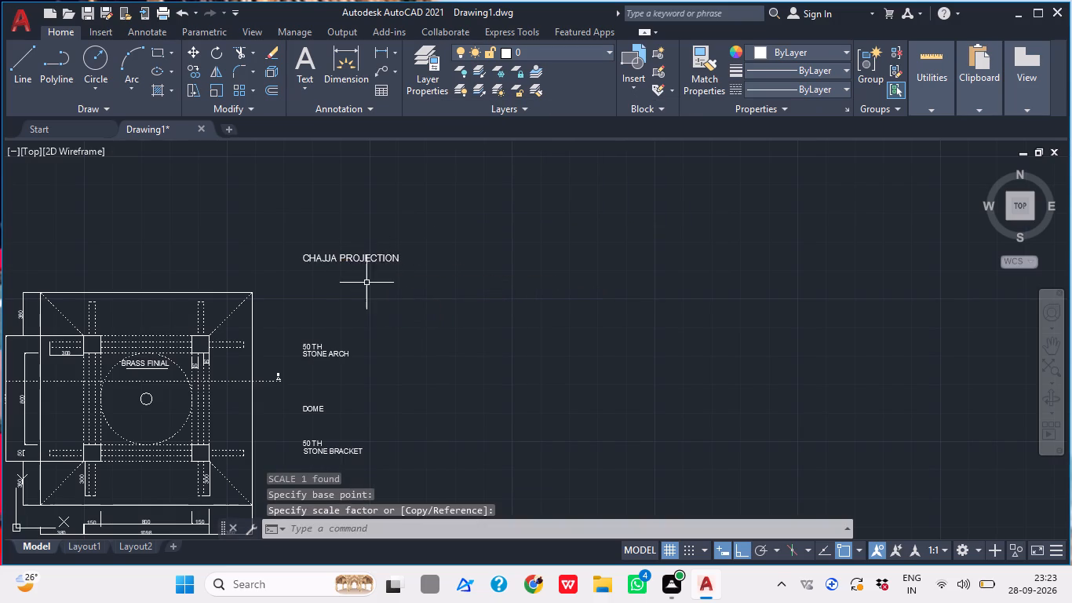
# Erase the smaller labels below CHAJJA PROJECTION: 50 TH STONE ARCH, DOME and 50 TH STONE BRACKET.
pyautogui.scroll(-2, 371, 280)
pyautogui.scroll(2, 363, 317)
pyautogui.click(356, 295)
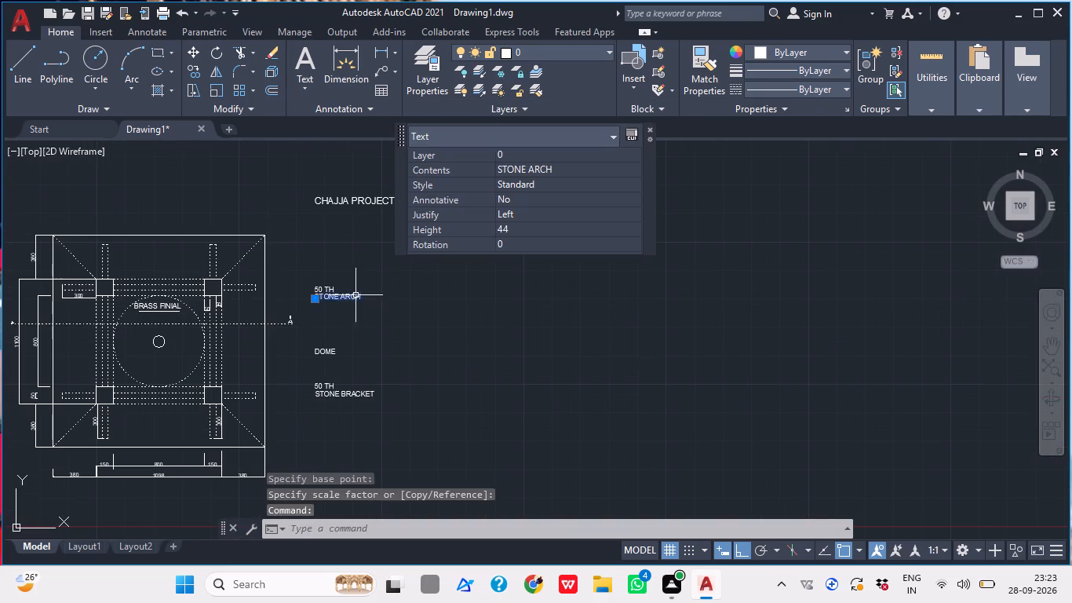
pyautogui.click(319, 284)
pyautogui.click(331, 296)
pyautogui.click(323, 289)
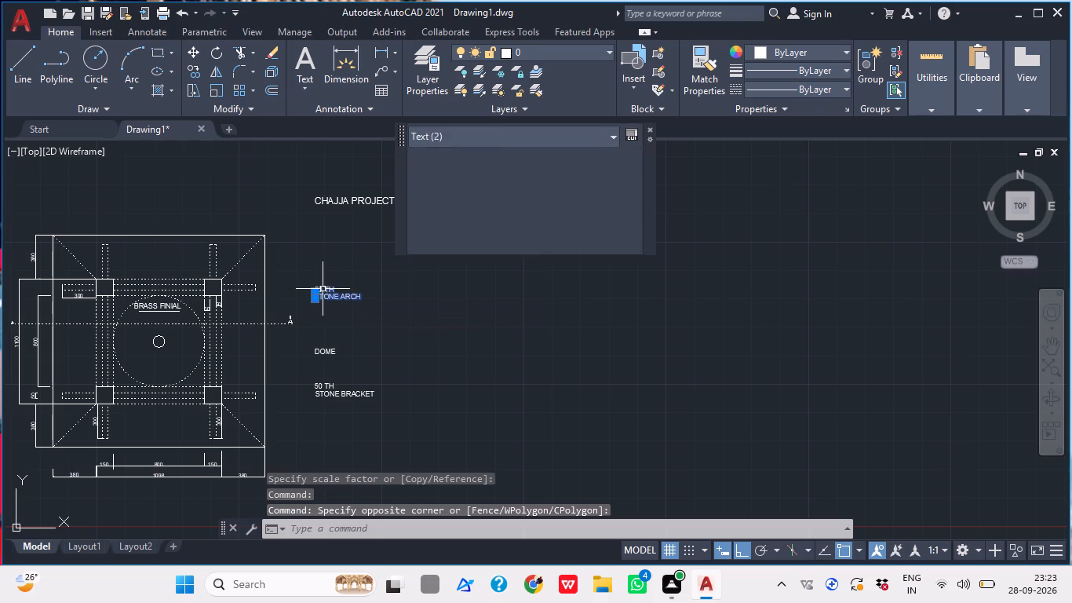
pyautogui.press('Delete')
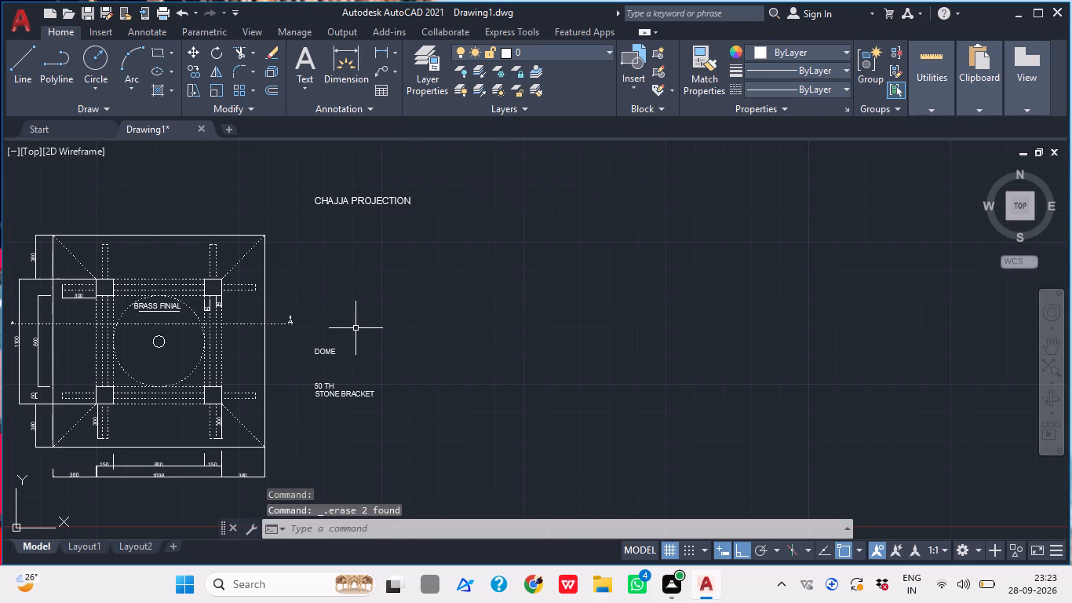
pyautogui.click(324, 354)
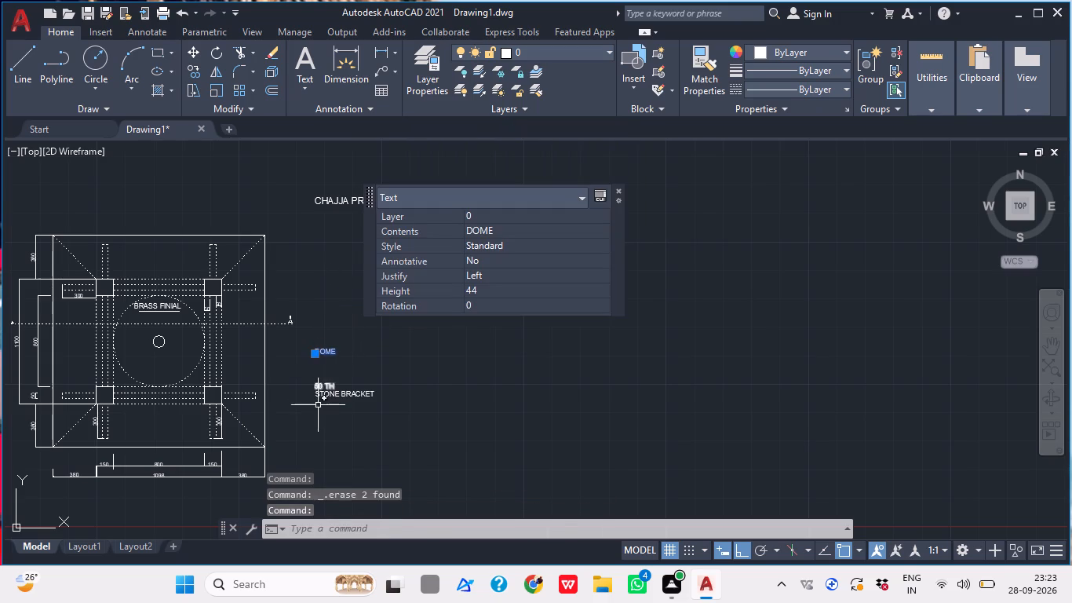
pyautogui.click(318, 407)
pyautogui.click(296, 376)
pyautogui.press('Delete')
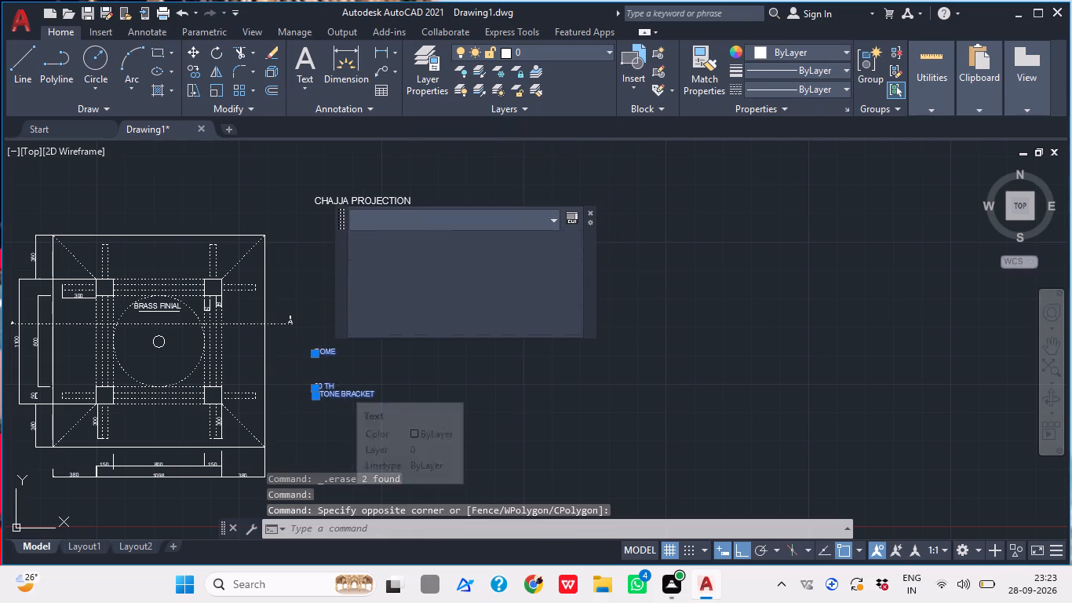
# Copy the CHAJJA PROJECTION label straight down six times beside the plan: a close upper pair, one midway, and three near the lower beam.
pyautogui.moveTo(359, 261); pyautogui.dragTo(341, 323, button='middle')
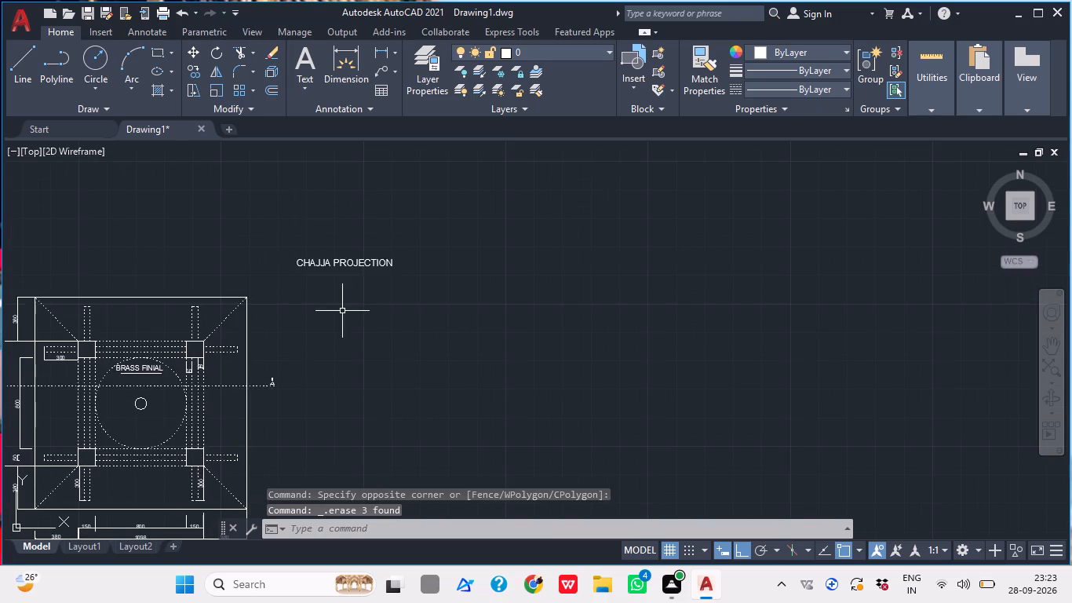
pyautogui.click(337, 263)
pyautogui.write('CO')
pyautogui.press('space')
pyautogui.click(333, 264)
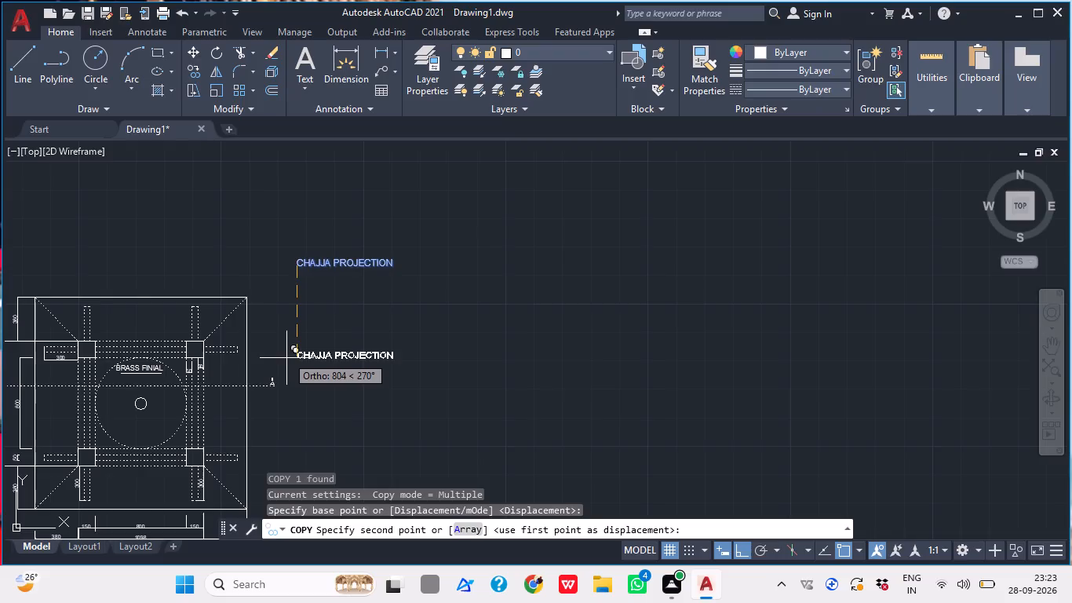
pyautogui.click(286, 355)
pyautogui.scroll(3, 301, 364)
pyautogui.click(285, 387)
pyautogui.scroll(-3, 325, 315)
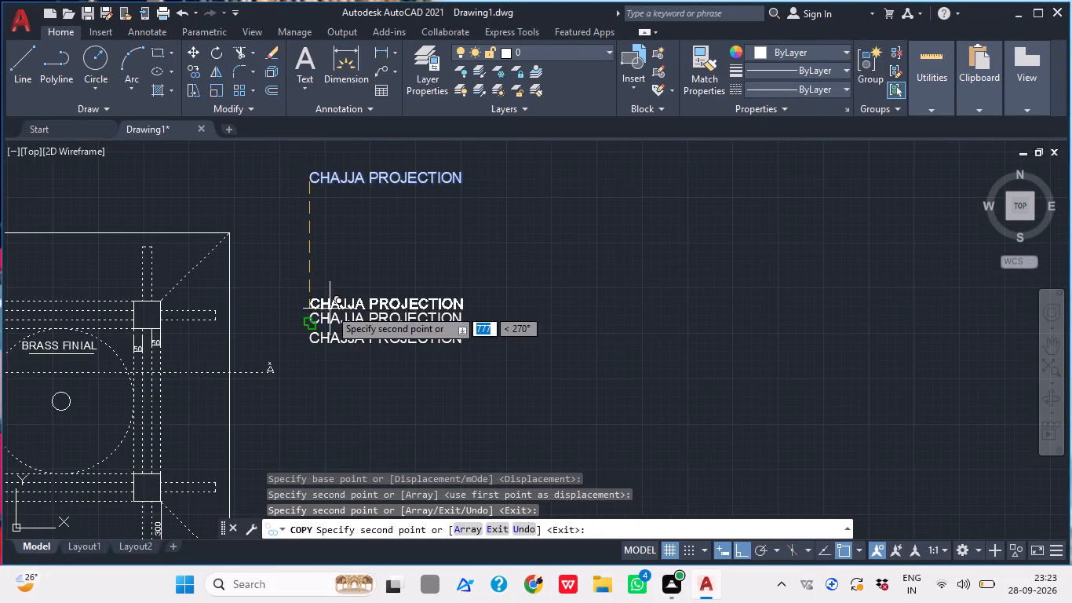
pyautogui.scroll(-1, 322, 414)
pyautogui.moveTo(324, 439); pyautogui.dragTo(316, 362, button='middle')
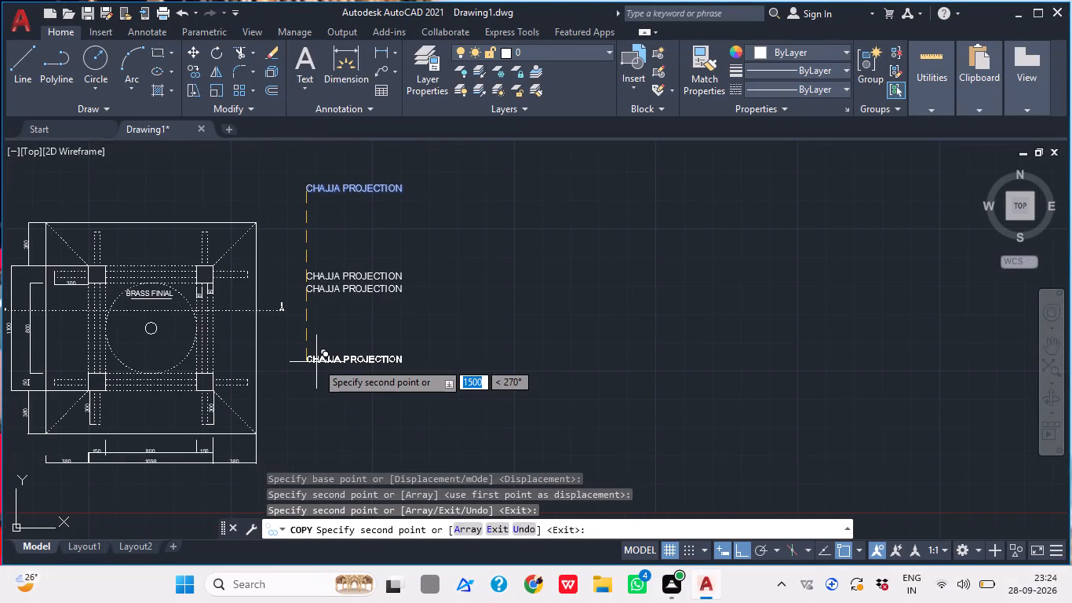
pyautogui.click(304, 347)
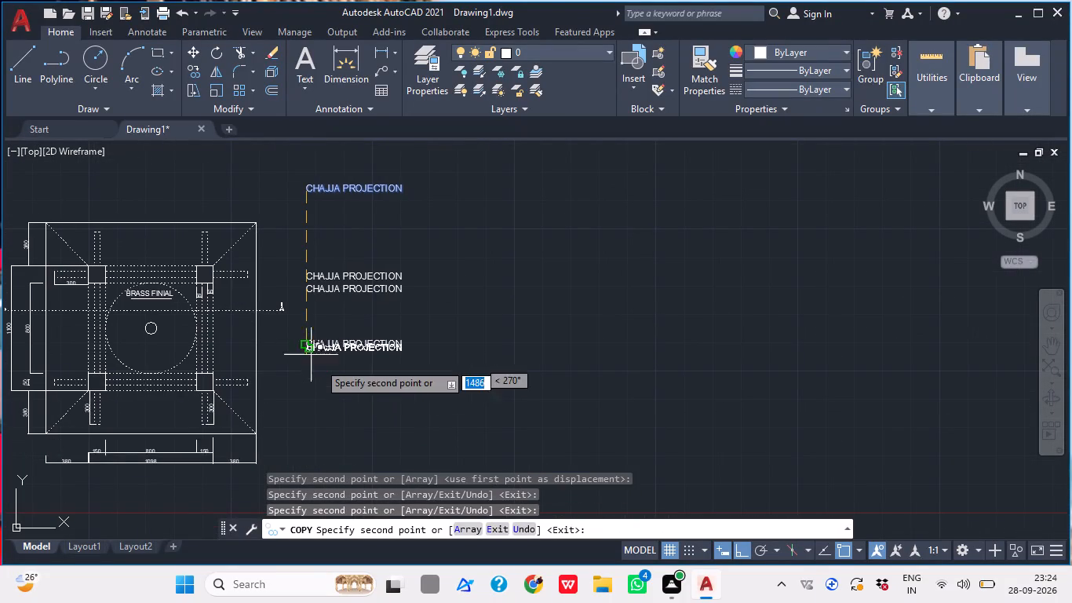
pyautogui.moveTo(299, 387); pyautogui.dragTo(299, 368, button='middle')
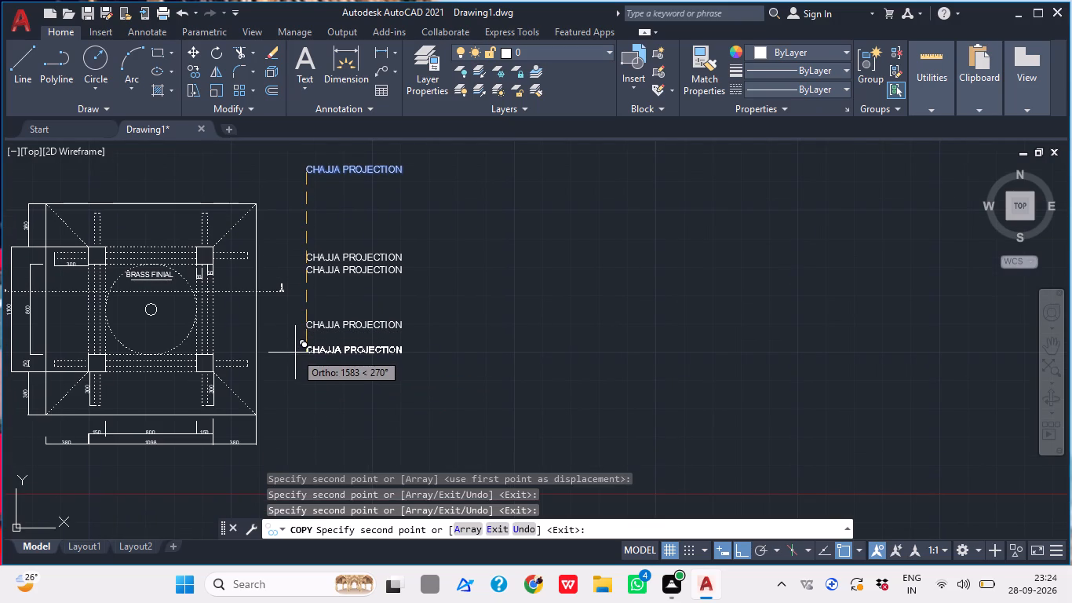
pyautogui.click(295, 353)
pyautogui.scroll(1, 308, 350)
pyautogui.scroll(-2, 308, 350)
pyautogui.scroll(4, 305, 336)
pyautogui.click(310, 380)
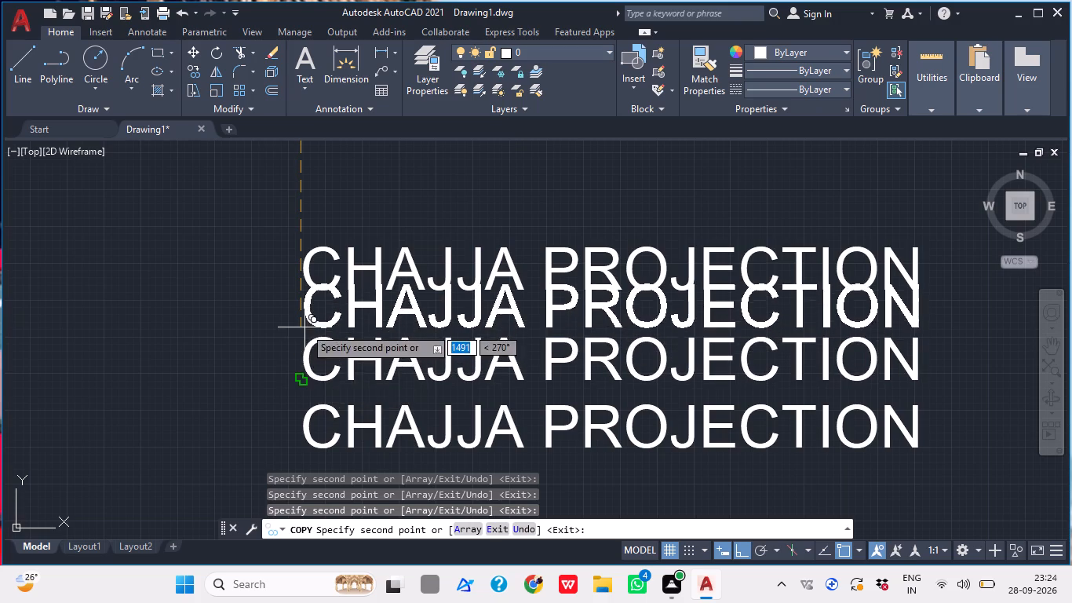
pyautogui.moveTo(304, 340); pyautogui.dragTo(281, 463, button='middle')
pyautogui.scroll(-1, 288, 298)
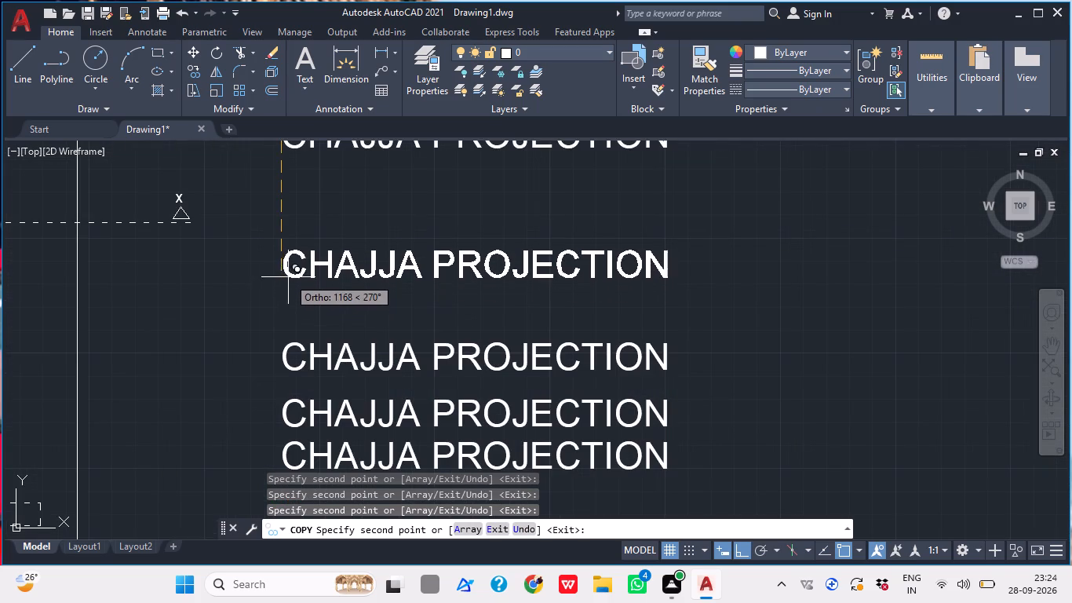
pyautogui.click(286, 275)
pyautogui.press('Escape')
# Erase the extra CHAJJA PROJECTION copy just above the lower closely stacked pair.
pyautogui.click(334, 343)
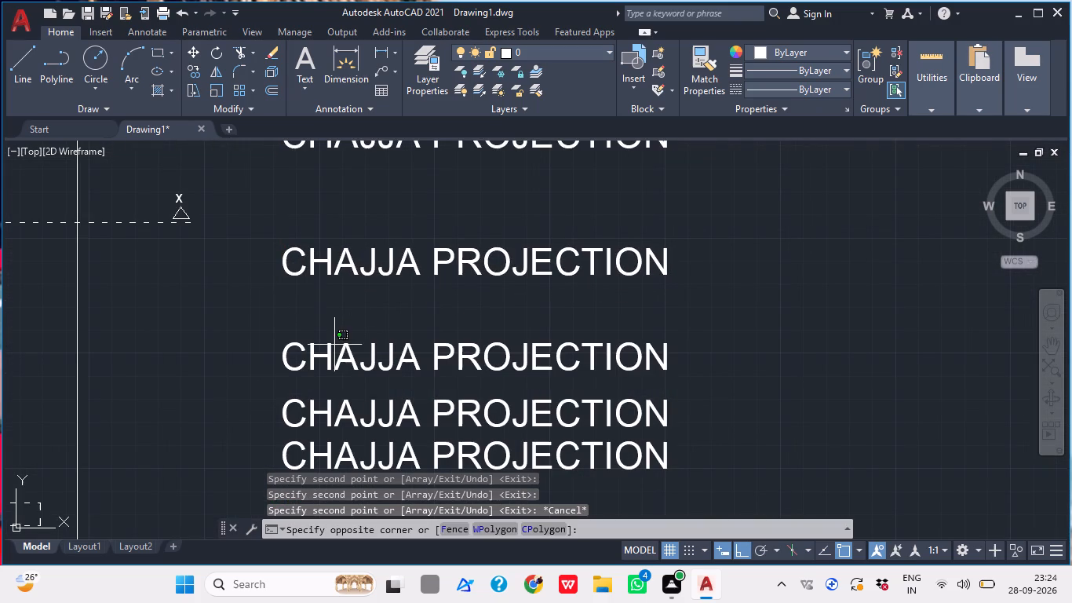
pyautogui.click(324, 367)
pyautogui.press('Delete')
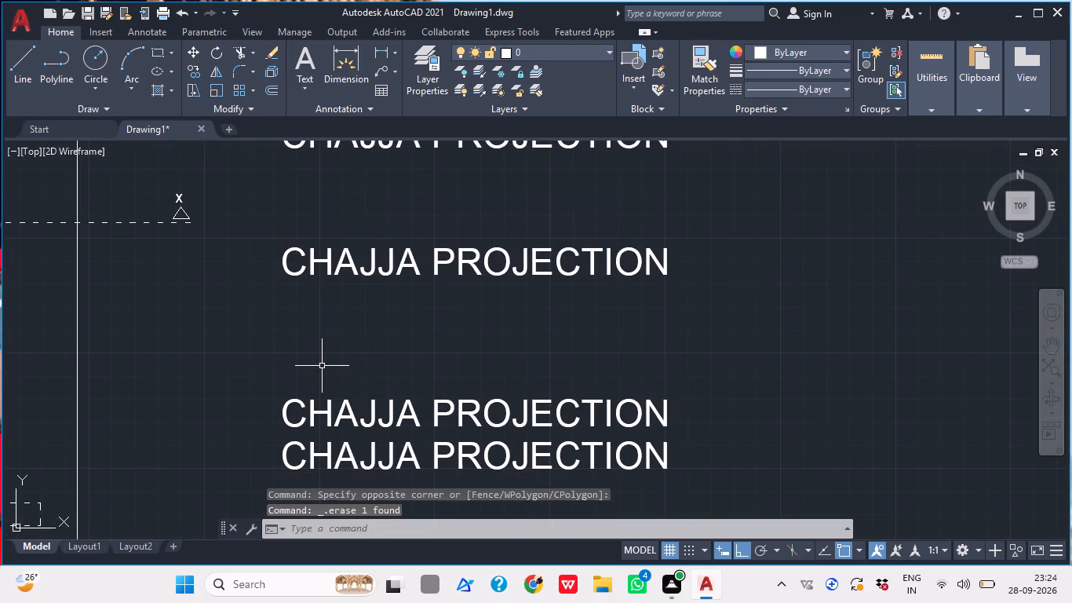
# Change the upper label of the upper stacked CHAJJA PROJECTION pair to read "50 TH".
pyautogui.scroll(-4, 319, 364)
pyautogui.moveTo(425, 322); pyautogui.dragTo(388, 344, button='middle')
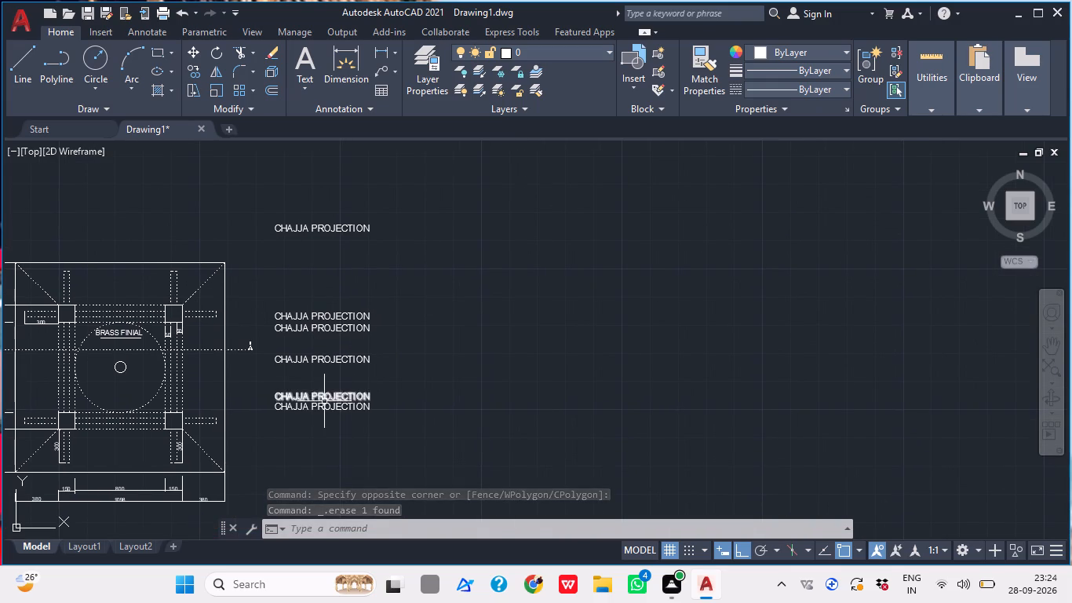
pyautogui.moveTo(304, 287); pyautogui.dragTo(301, 340, button='middle')
pyautogui.click(301, 374)
pyautogui.doubleClick(300, 371)
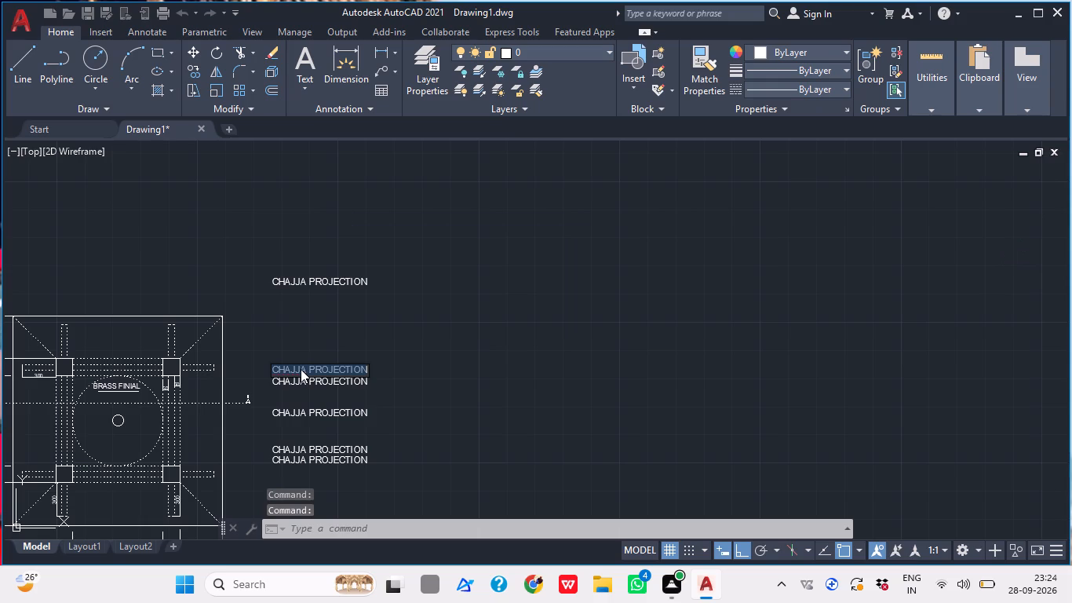
pyautogui.write('50 TJ')
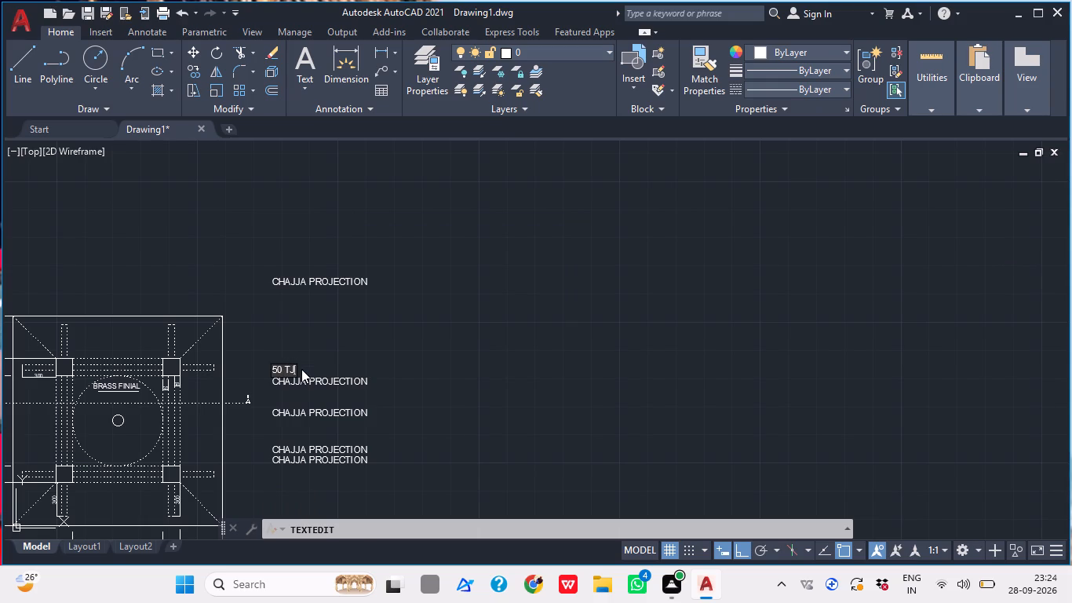
pyautogui.press('BackSpace')
pyautogui.press('h')
pyautogui.click(308, 371)
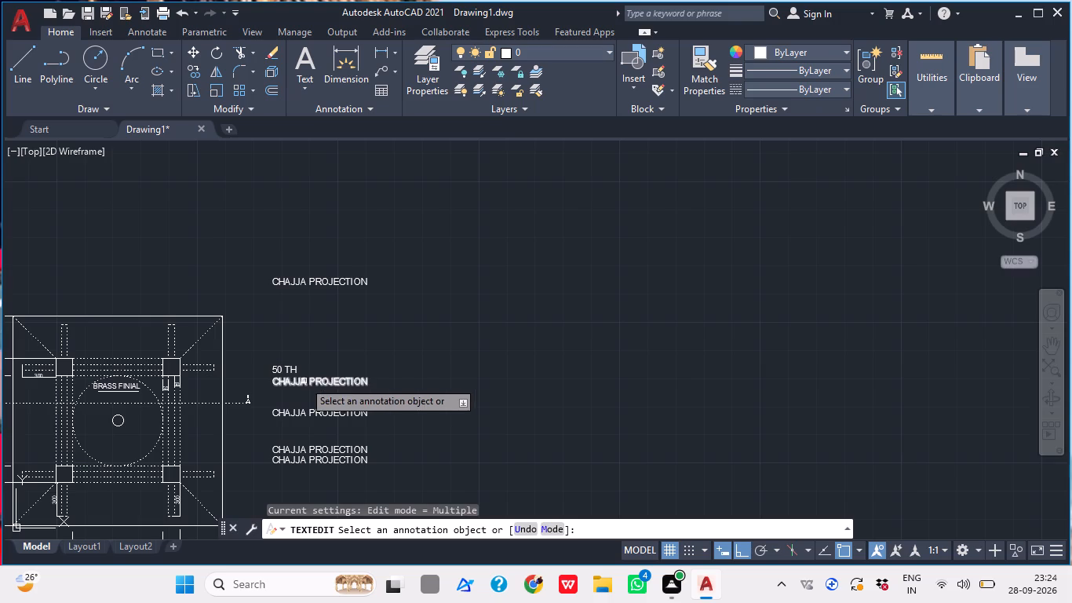
# Change the CHAJJA PROJECTION copy directly below the 50 TH label to read "STONE ARCH".
pyautogui.click(304, 381)
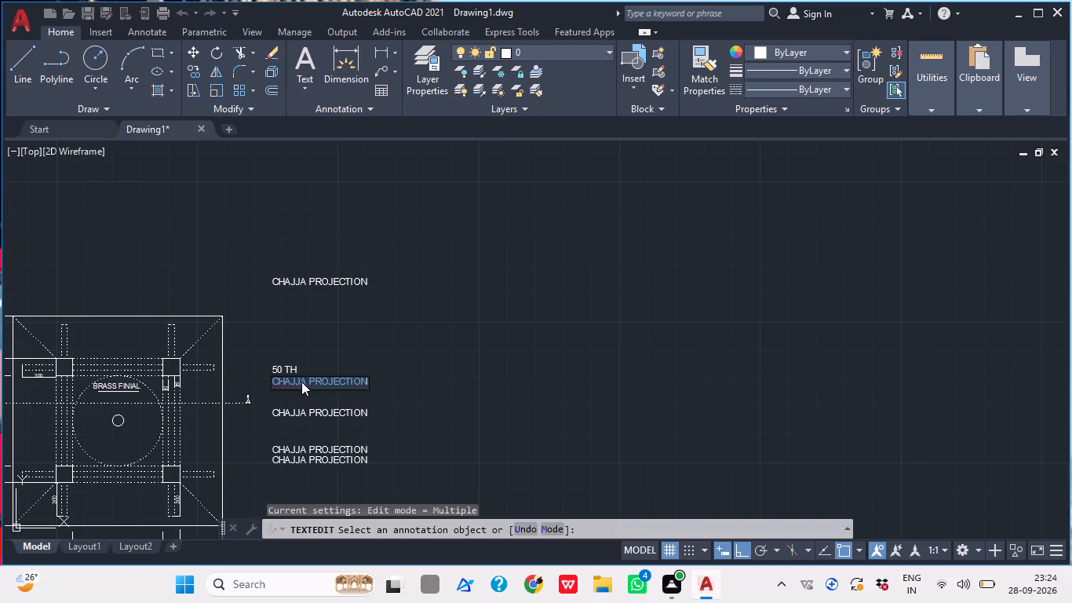
pyautogui.write('STONE ARCH')
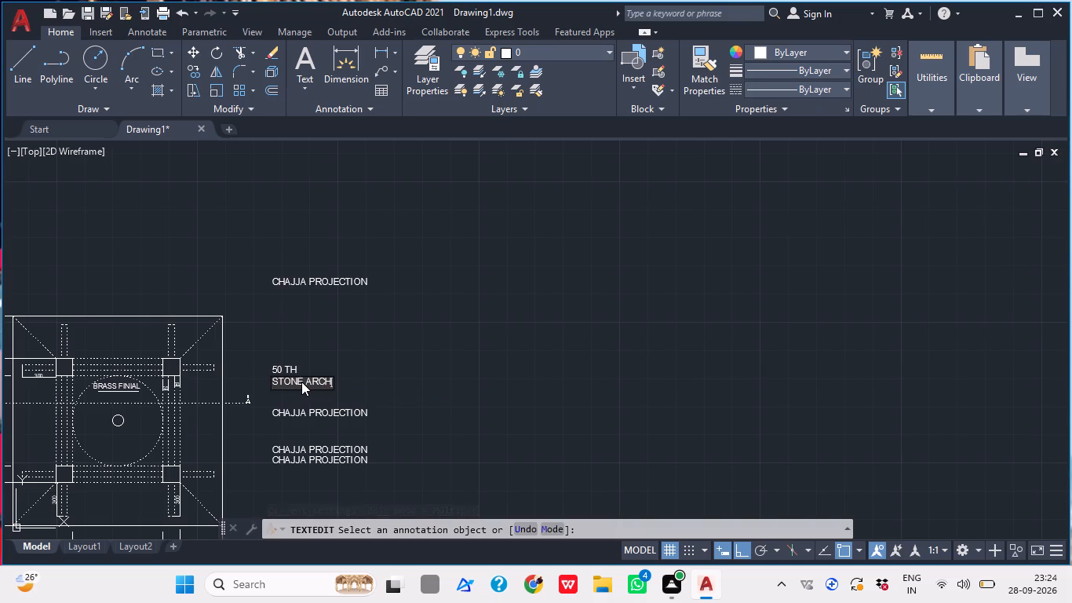
pyautogui.click(293, 412)
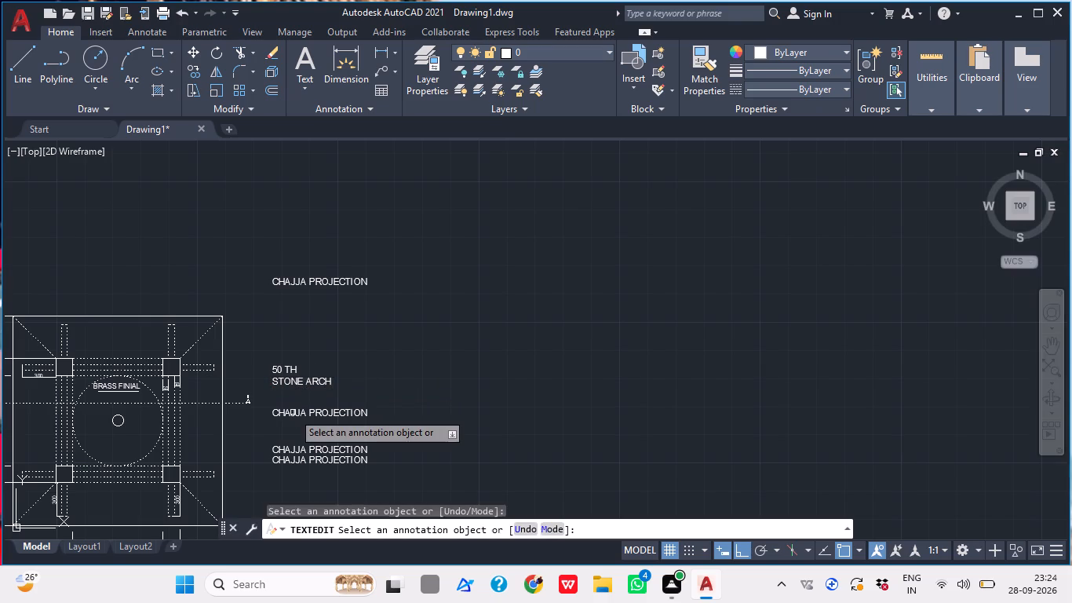
# Change the midway CHAJJA PROJECTION copy beside the plan to read "DOME".
pyautogui.click(293, 412)
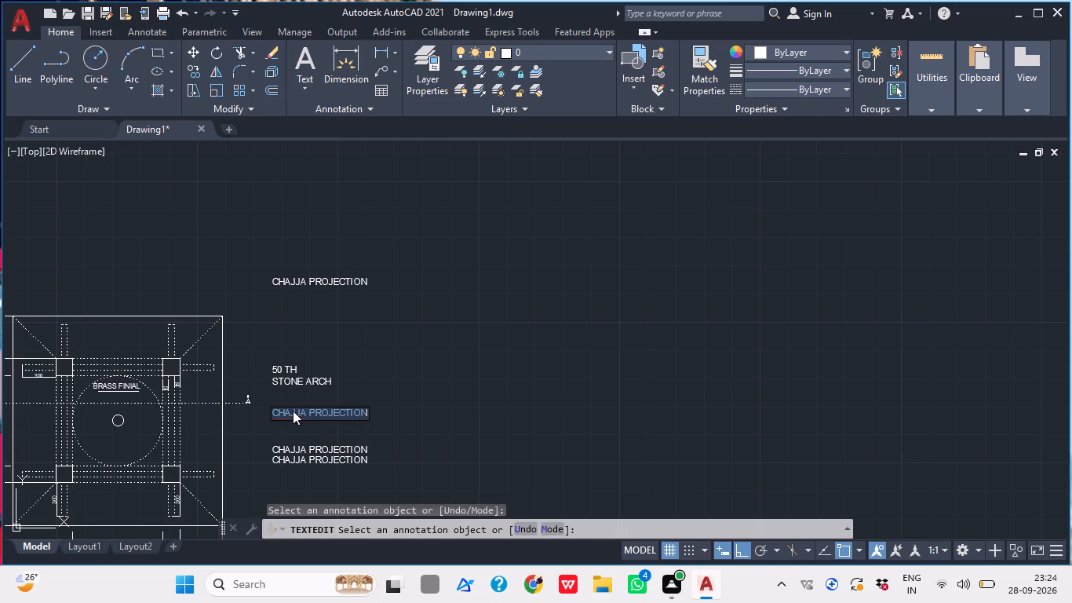
pyautogui.write('DOME')
pyautogui.click(317, 451)
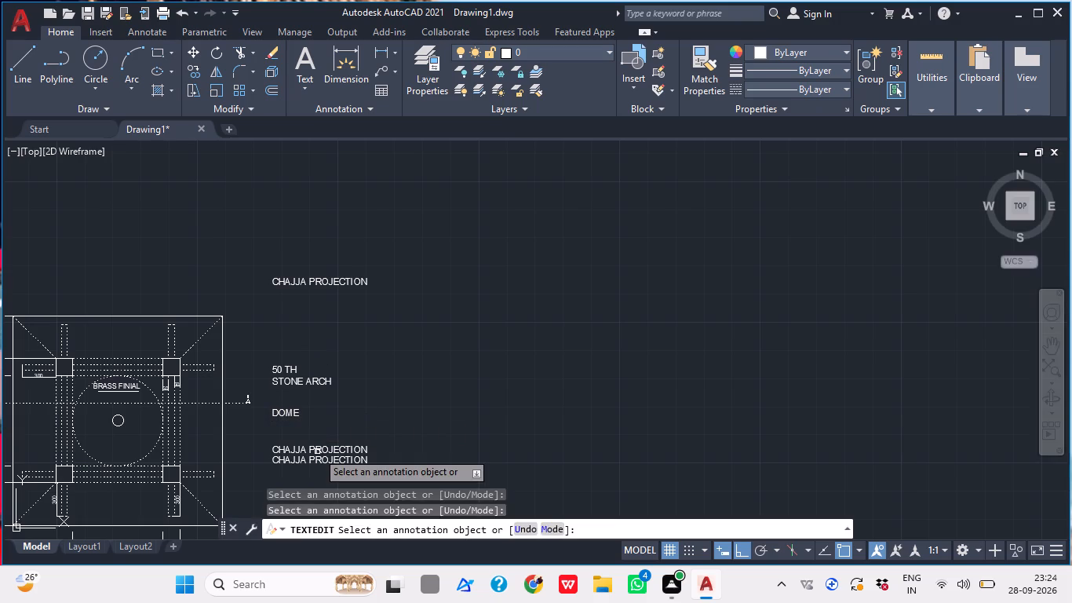
# Change the upper label of the lower stacked CHAJJA PROJECTION pair to read "5O TH".
pyautogui.click(317, 451)
pyautogui.write('5OTH')
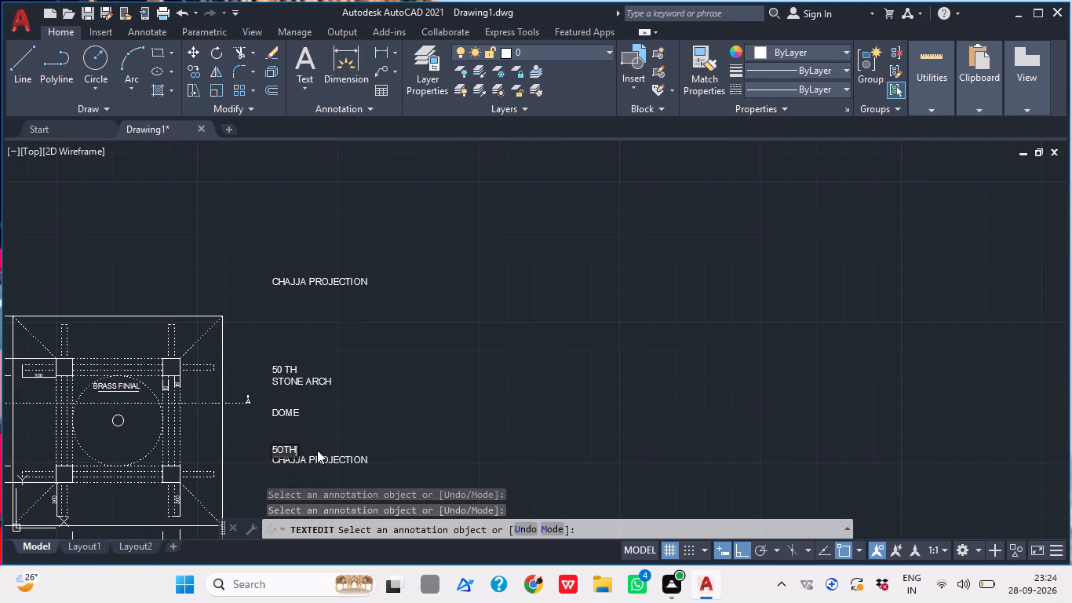
pyautogui.press('BackSpace')
pyautogui.press('BackSpace')
pyautogui.press('space')
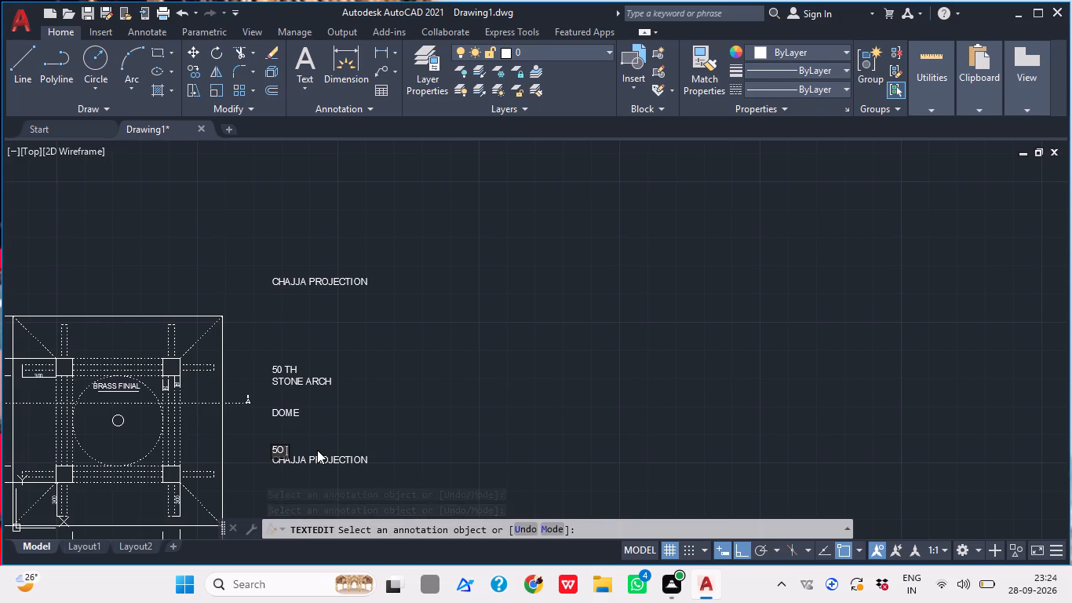
pyautogui.write('TH')
pyautogui.click(303, 464)
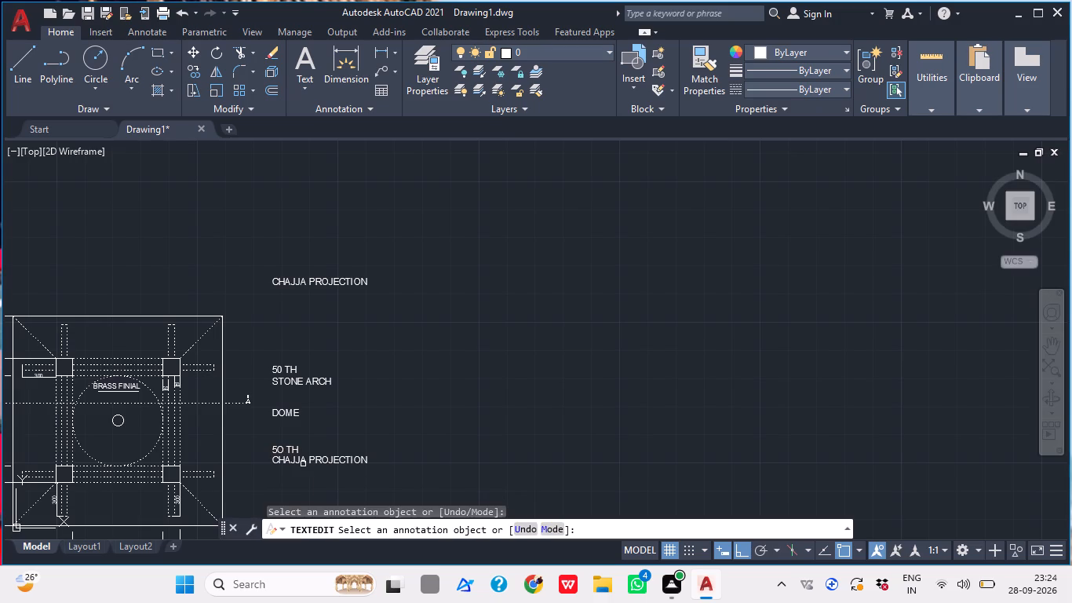
# Change the lowest CHAJJA PROJECTION copy, directly below the 5O TH label, to read "STONE ARCH".
pyautogui.click(303, 464)
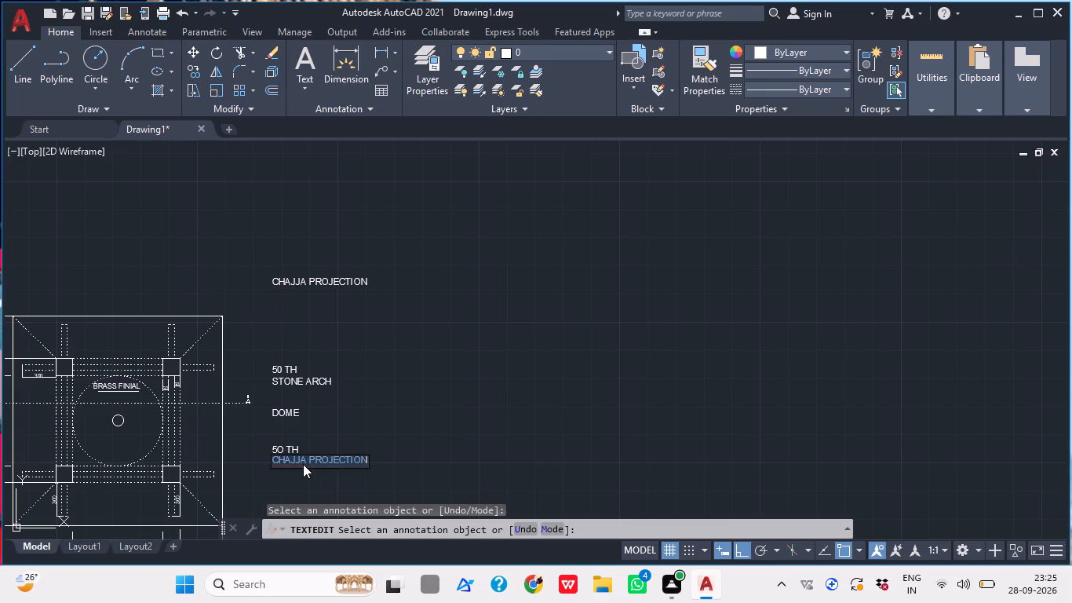
pyautogui.write('SR')
pyautogui.press('BackSpace')
pyautogui.press('t')
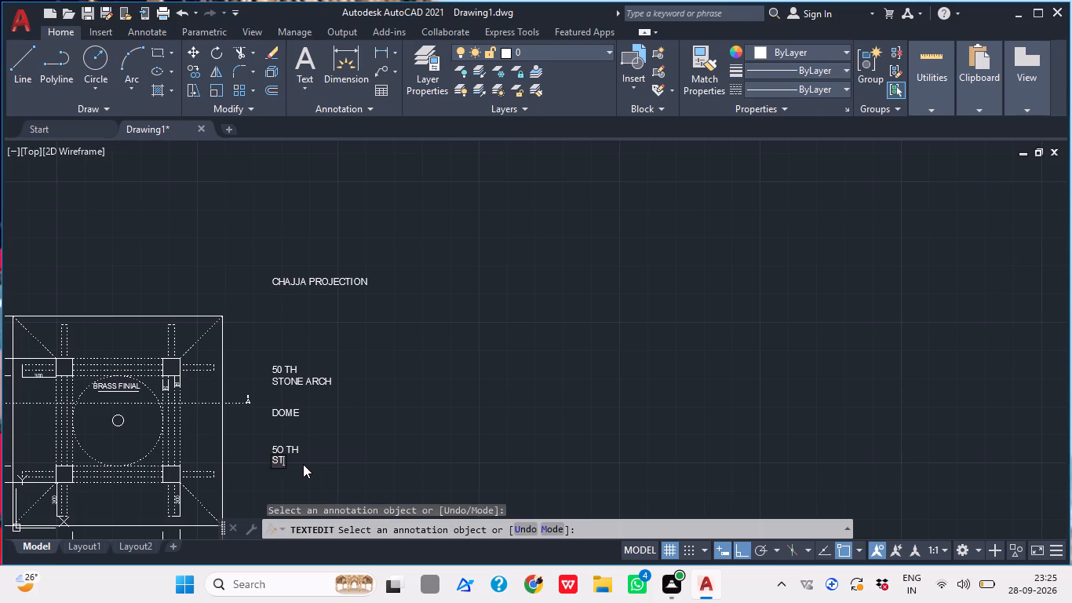
pyautogui.write('ONE AR')
pyautogui.write('CH')
pyautogui.click(465, 426)
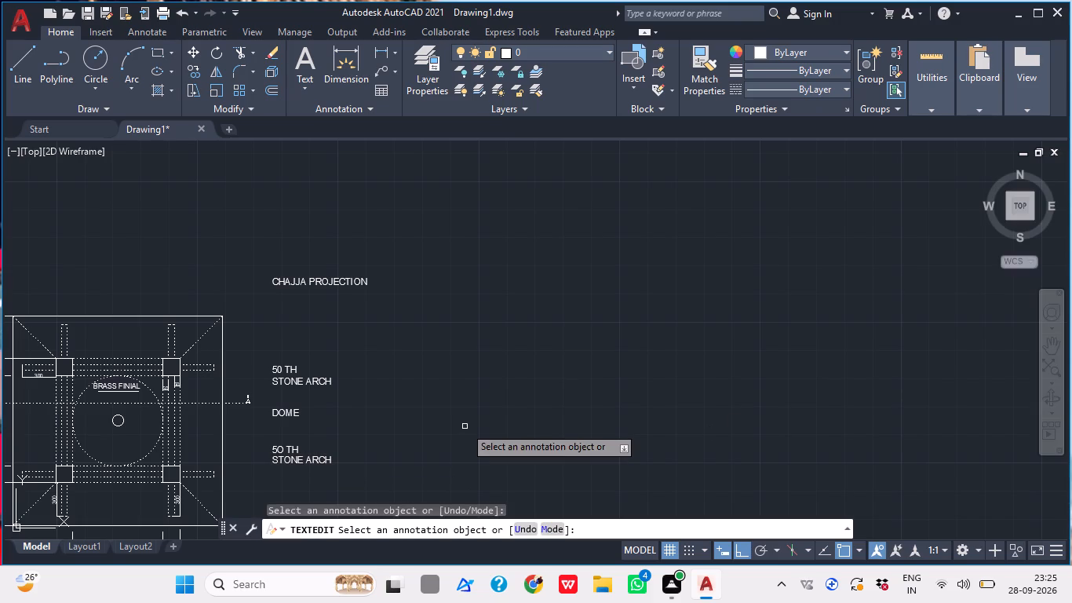
pyautogui.press('Escape')
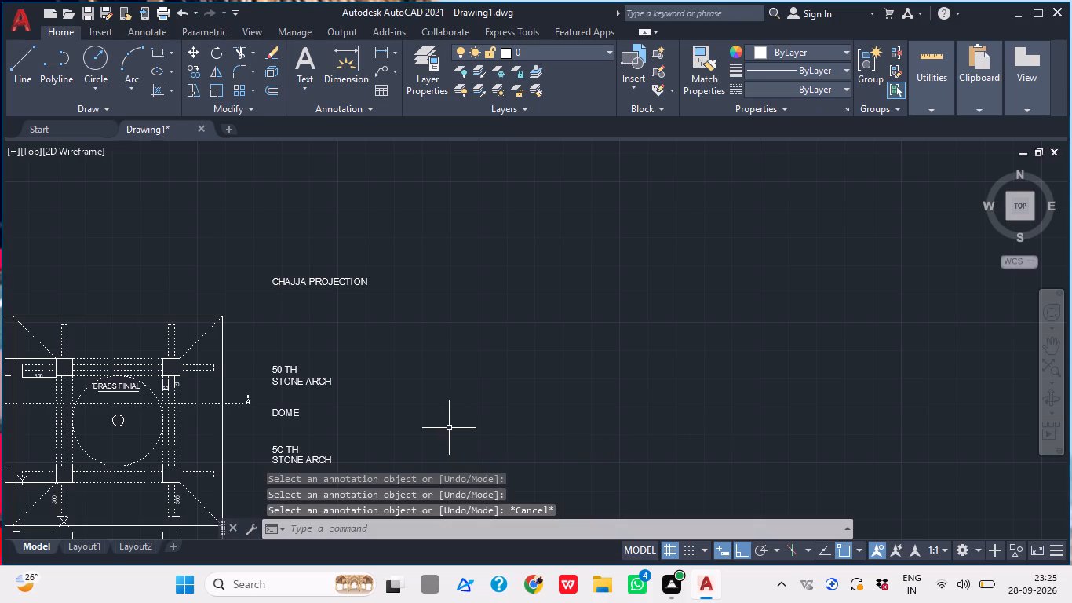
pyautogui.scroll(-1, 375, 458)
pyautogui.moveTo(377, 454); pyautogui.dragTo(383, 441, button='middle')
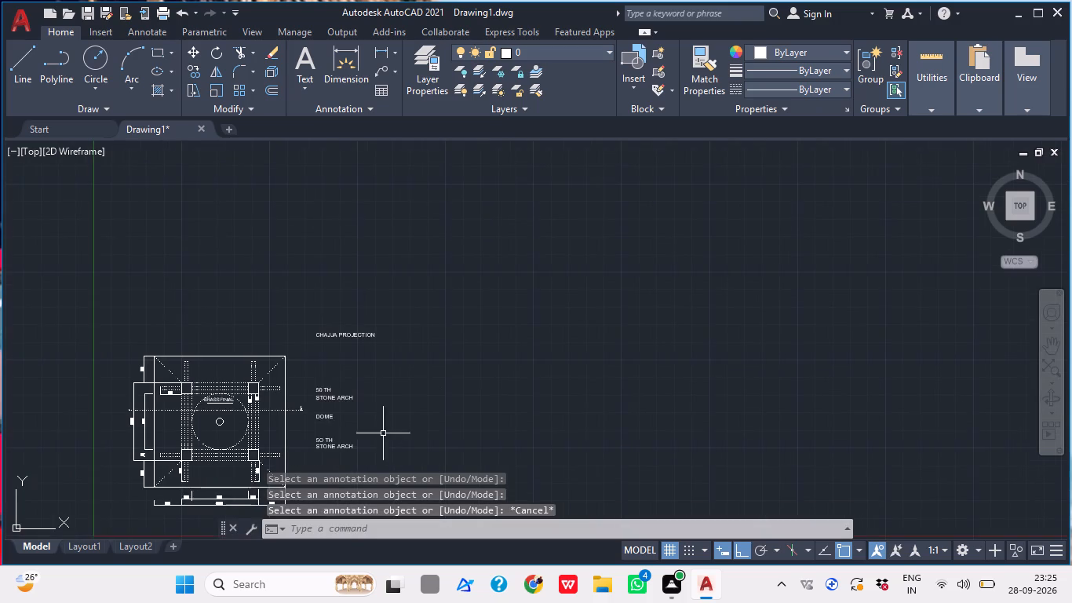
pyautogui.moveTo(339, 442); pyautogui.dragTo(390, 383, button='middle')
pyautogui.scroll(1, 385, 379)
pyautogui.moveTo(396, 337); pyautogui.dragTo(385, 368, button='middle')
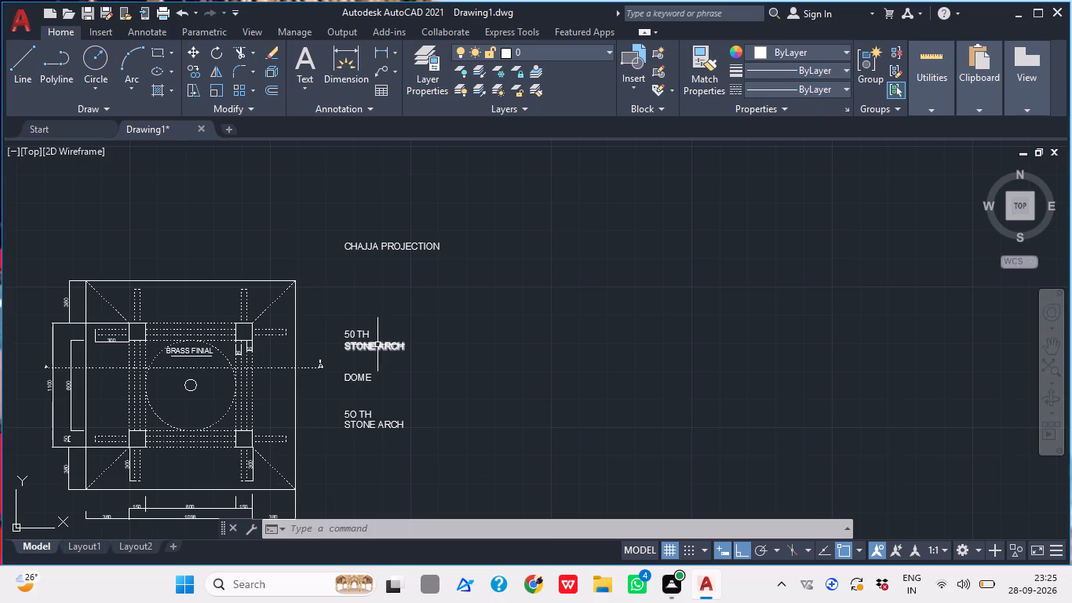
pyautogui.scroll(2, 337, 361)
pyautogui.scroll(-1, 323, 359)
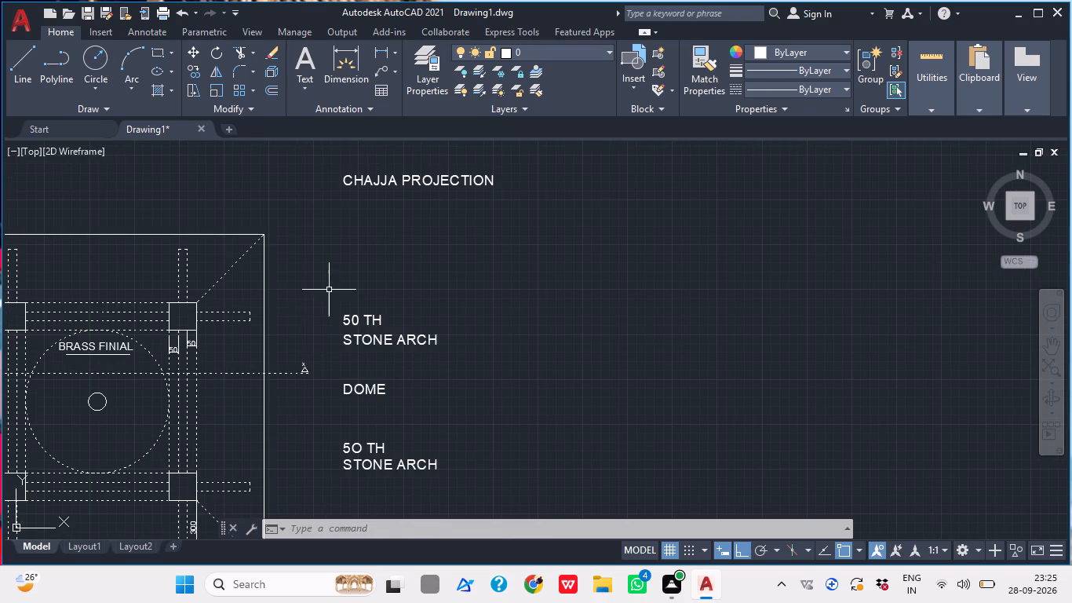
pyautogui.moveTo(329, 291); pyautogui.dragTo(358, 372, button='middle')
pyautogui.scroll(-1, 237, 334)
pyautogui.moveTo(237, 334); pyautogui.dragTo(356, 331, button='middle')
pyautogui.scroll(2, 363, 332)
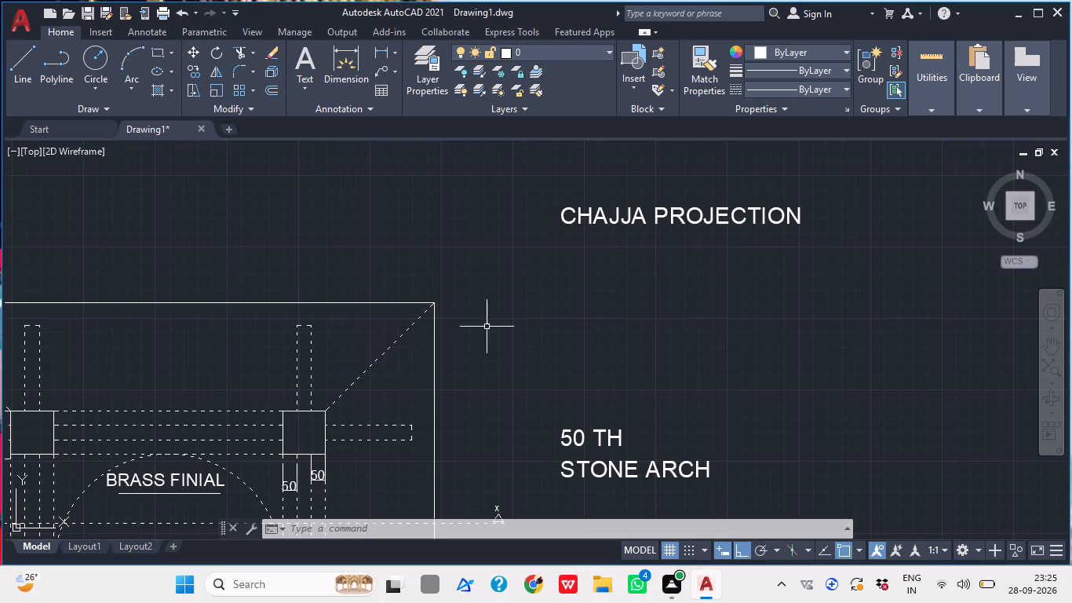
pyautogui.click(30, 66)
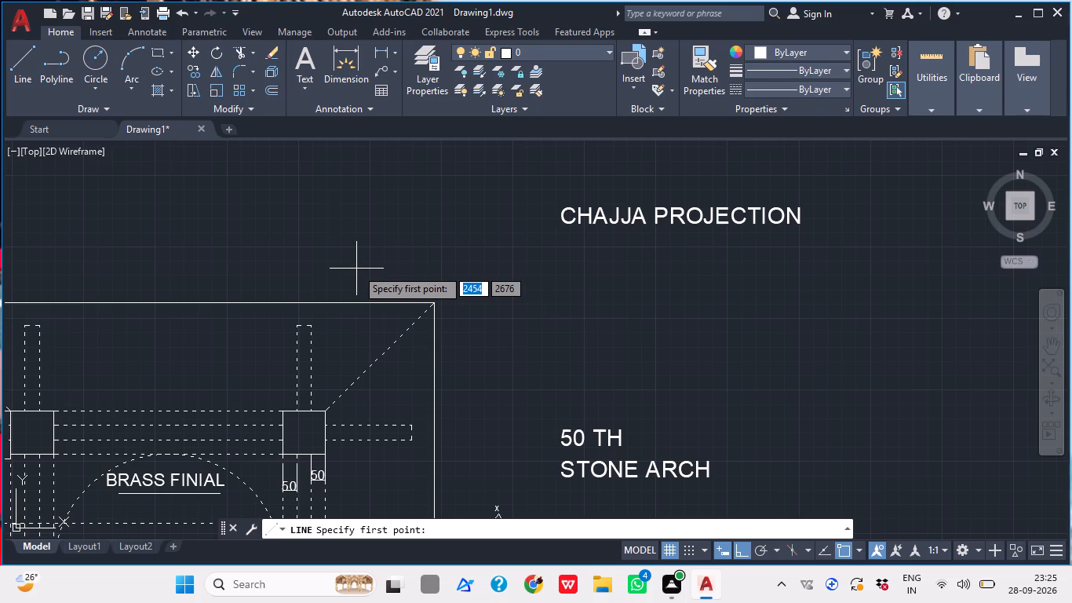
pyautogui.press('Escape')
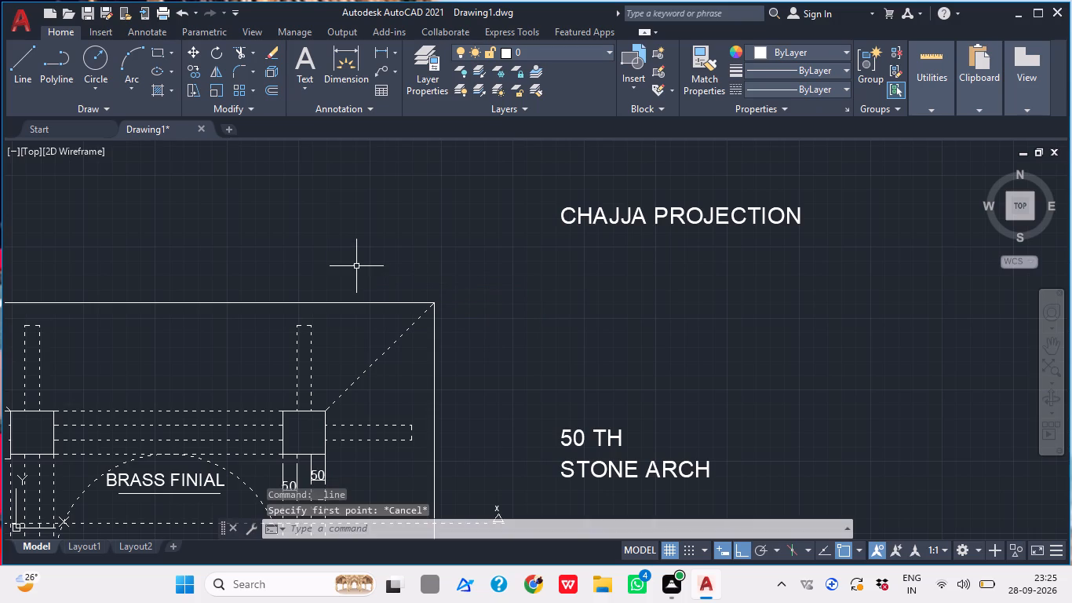
# Set the linetype of the plan's upper outer chajja edge to ACAD_ISO03W100.
pyautogui.click(352, 304)
pyautogui.scroll(-1, 432, 275)
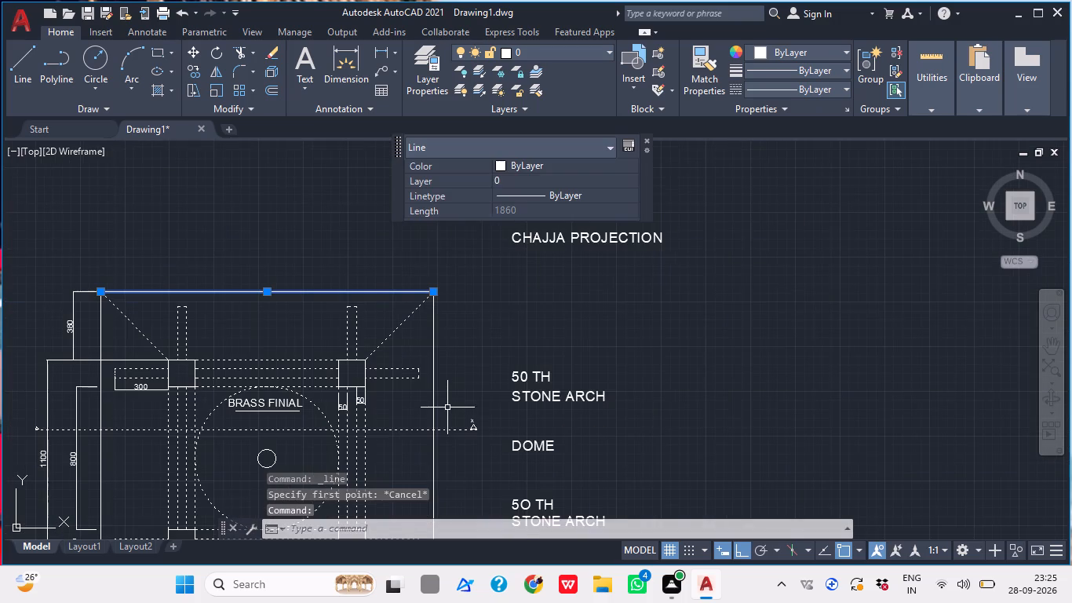
pyautogui.click(844, 90)
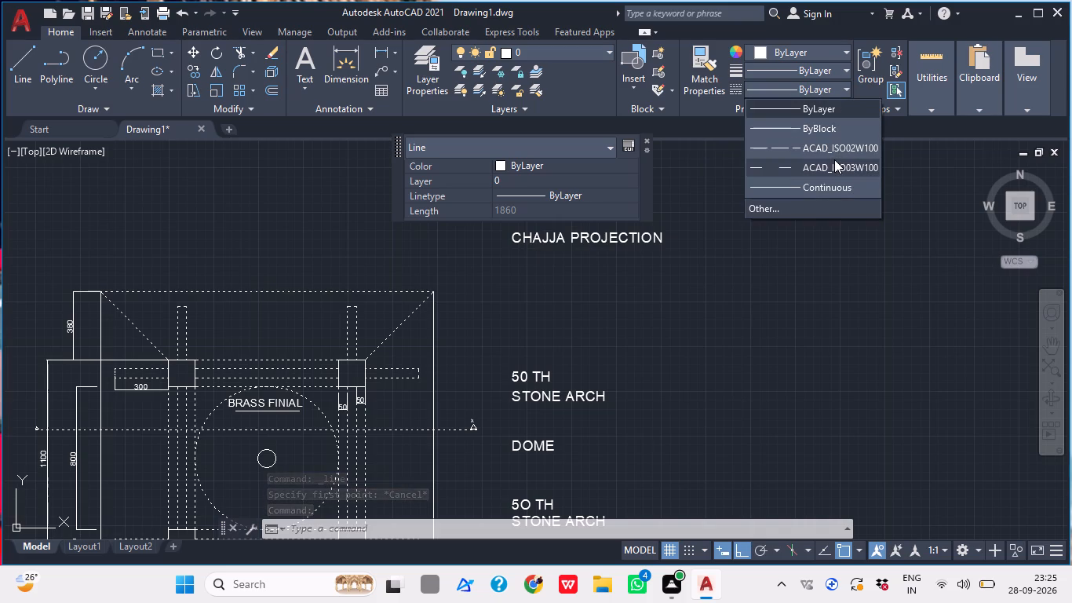
pyautogui.click(832, 164)
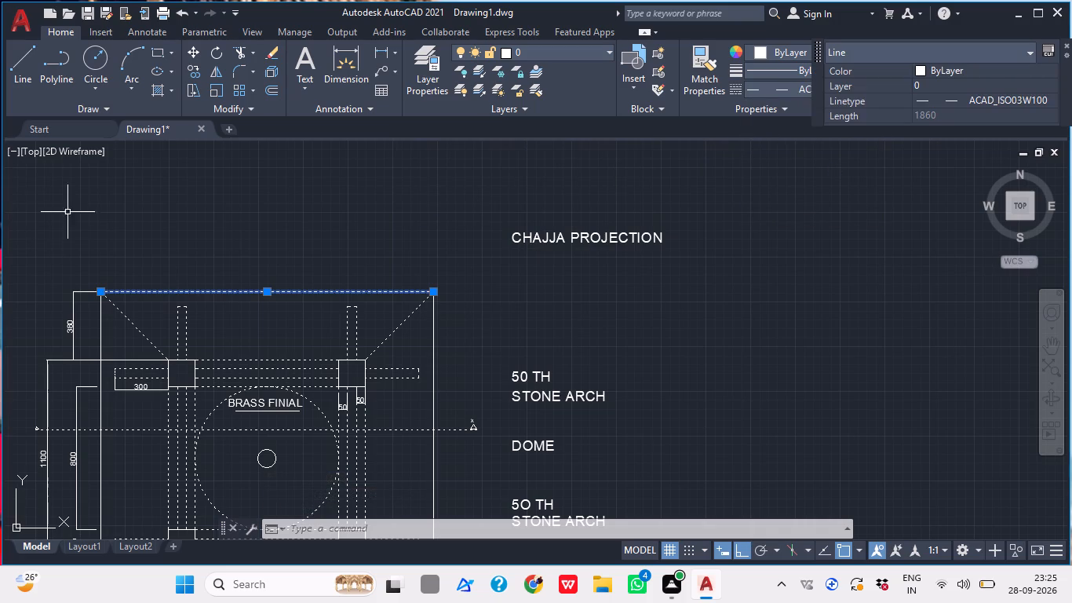
pyautogui.click(19, 56)
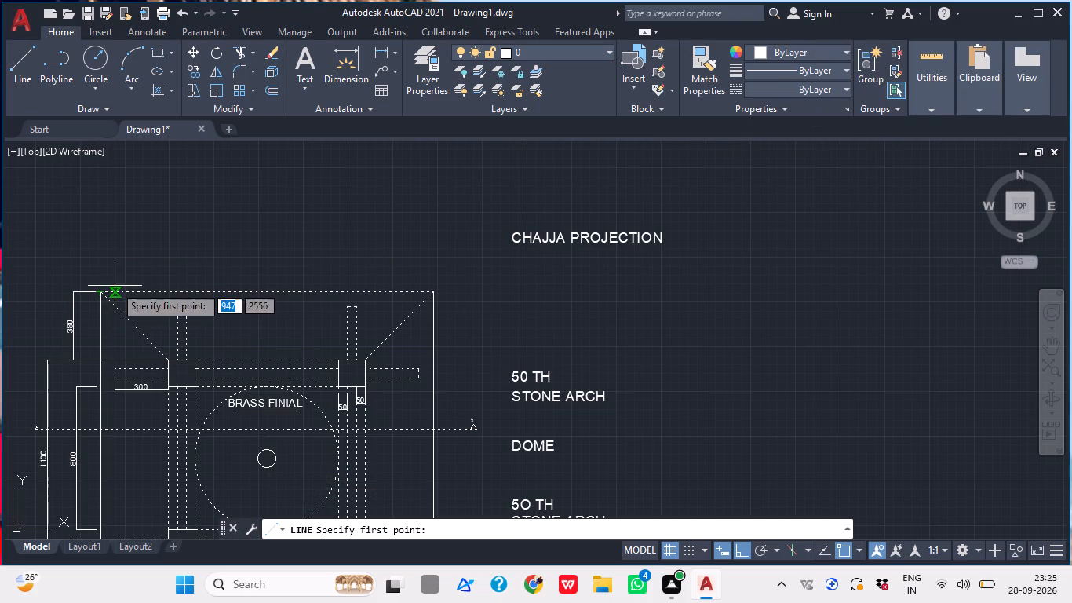
pyautogui.press('Escape')
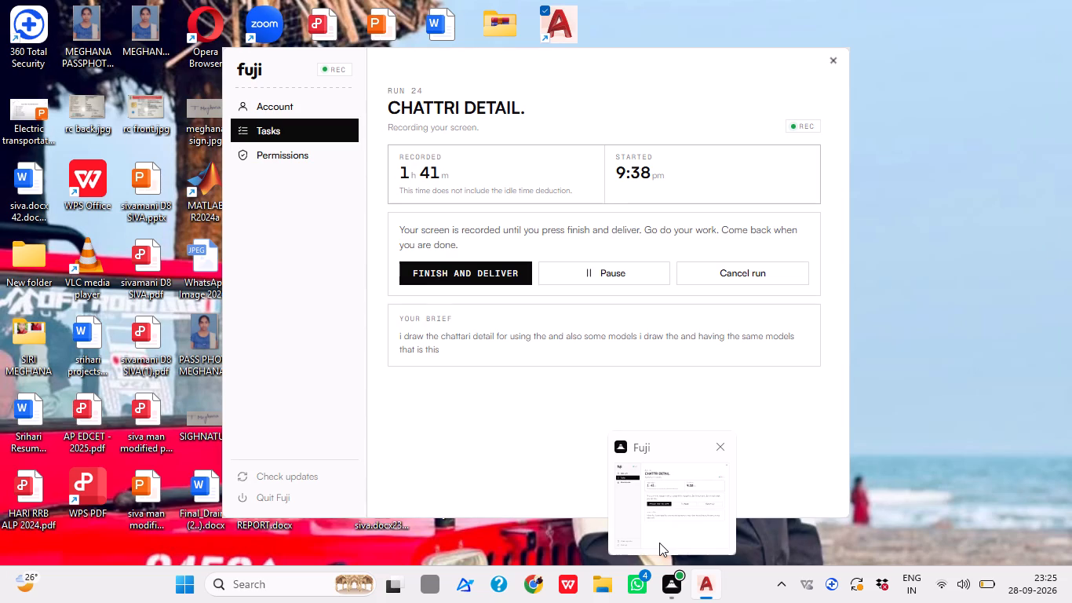
# Set the linetype of the four overlapping lines along the plan's left outer chajja edge to ACAD_ISO03W100.
pyautogui.moveTo(433, 283); pyautogui.dragTo(503, 237, button='middle')
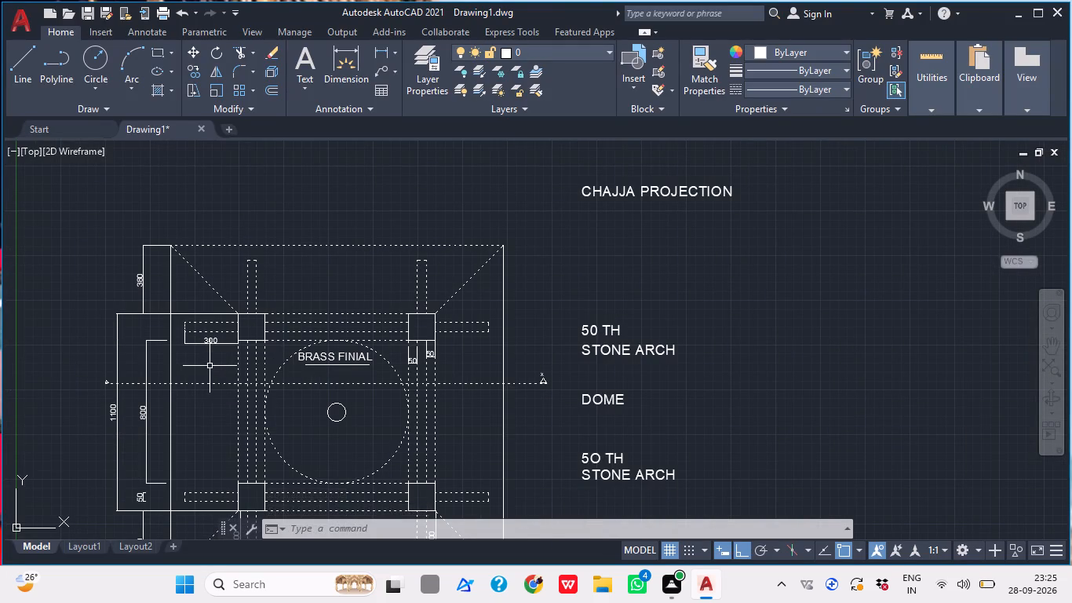
pyautogui.scroll(1, 210, 366)
pyautogui.click(155, 412)
pyautogui.click(129, 418)
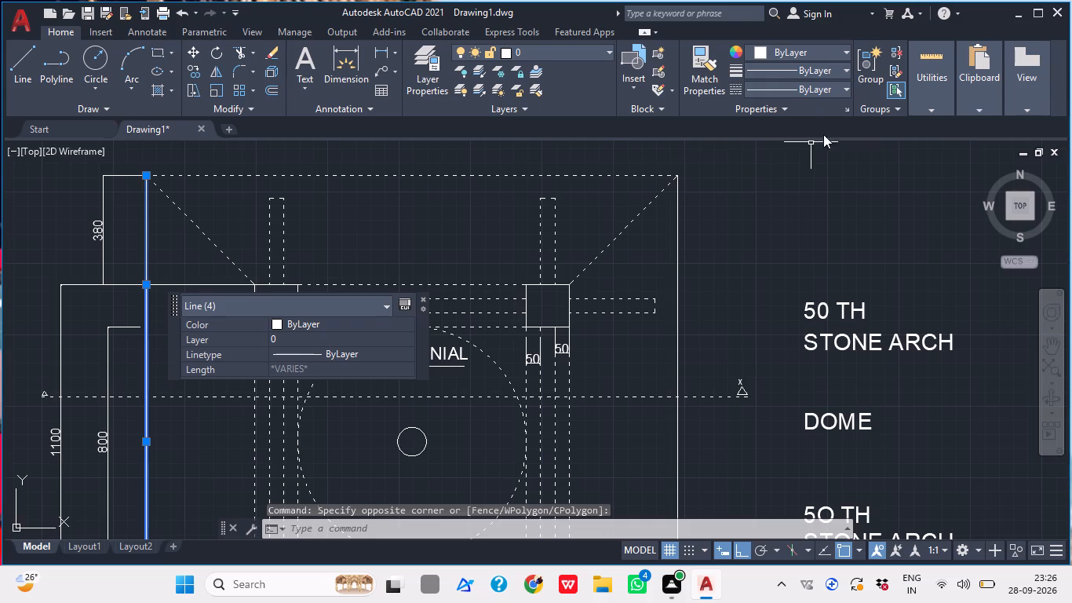
pyautogui.click(844, 90)
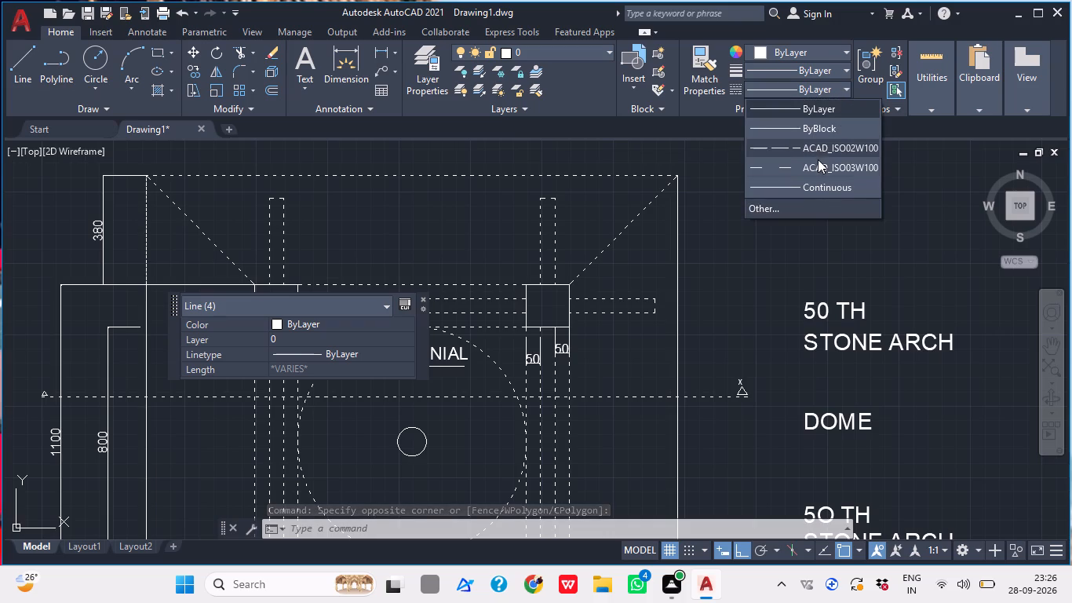
pyautogui.click(815, 162)
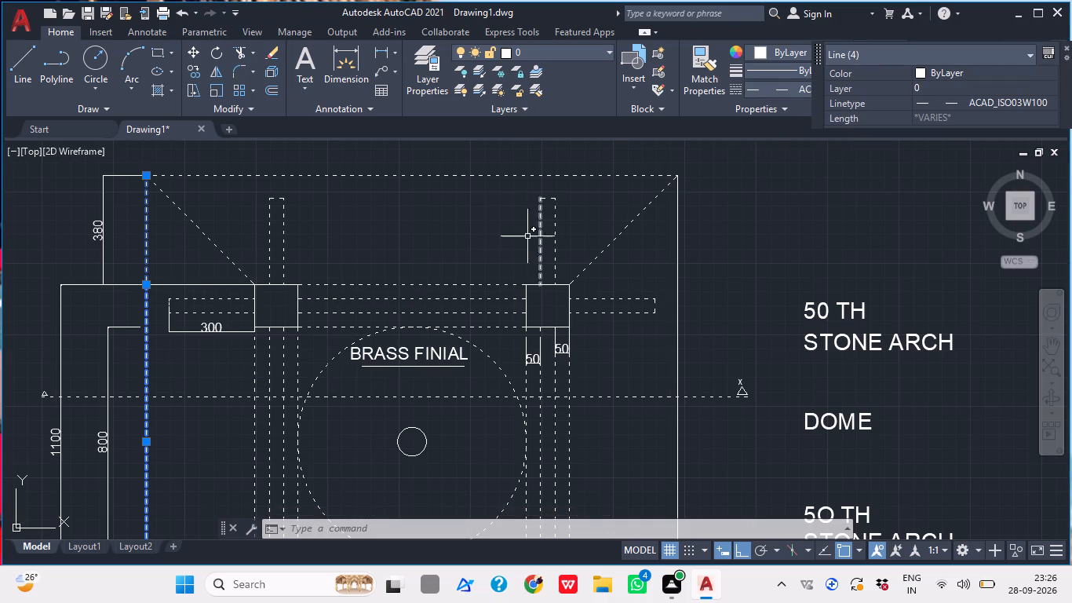
pyautogui.scroll(-1, 526, 236)
pyautogui.moveTo(526, 236); pyautogui.dragTo(565, 198, button='middle')
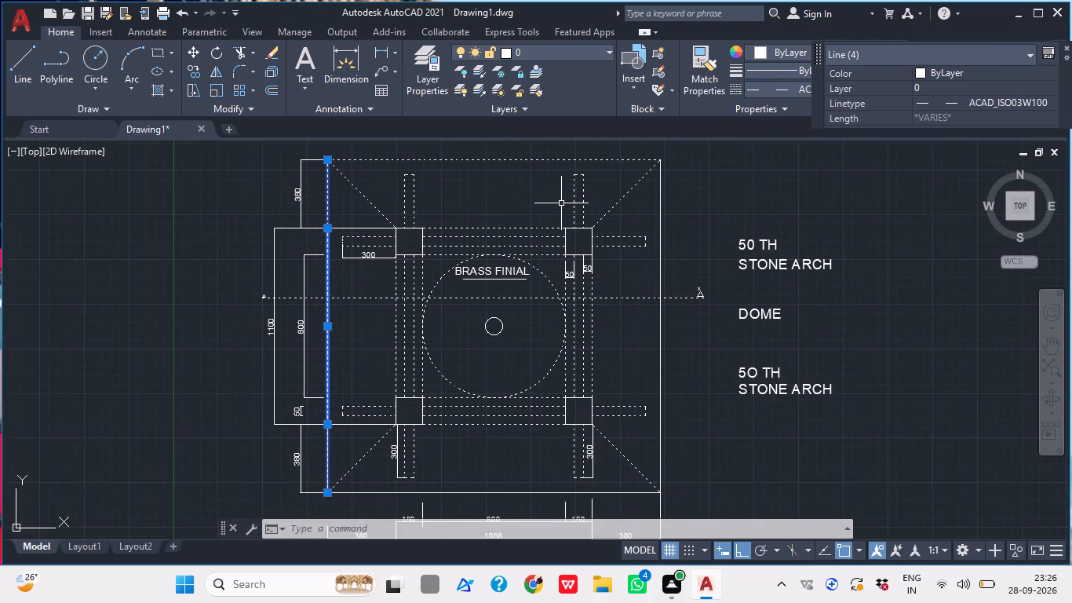
pyautogui.press('Escape')
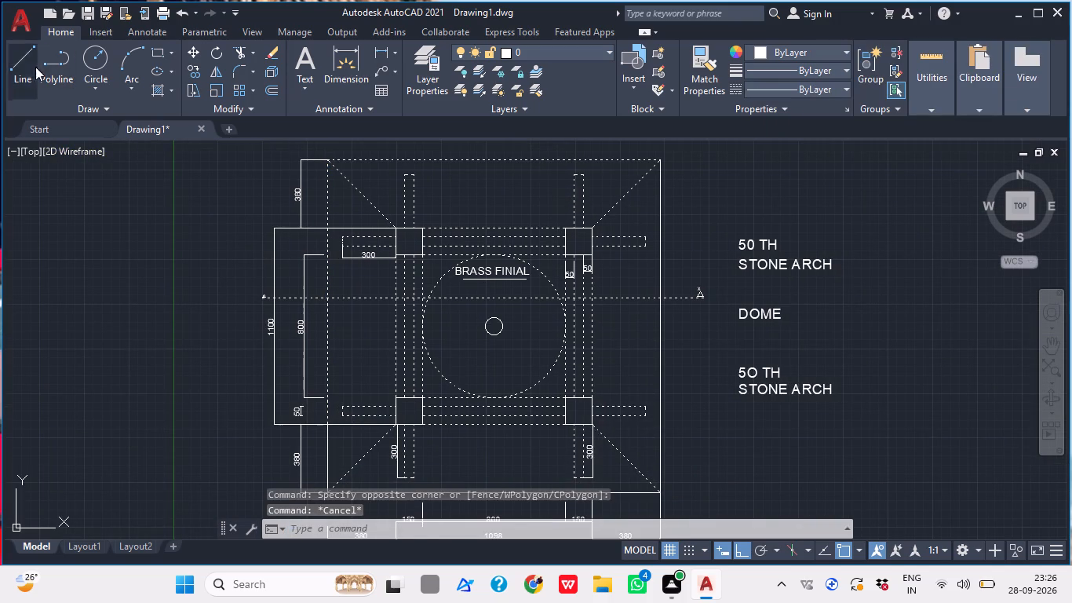
# Set the linetype of the plan's lower outer chajja edge to ACAD_ISO03W100.
pyautogui.moveTo(444, 438); pyautogui.dragTo(377, 325, button='middle')
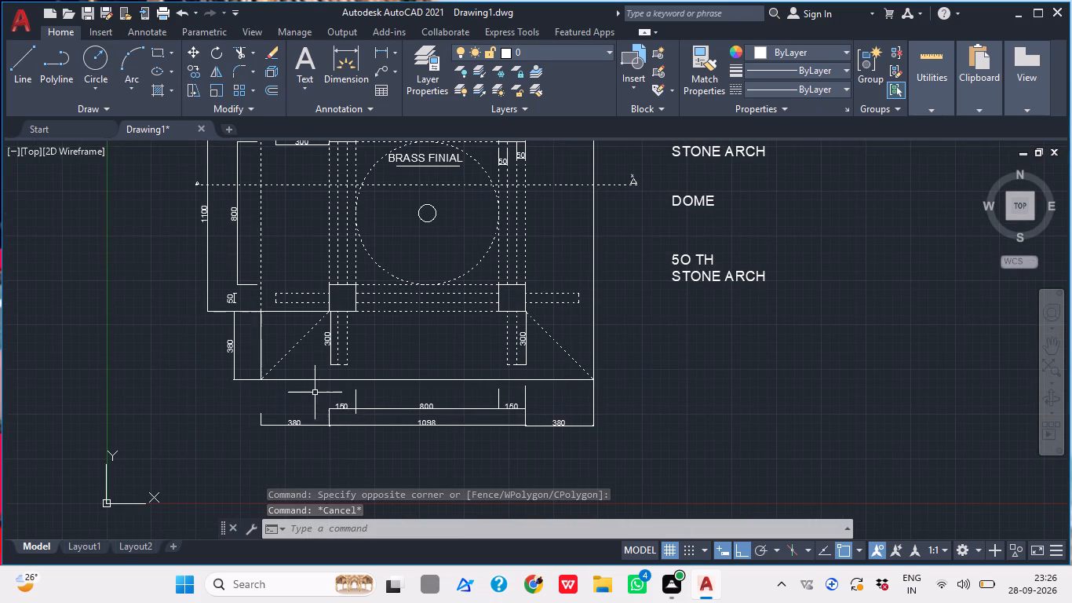
pyautogui.click(318, 382)
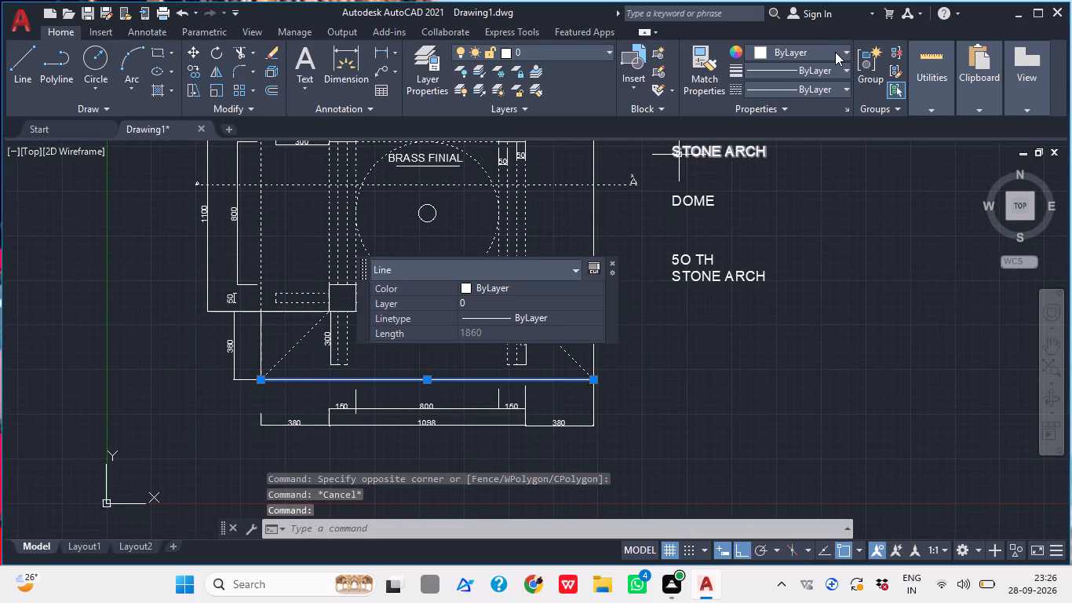
pyautogui.click(830, 92)
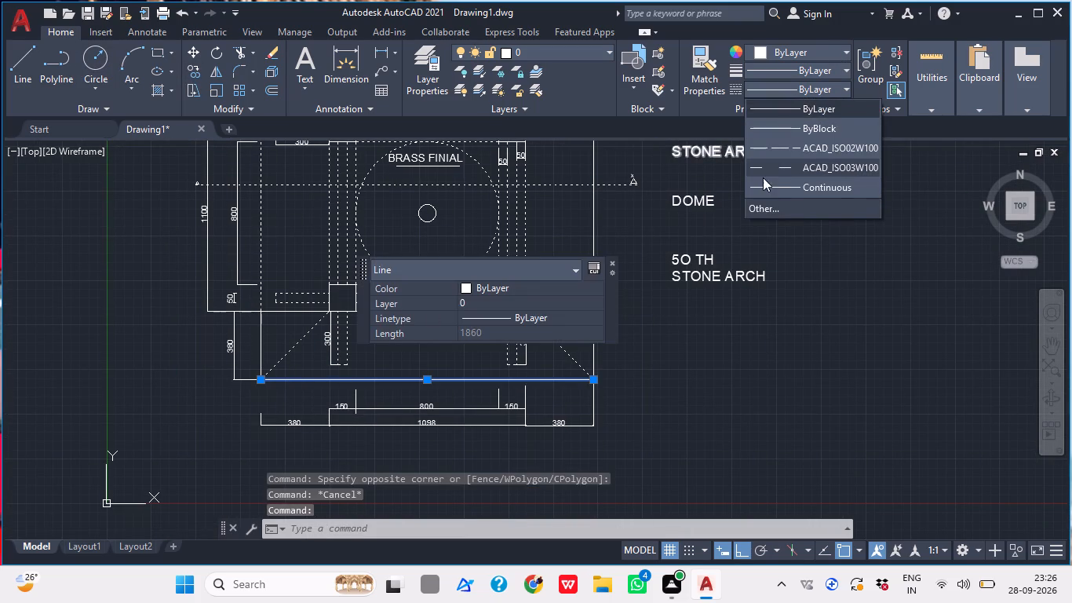
pyautogui.click(773, 165)
pyautogui.press('Escape')
# Set the linetype of the plan's right outer chajja edge to ACAD_ISO03W100.
pyautogui.moveTo(534, 297); pyautogui.dragTo(528, 305, button='middle')
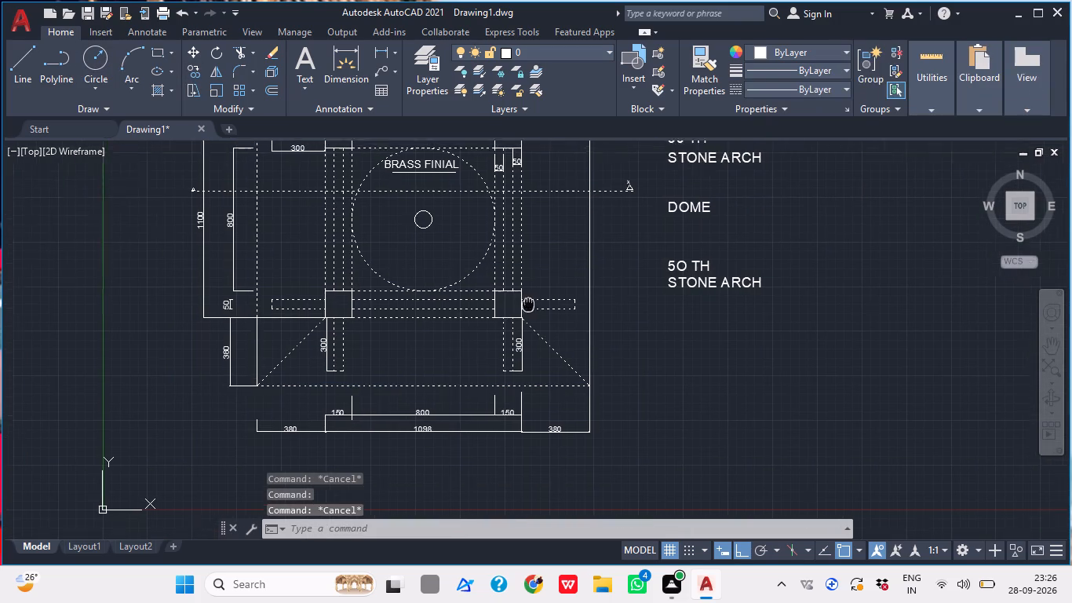
pyautogui.moveTo(528, 305); pyautogui.dragTo(448, 363, button='middle')
pyautogui.click(531, 308)
pyautogui.click(500, 306)
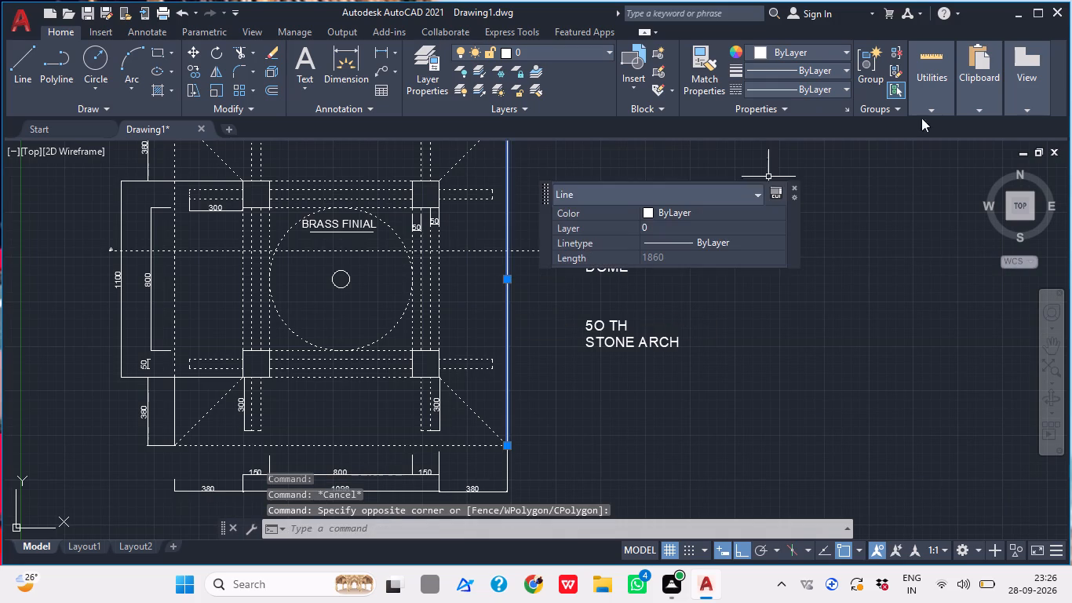
pyautogui.click(815, 93)
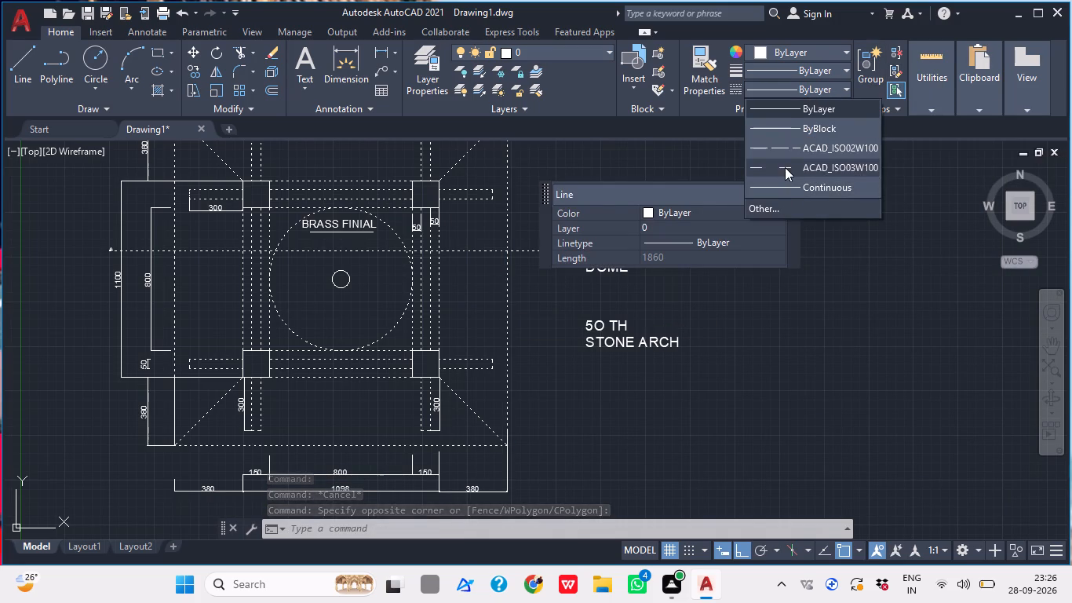
pyautogui.click(785, 167)
pyautogui.press('Escape')
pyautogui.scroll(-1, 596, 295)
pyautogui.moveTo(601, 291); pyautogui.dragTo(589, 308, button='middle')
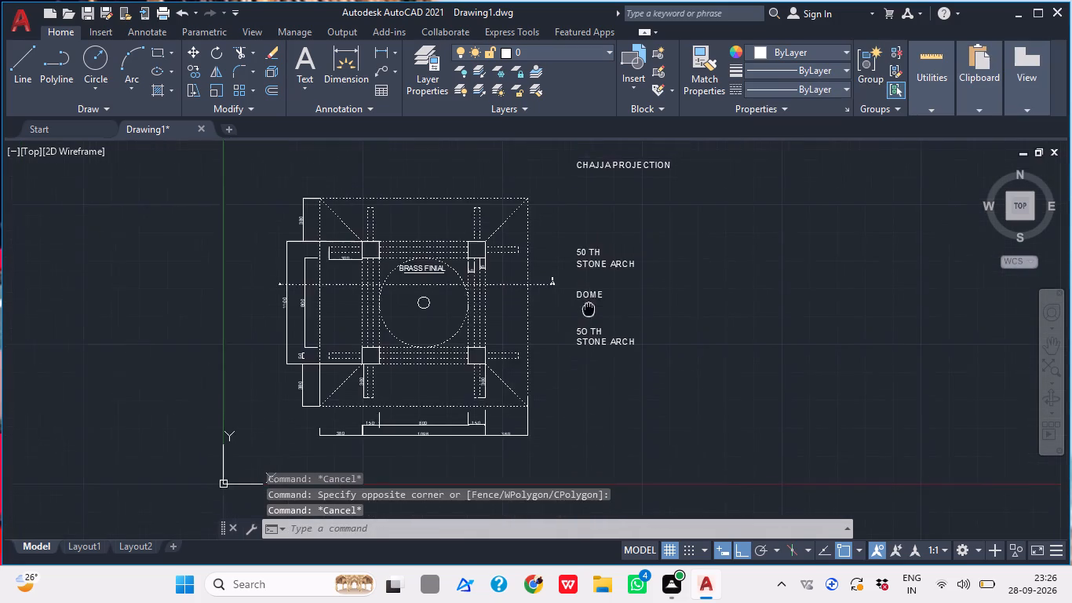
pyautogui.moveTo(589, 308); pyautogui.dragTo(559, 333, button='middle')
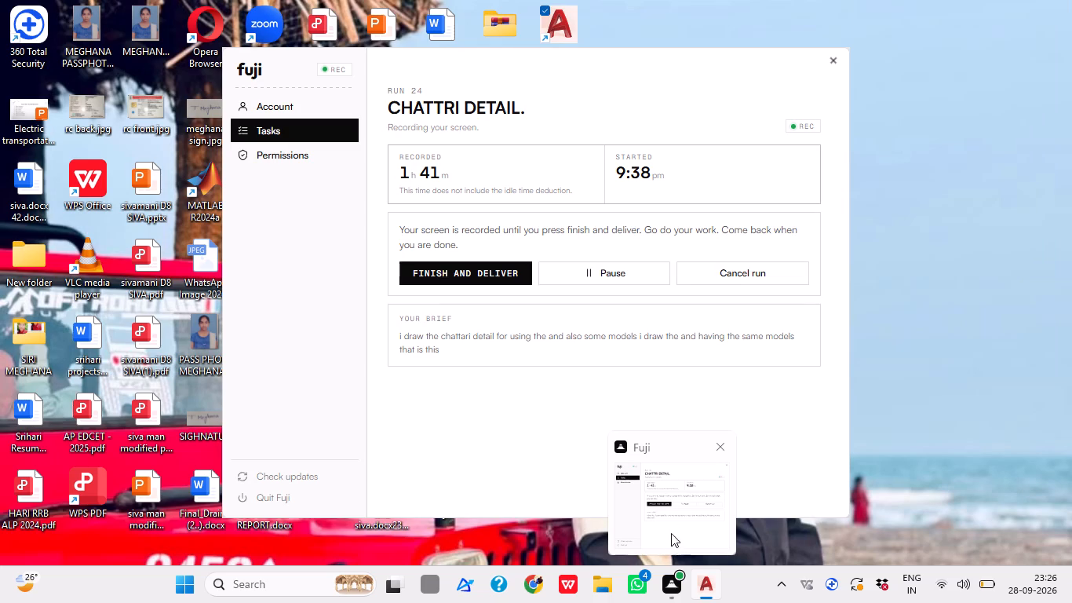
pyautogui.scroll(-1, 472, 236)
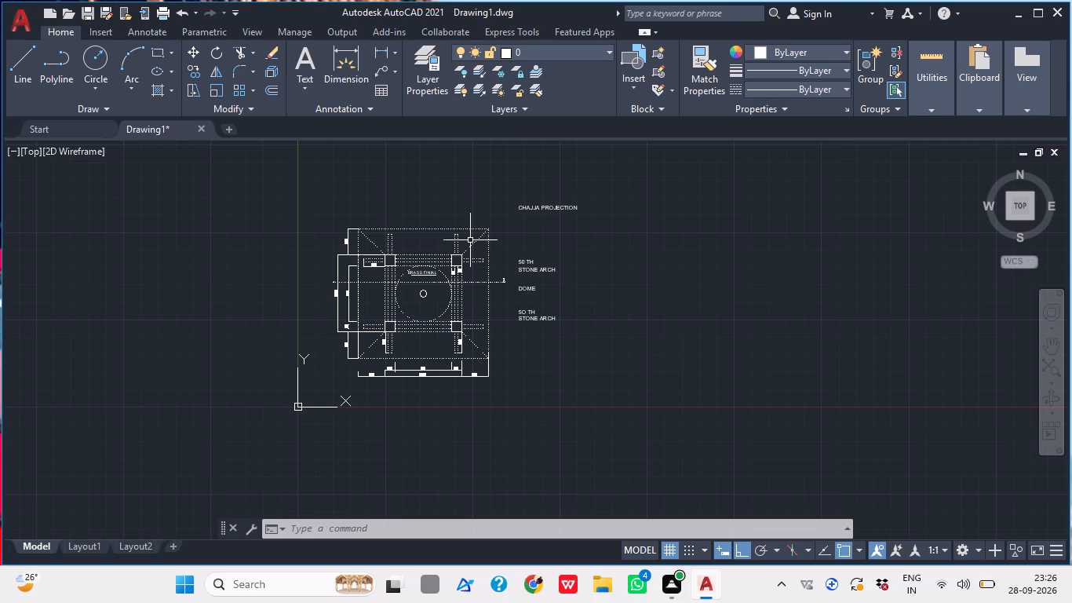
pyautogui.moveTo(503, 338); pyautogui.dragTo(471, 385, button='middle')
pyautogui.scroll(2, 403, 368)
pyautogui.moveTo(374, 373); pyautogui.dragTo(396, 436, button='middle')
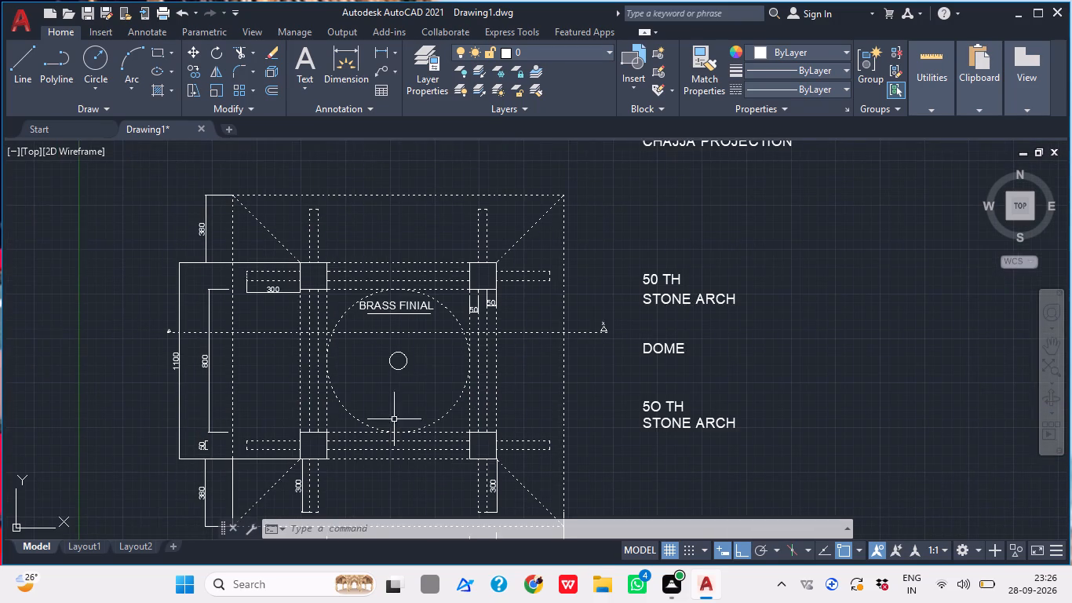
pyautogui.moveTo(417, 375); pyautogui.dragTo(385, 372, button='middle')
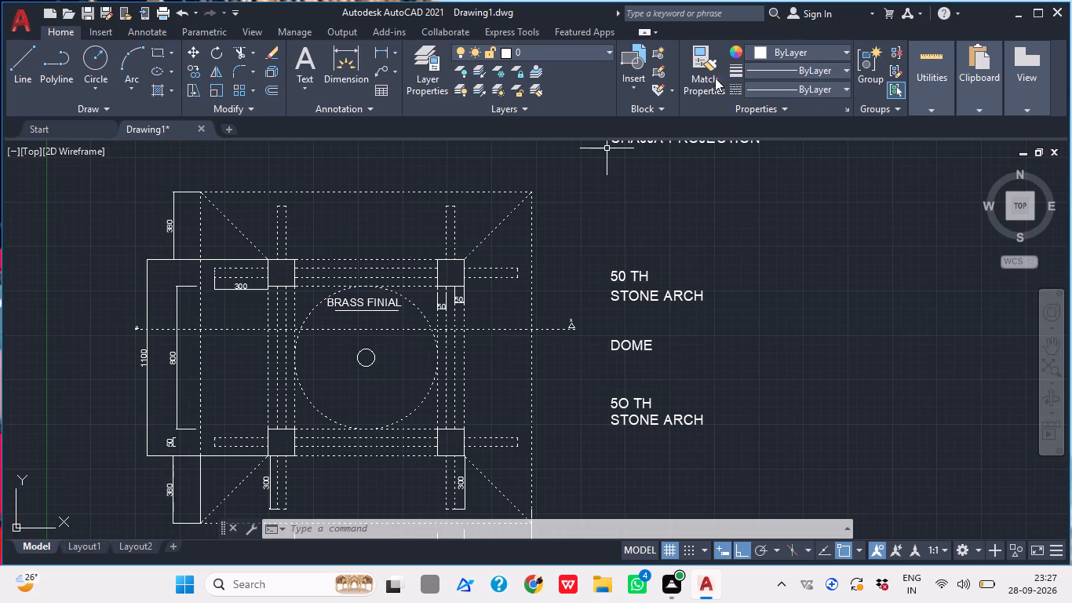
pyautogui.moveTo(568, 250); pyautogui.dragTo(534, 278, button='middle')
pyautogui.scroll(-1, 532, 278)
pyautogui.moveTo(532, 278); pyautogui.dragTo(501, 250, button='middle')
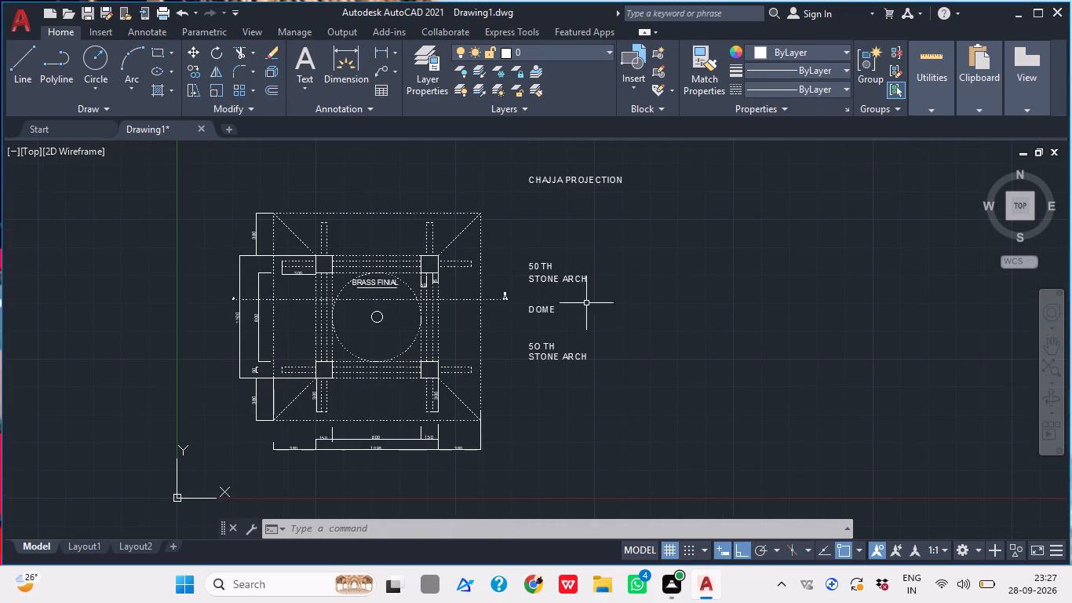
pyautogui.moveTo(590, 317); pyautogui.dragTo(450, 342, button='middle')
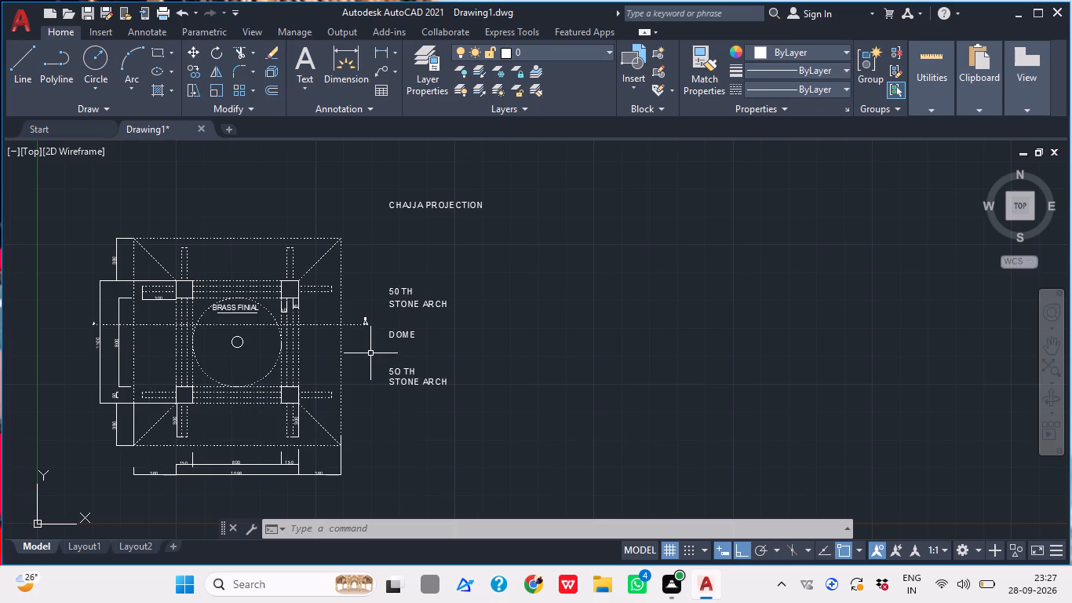
# Draw an L-shaped leader line rising about 250 from the plan's upper chajja edge and running across to the CHAJJA PROJECTION label.
pyautogui.write('L')
pyautogui.press('space')
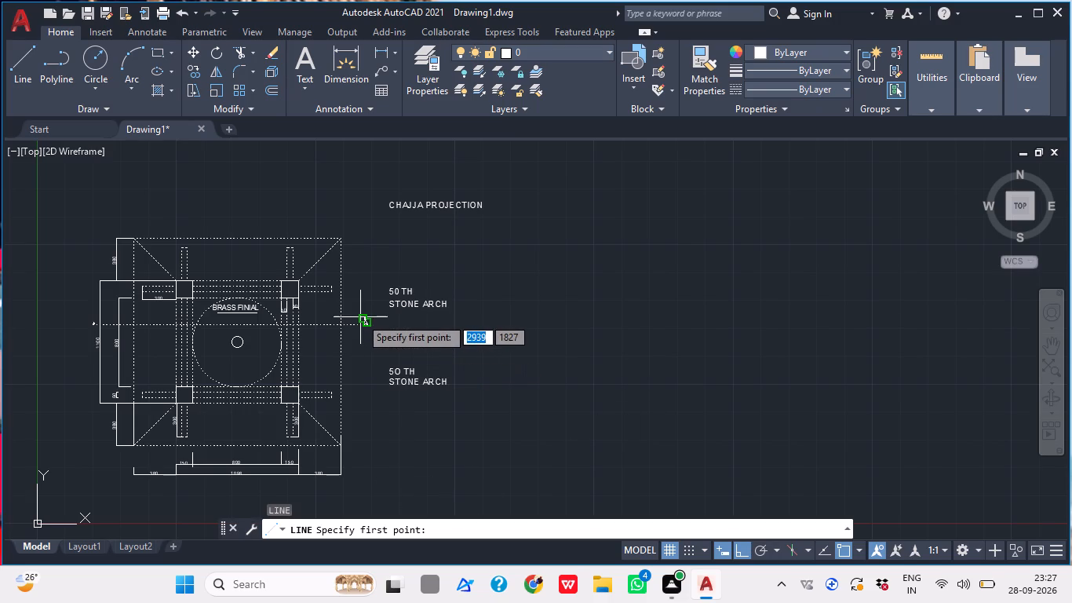
pyautogui.scroll(2, 297, 234)
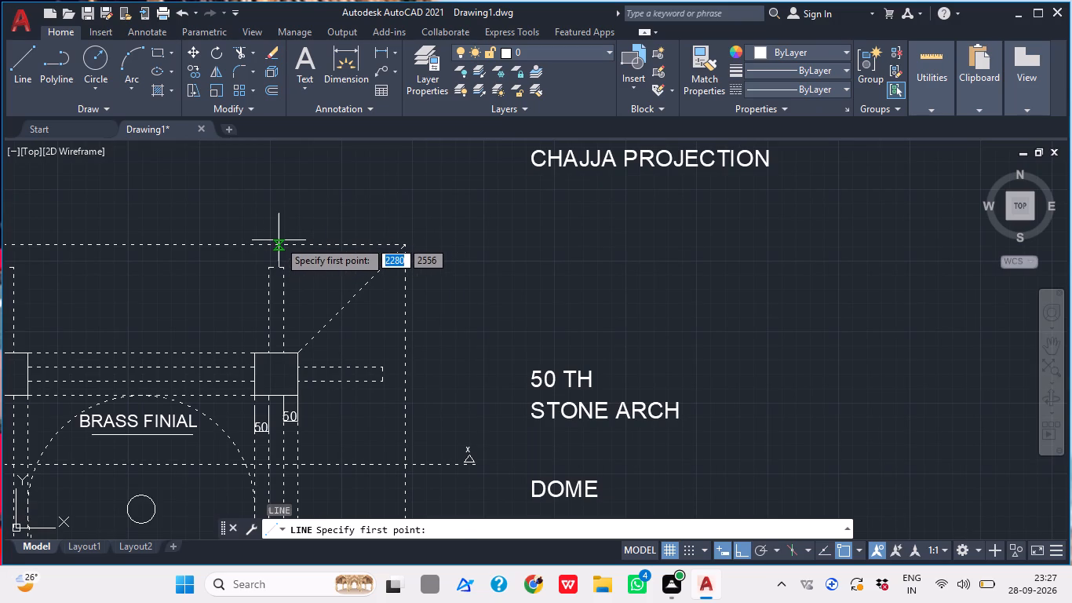
pyautogui.click(279, 240)
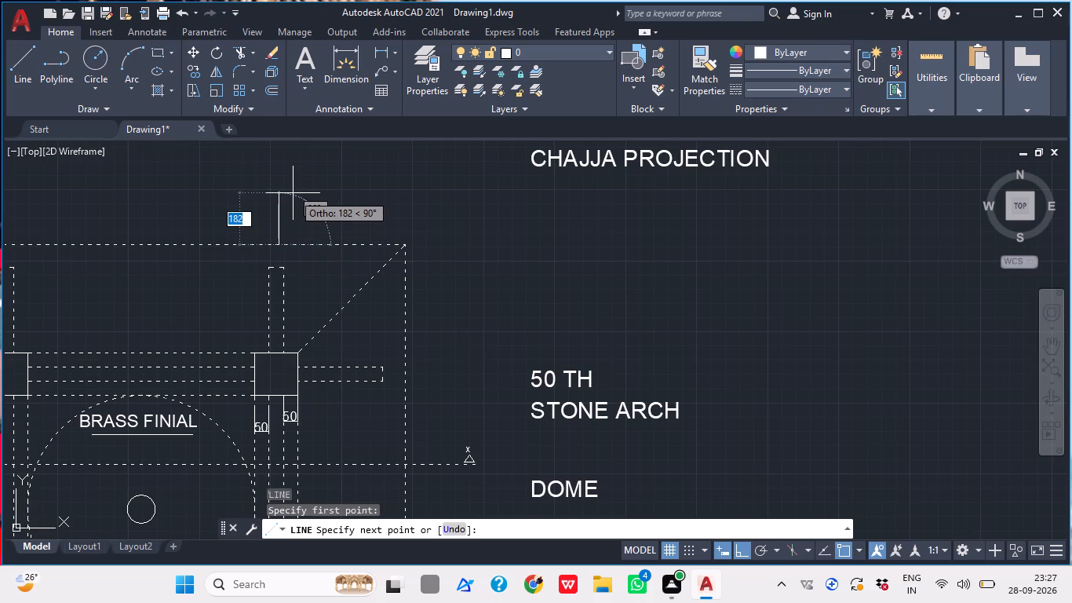
pyautogui.click(293, 193)
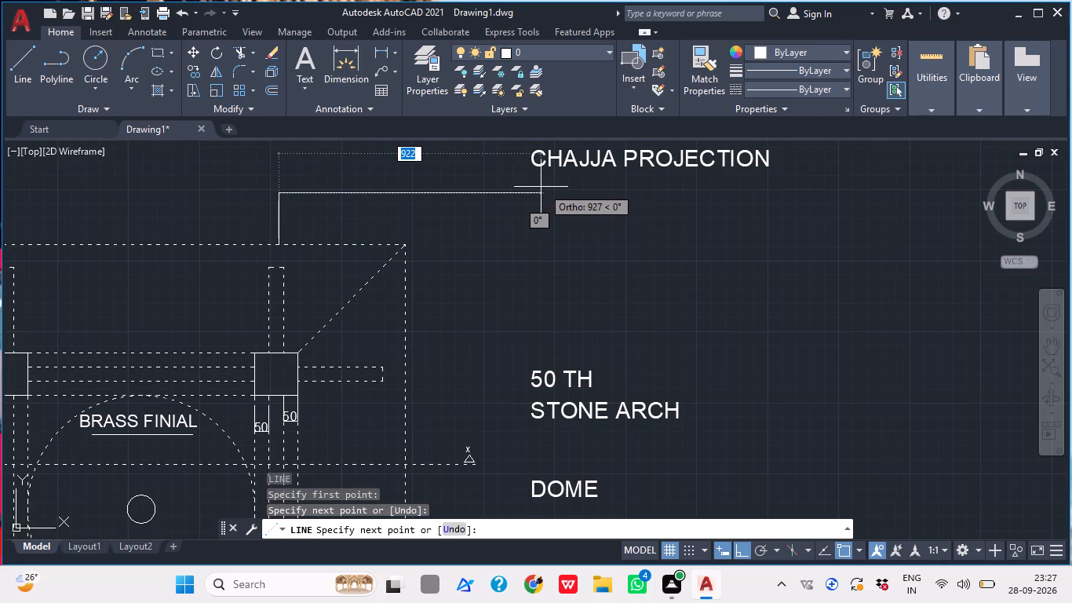
pyautogui.hotkey('ctrl', 'z')
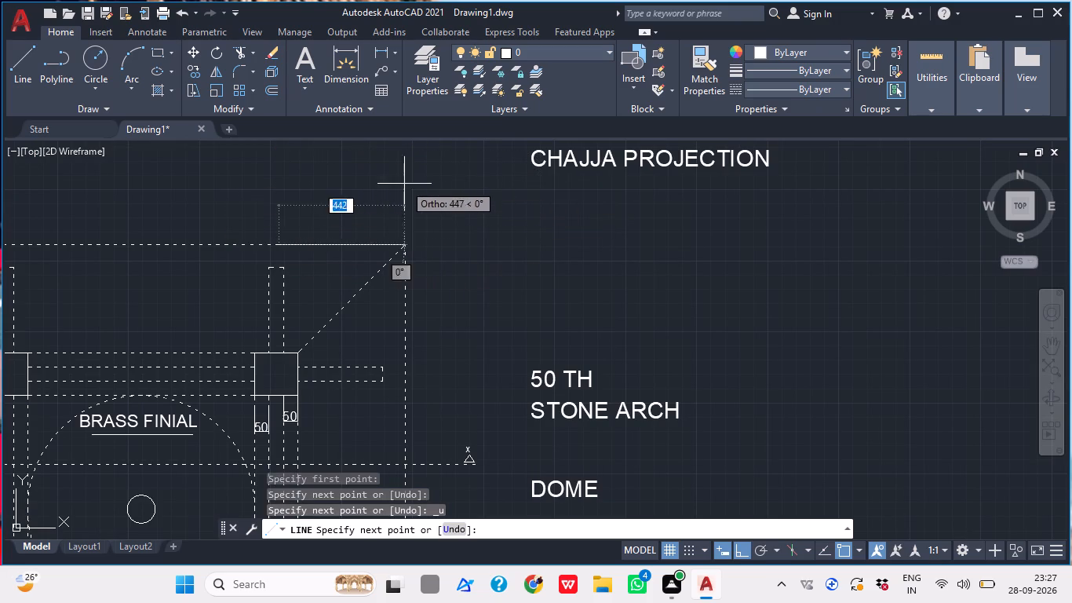
pyautogui.click(304, 170)
pyautogui.scroll(2, 510, 160)
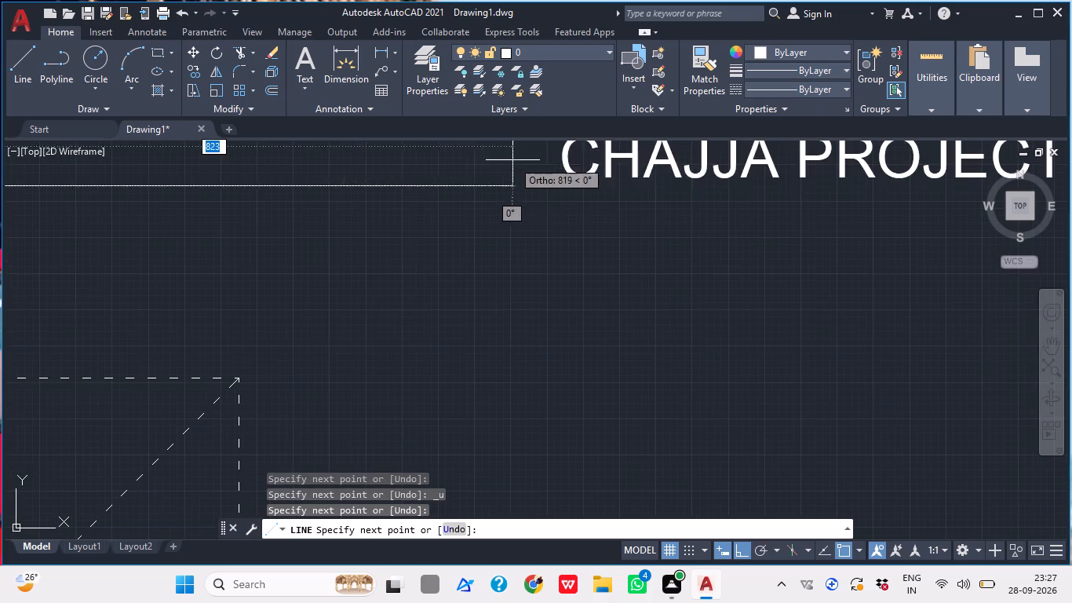
pyautogui.click(549, 160)
pyautogui.moveTo(563, 183); pyautogui.dragTo(538, 278, button='middle')
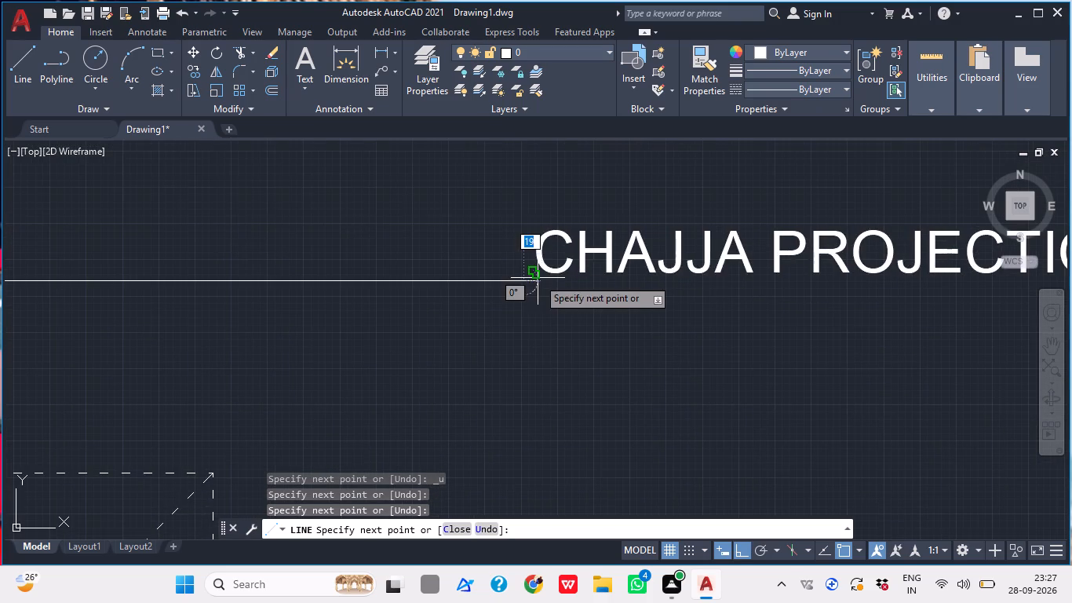
pyautogui.press('Escape')
pyautogui.scroll(-5, 538, 276)
pyautogui.moveTo(574, 303); pyautogui.dragTo(465, 326, button='middle')
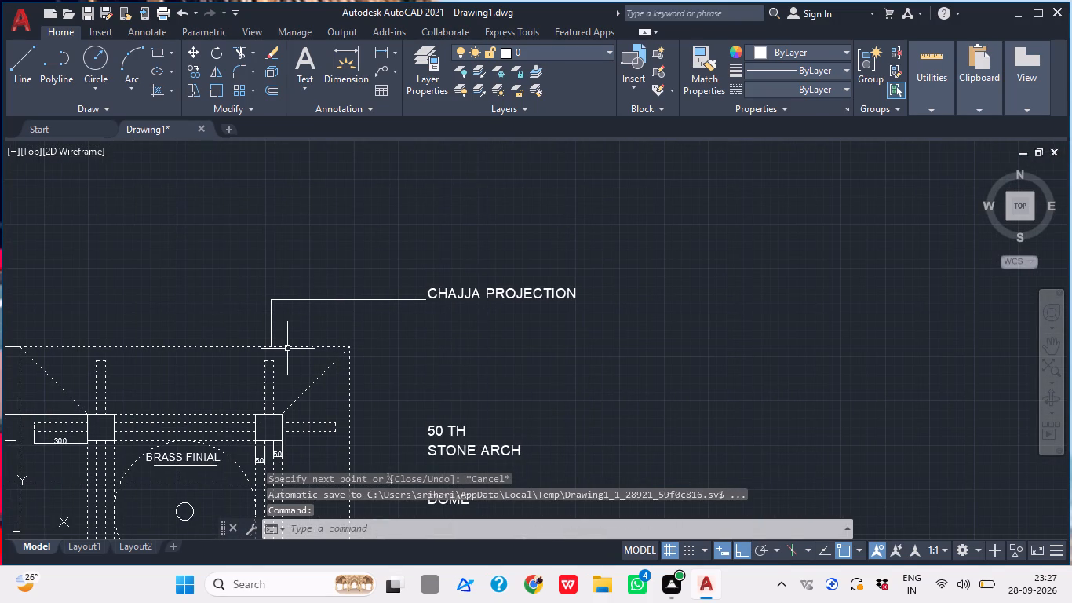
# Draw a triangular arrowhead about 111 tall on the chajja leader, with its tip on the plan's upper chajja edge.
pyautogui.write('L')
pyautogui.press('space')
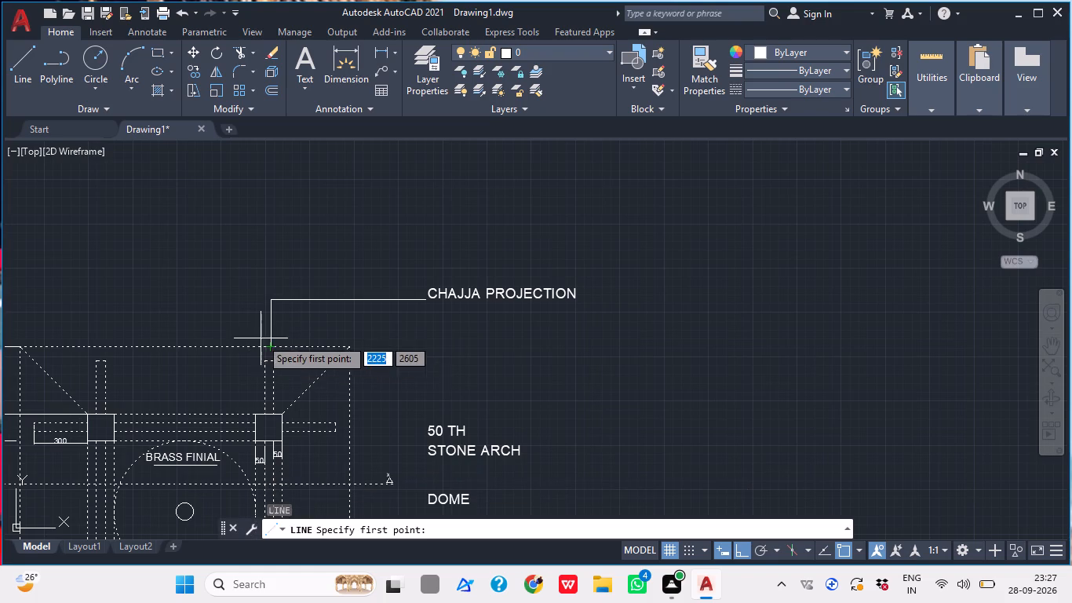
pyautogui.scroll(6, 261, 338)
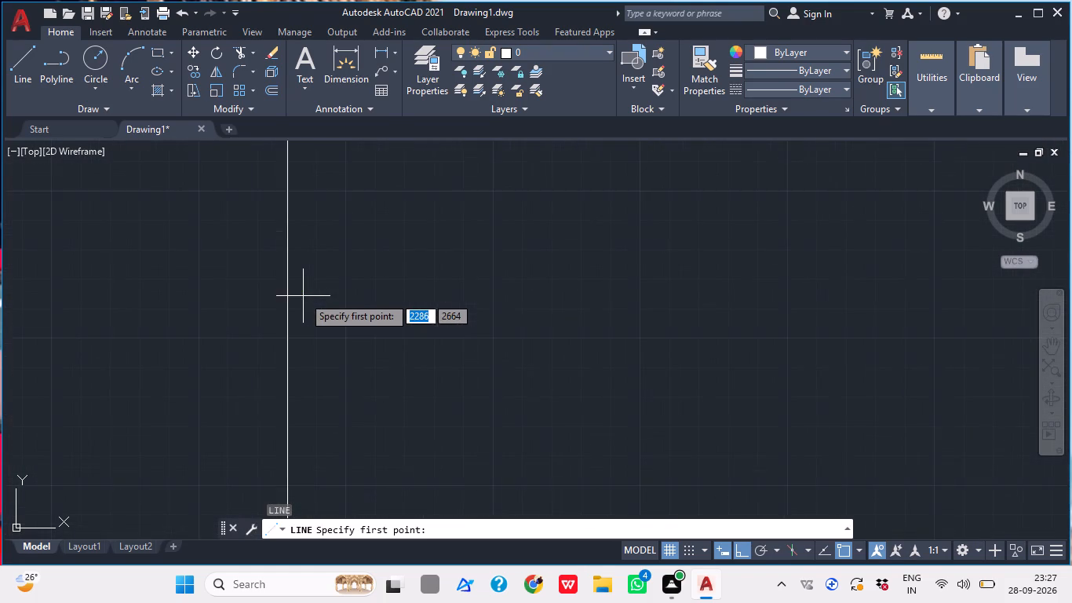
pyautogui.scroll(1, 303, 297)
pyautogui.scroll(-2, 316, 294)
pyautogui.click(268, 288)
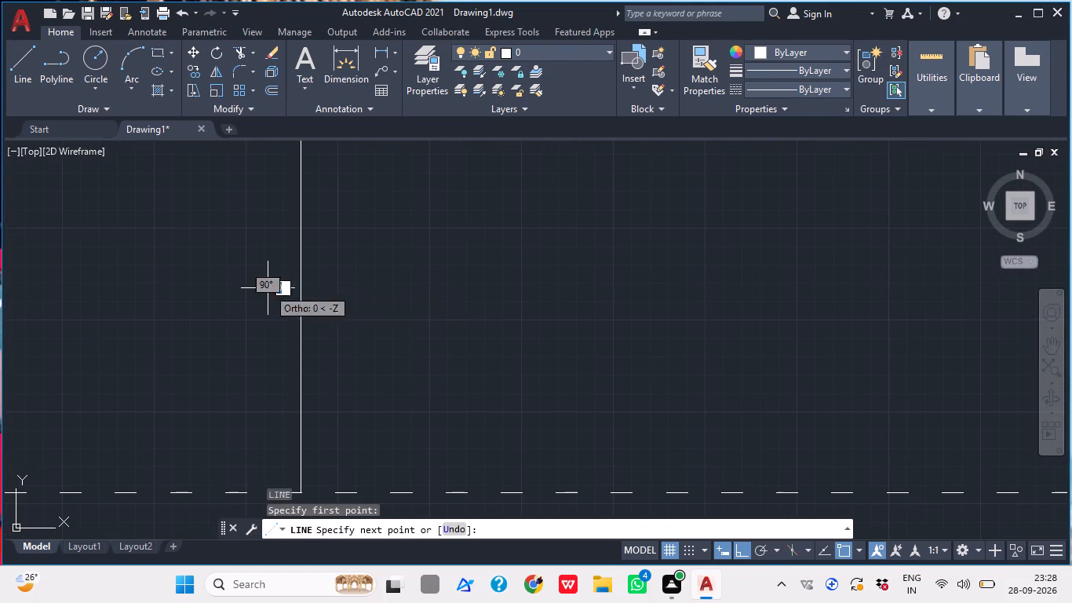
pyautogui.click(345, 291)
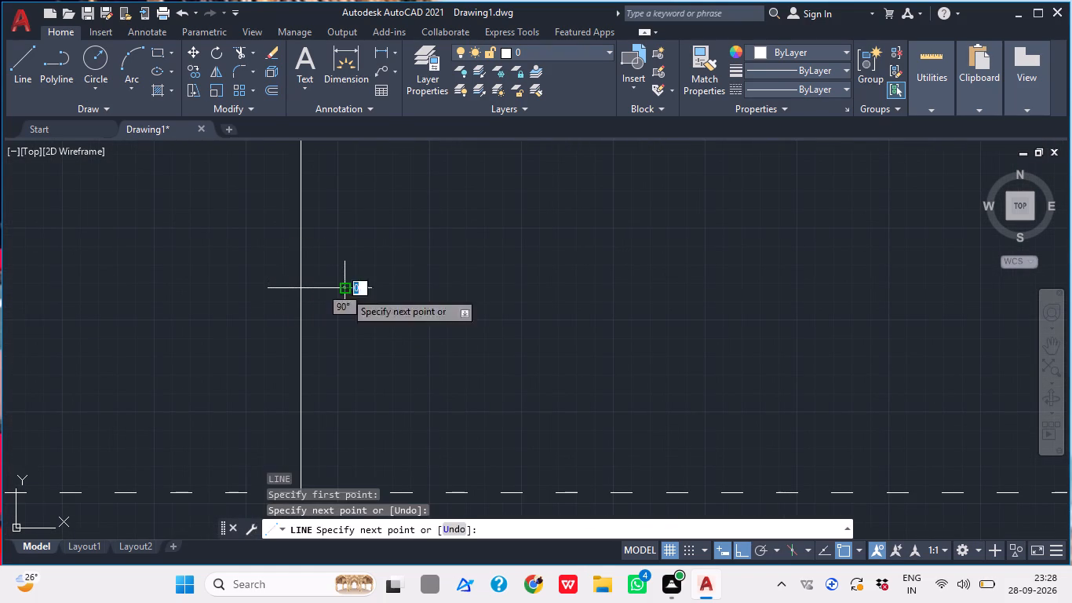
pyautogui.moveTo(328, 379); pyautogui.dragTo(347, 261, button='middle')
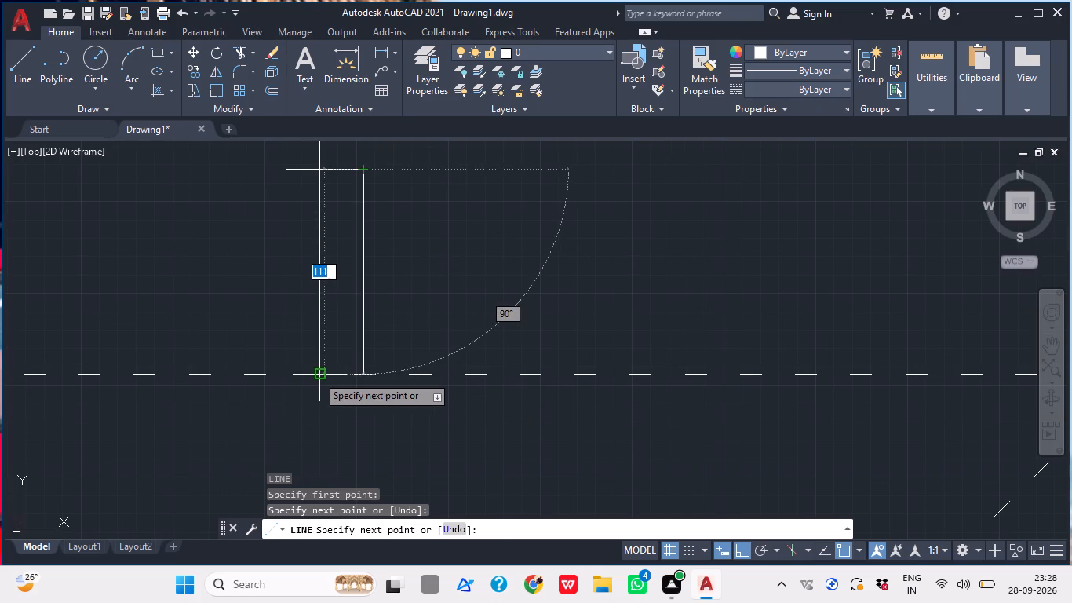
pyautogui.click(317, 375)
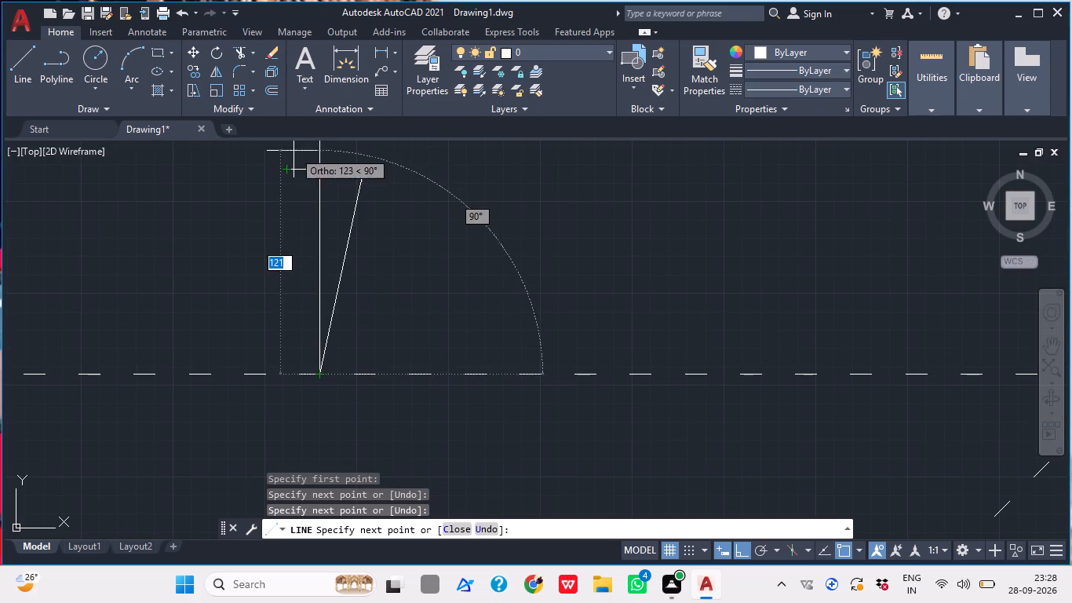
pyautogui.scroll(1, 293, 167)
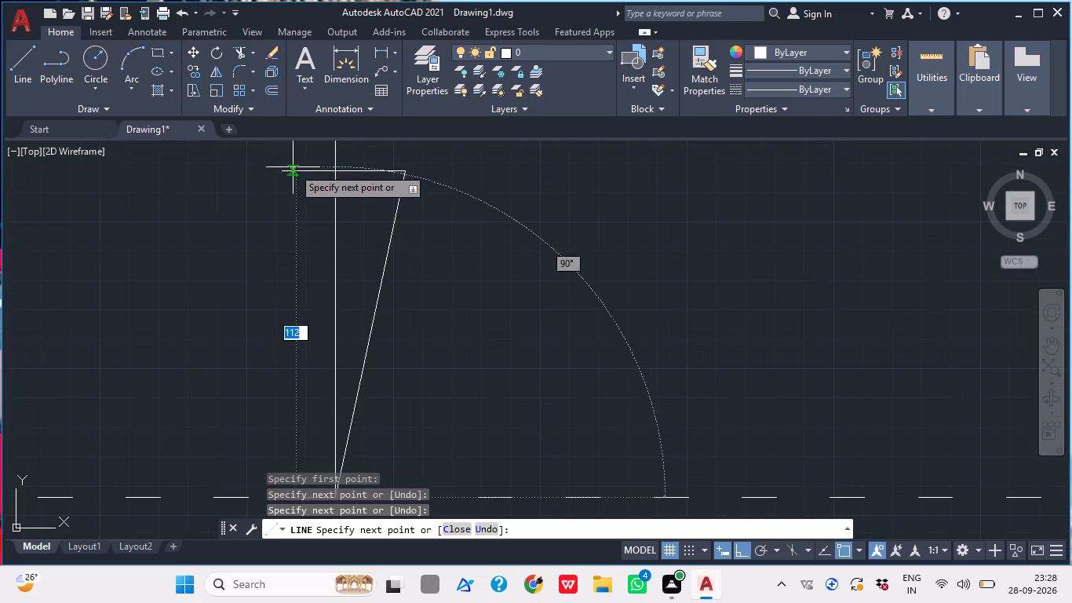
pyautogui.click(283, 172)
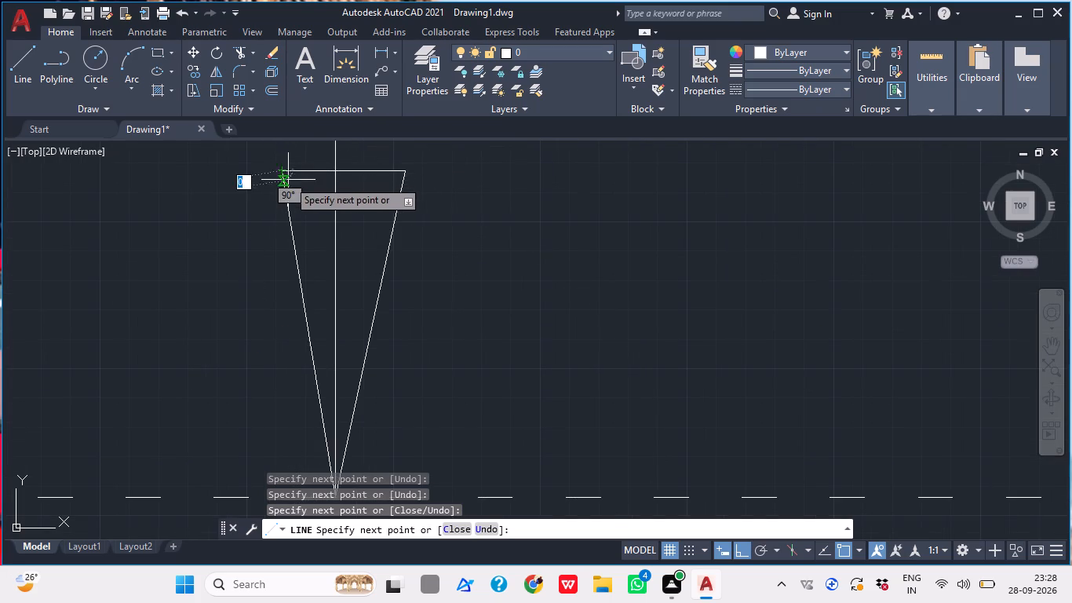
pyautogui.scroll(-3, 294, 191)
pyautogui.press('Escape')
pyautogui.scroll(-2, 267, 274)
pyautogui.moveTo(312, 283); pyautogui.dragTo(298, 301, button='middle')
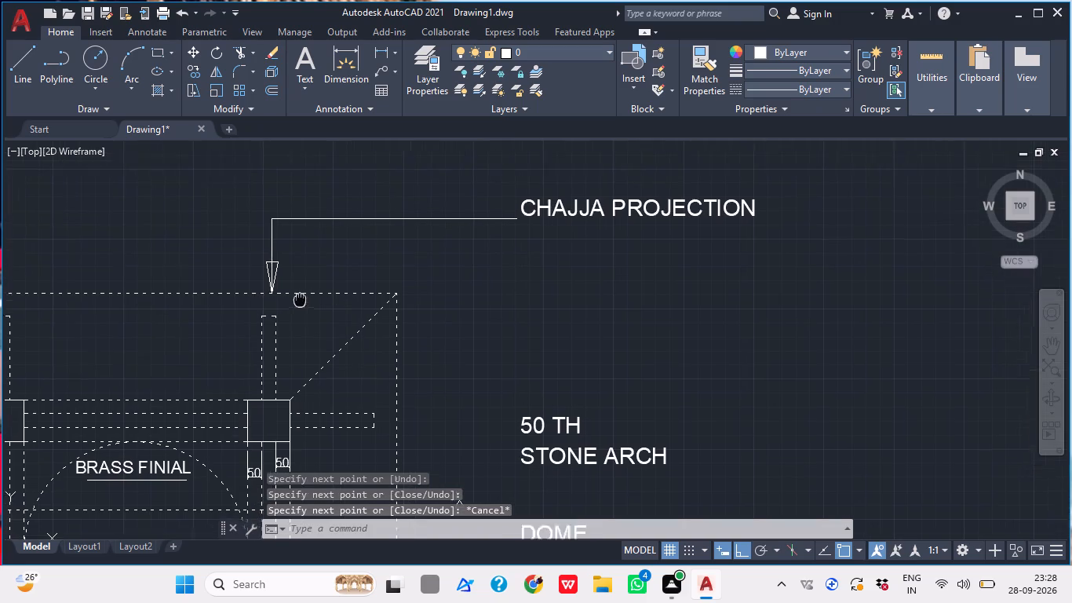
# Trim away the part of the chajja leader line that runs inside the arrowhead triangle.
pyautogui.moveTo(298, 301); pyautogui.dragTo(294, 302, button='middle')
pyautogui.scroll(2, 268, 274)
pyautogui.middleClick(274, 283)
pyautogui.scroll(-6, 278, 290)
pyautogui.scroll(3, 288, 293)
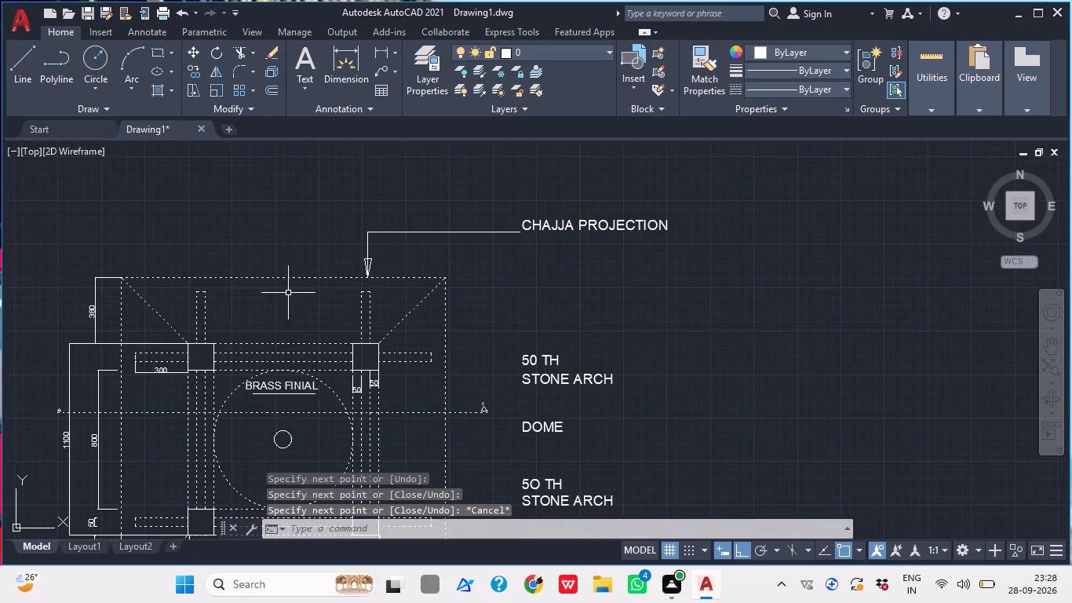
pyautogui.scroll(2, 377, 255)
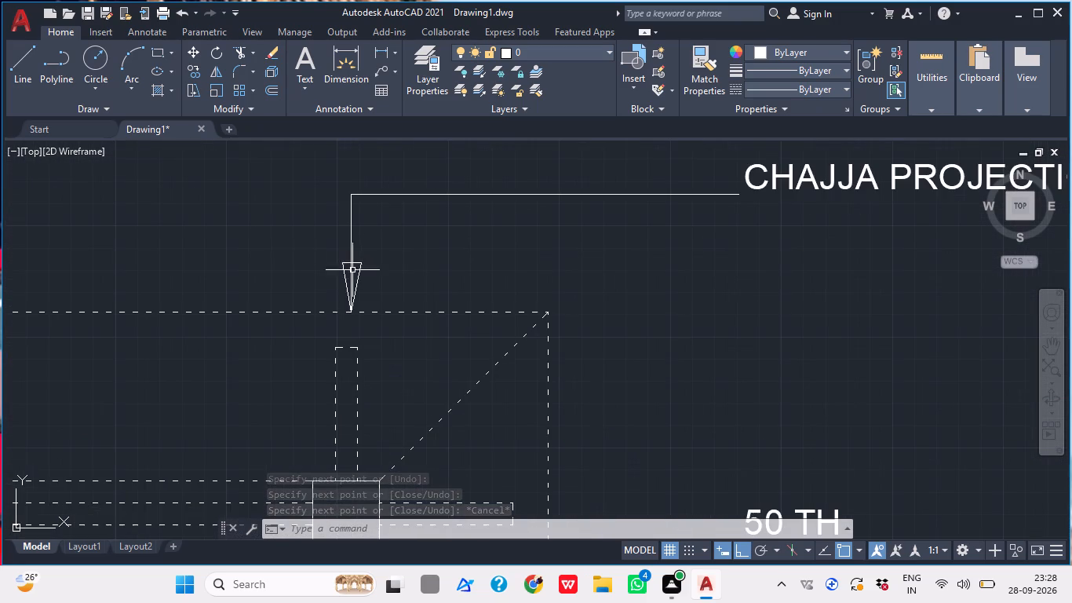
pyautogui.write('TR')
pyautogui.press('space')
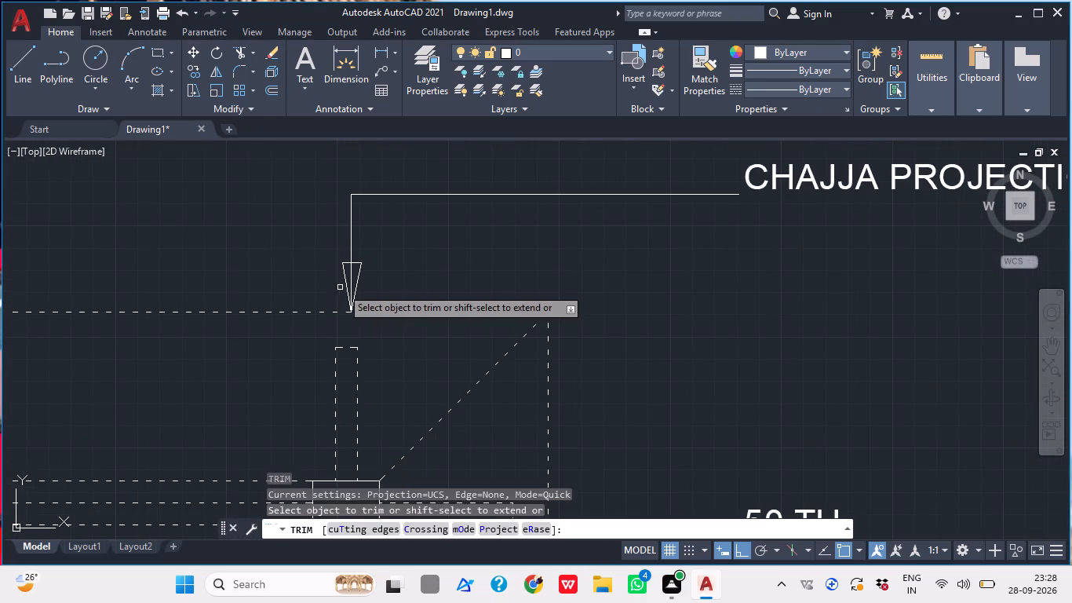
pyautogui.scroll(3, 355, 276)
pyautogui.click(355, 276)
pyautogui.click(329, 265)
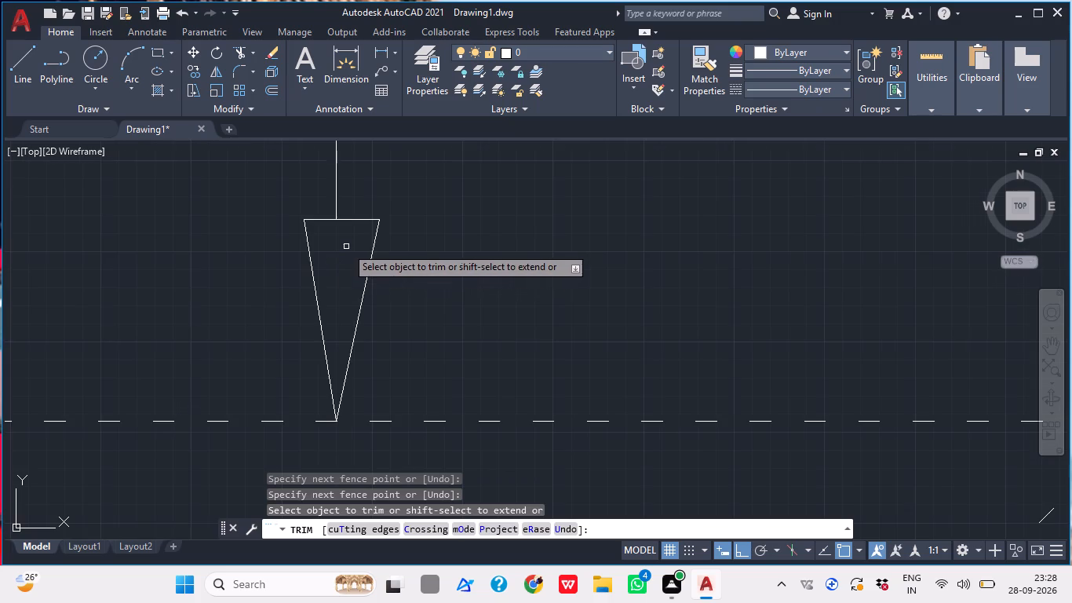
pyautogui.scroll(-1, 346, 247)
pyautogui.moveTo(382, 249); pyautogui.dragTo(347, 301, button='middle')
pyautogui.press('Escape')
pyautogui.scroll(-1, 343, 303)
pyautogui.moveTo(383, 290); pyautogui.dragTo(359, 315, button='middle')
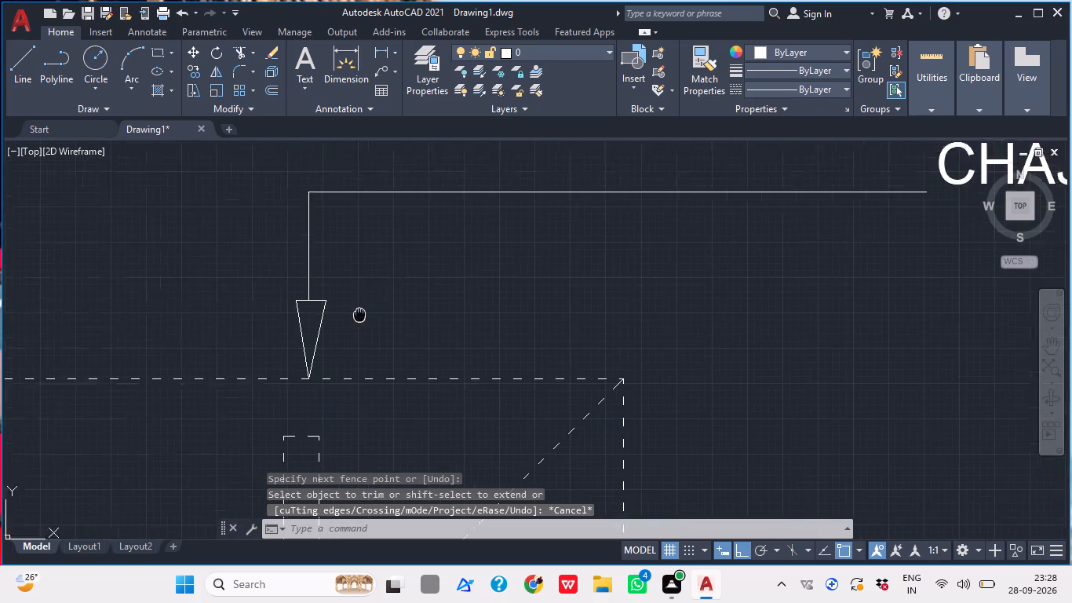
# Move the CHAJJA PROJECTION text slightly down to centre it on the end of its leader line.
pyautogui.moveTo(359, 315); pyautogui.dragTo(301, 359, button='middle')
pyautogui.scroll(-2, 311, 346)
pyautogui.scroll(2, 552, 309)
pyautogui.moveTo(582, 318); pyautogui.dragTo(458, 333, button='middle')
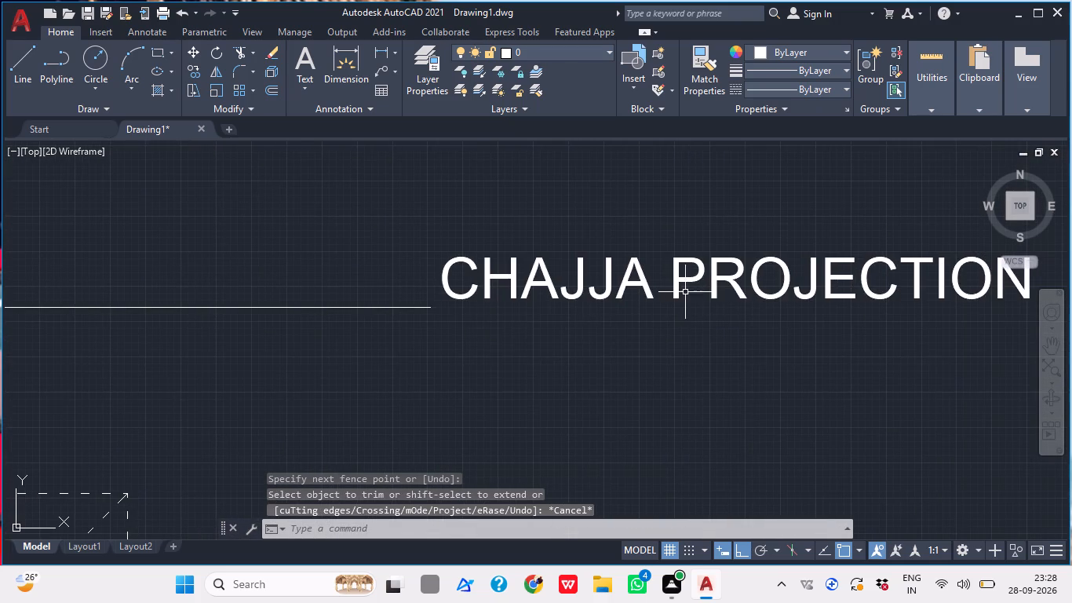
pyautogui.click(684, 288)
pyautogui.click(616, 279)
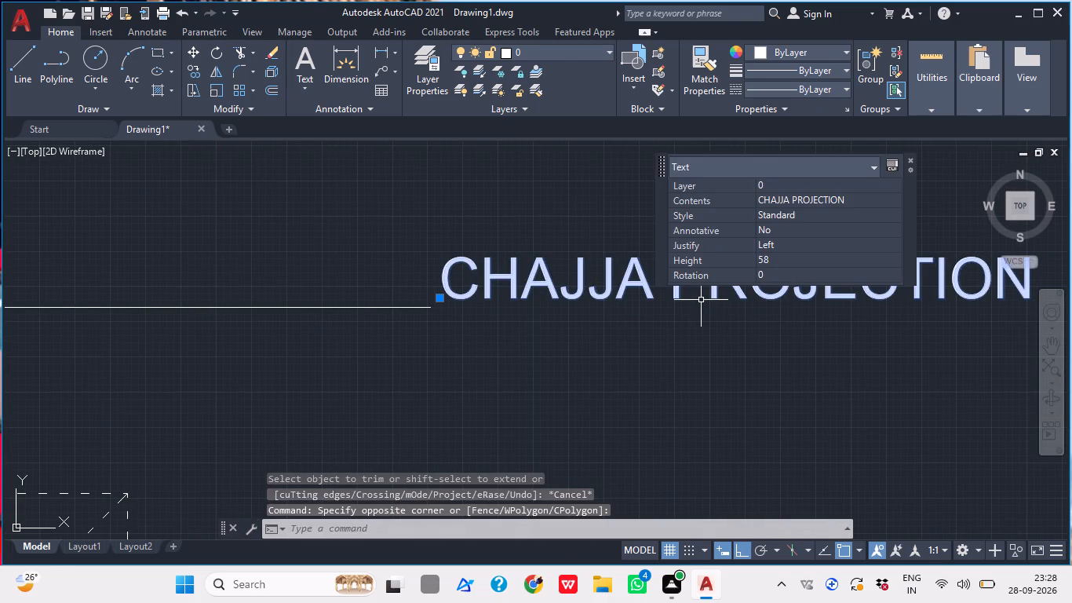
pyautogui.press('m')
pyautogui.press('space')
pyautogui.click(567, 294)
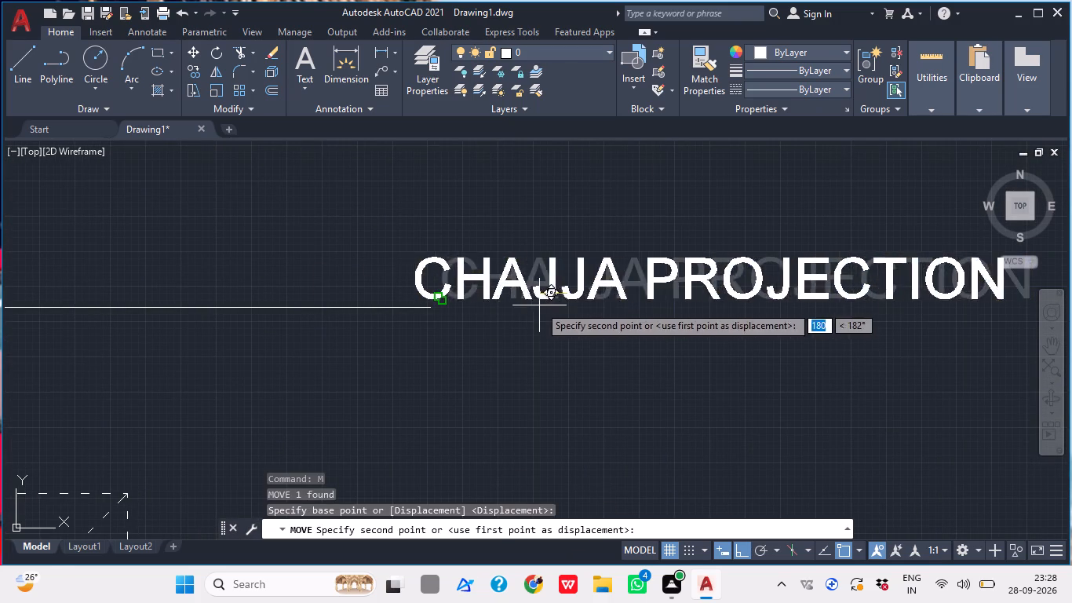
pyautogui.click(569, 322)
pyautogui.scroll(-2, 596, 306)
pyautogui.moveTo(637, 293); pyautogui.dragTo(614, 280, button='middle')
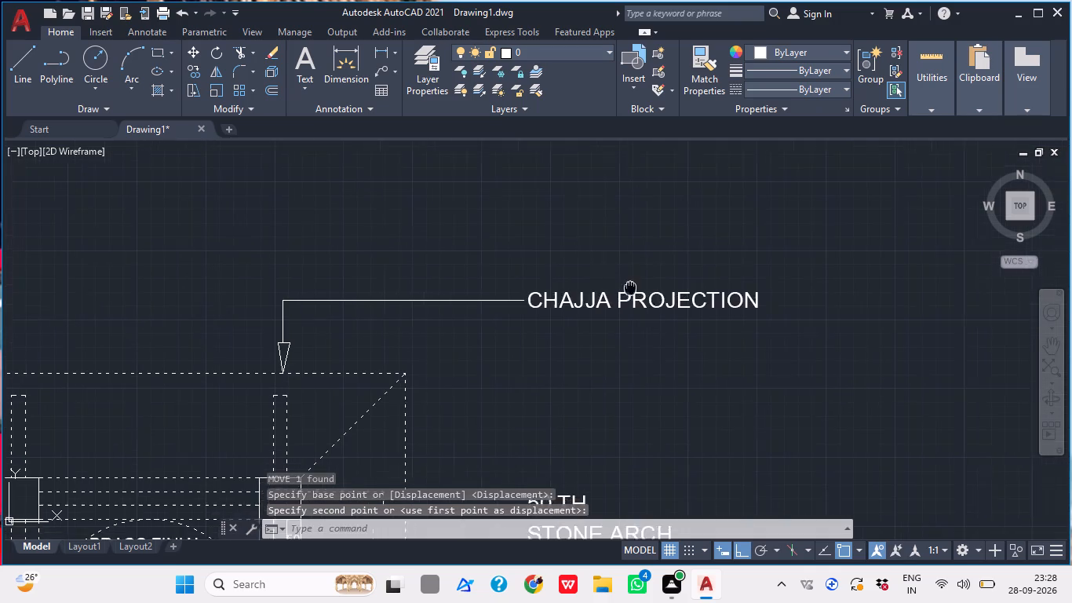
pyautogui.moveTo(614, 280); pyautogui.dragTo(588, 265, button='middle')
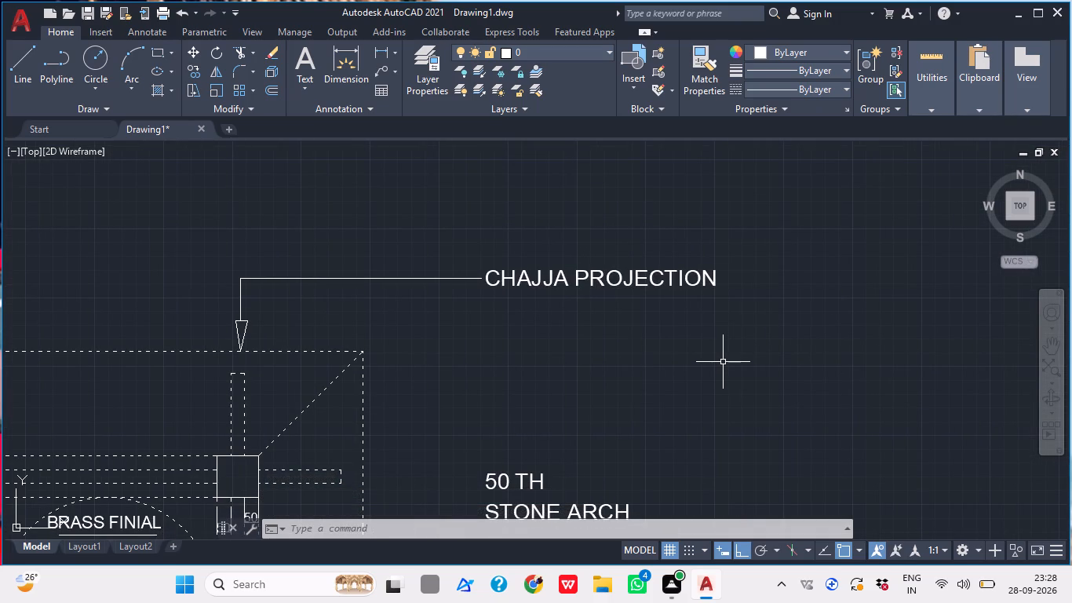
# Draw a horizontal leader line about 840 long from the arch line just below the upper-right column to the upper 50 TH STONE ARCH label.
pyautogui.moveTo(453, 318); pyautogui.dragTo(384, 213, button='middle')
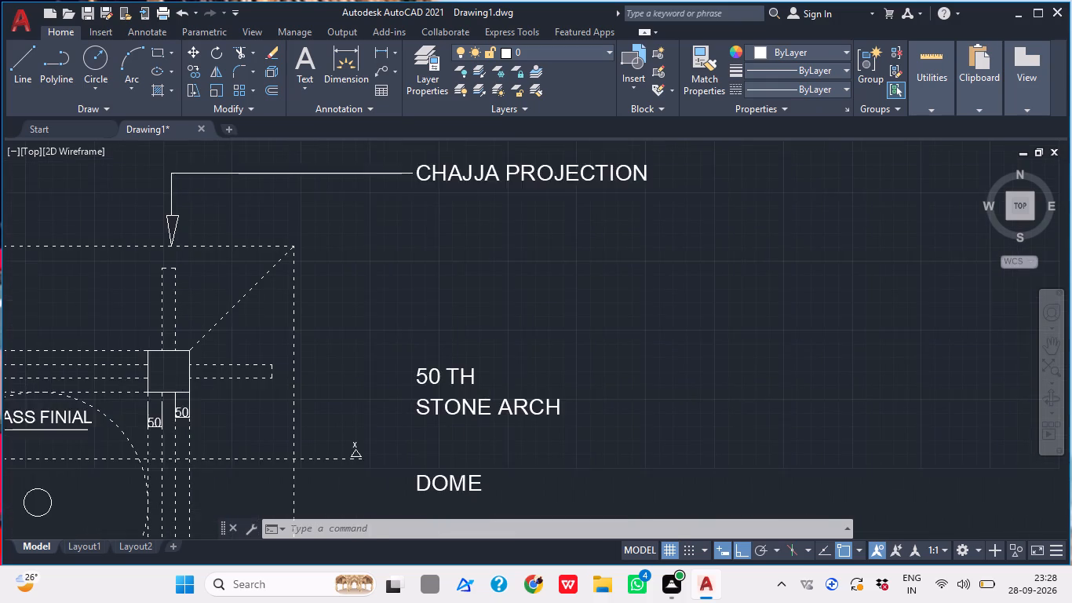
pyautogui.scroll(-1, 385, 215)
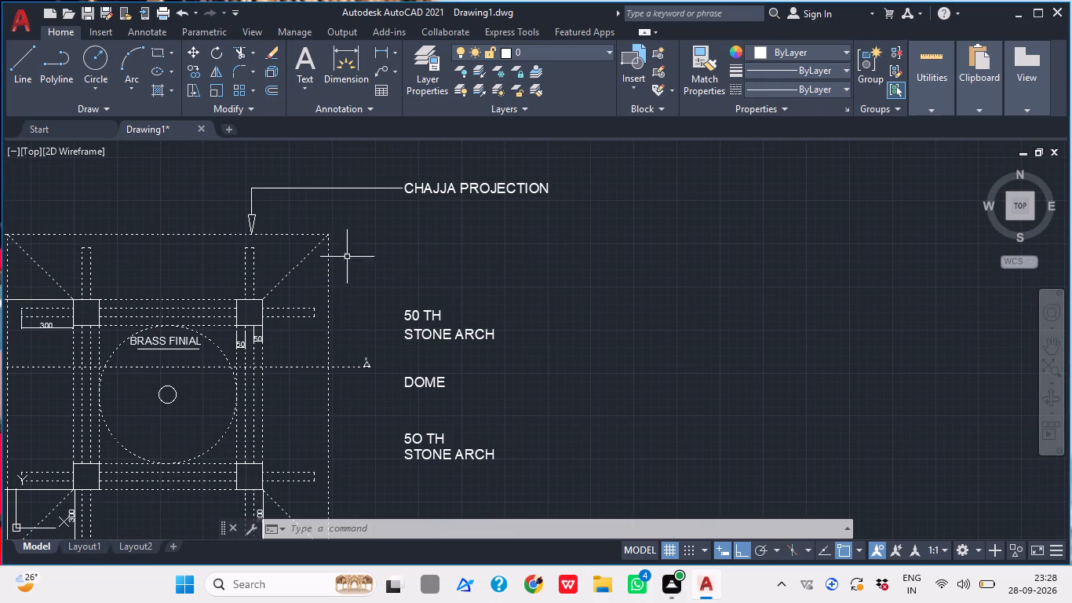
pyautogui.click(25, 64)
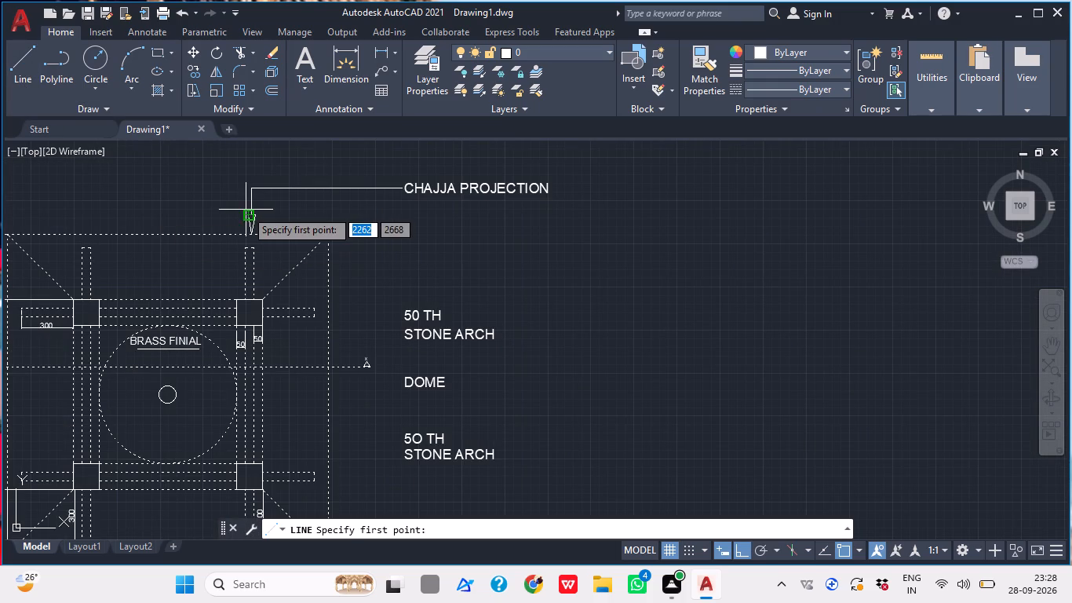
pyautogui.scroll(2, 268, 353)
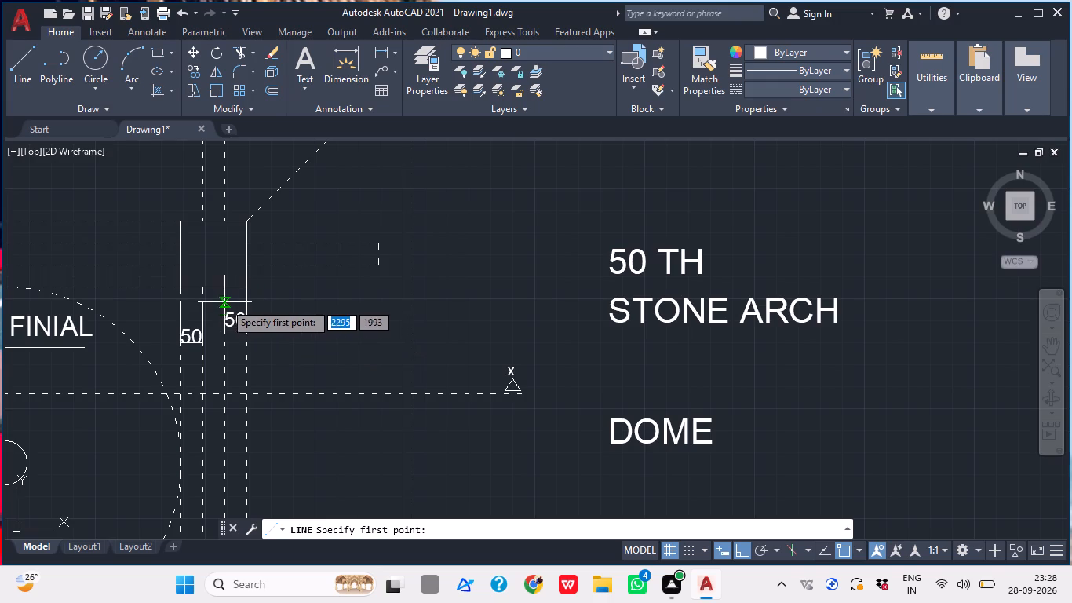
pyautogui.scroll(4, 230, 297)
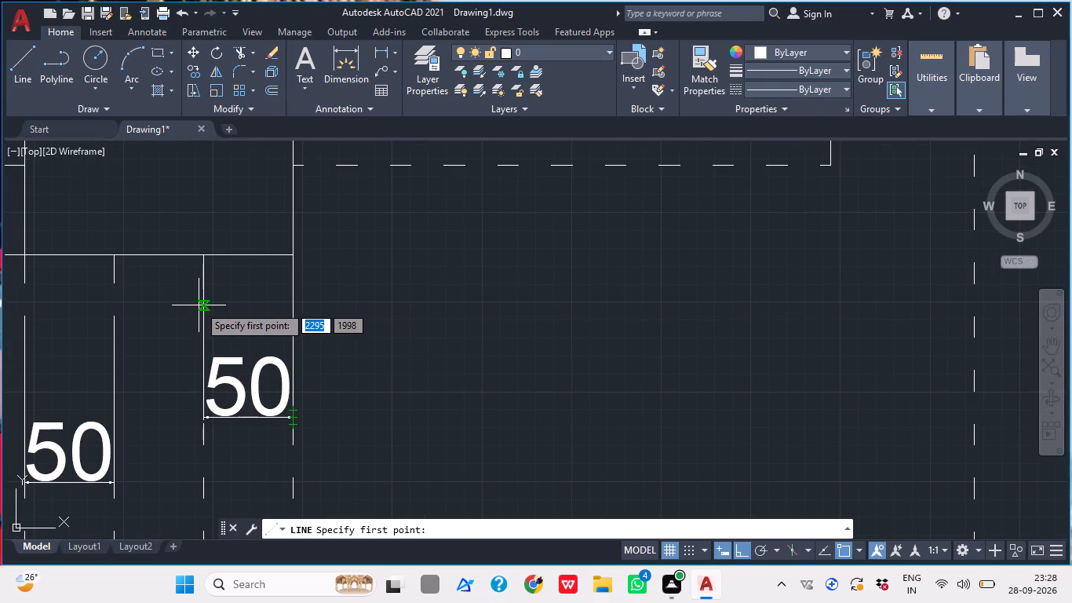
pyautogui.click(203, 304)
pyautogui.scroll(-3, 224, 298)
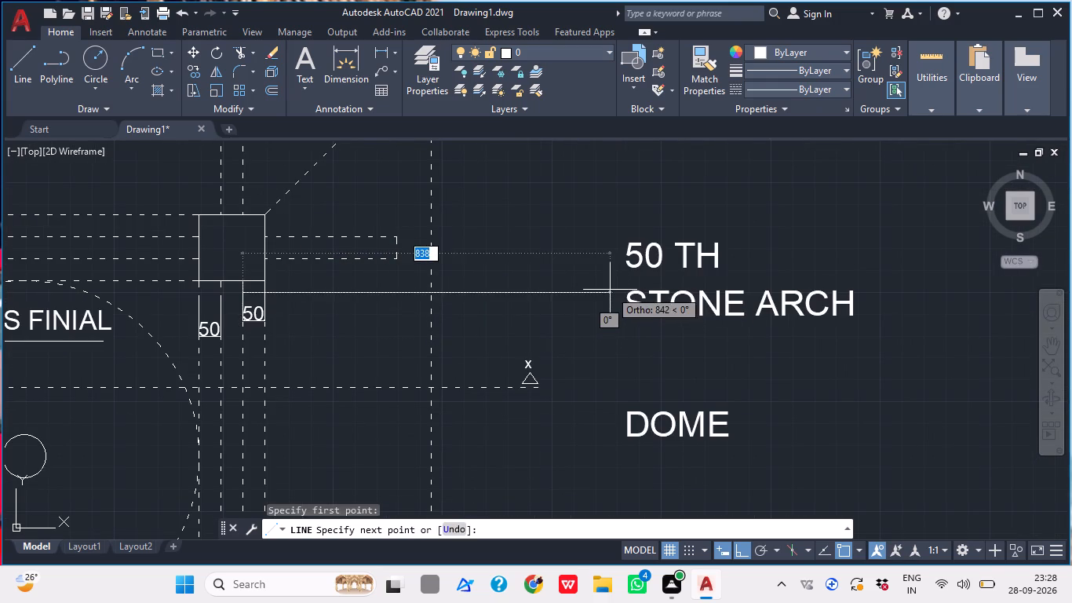
pyautogui.click(607, 288)
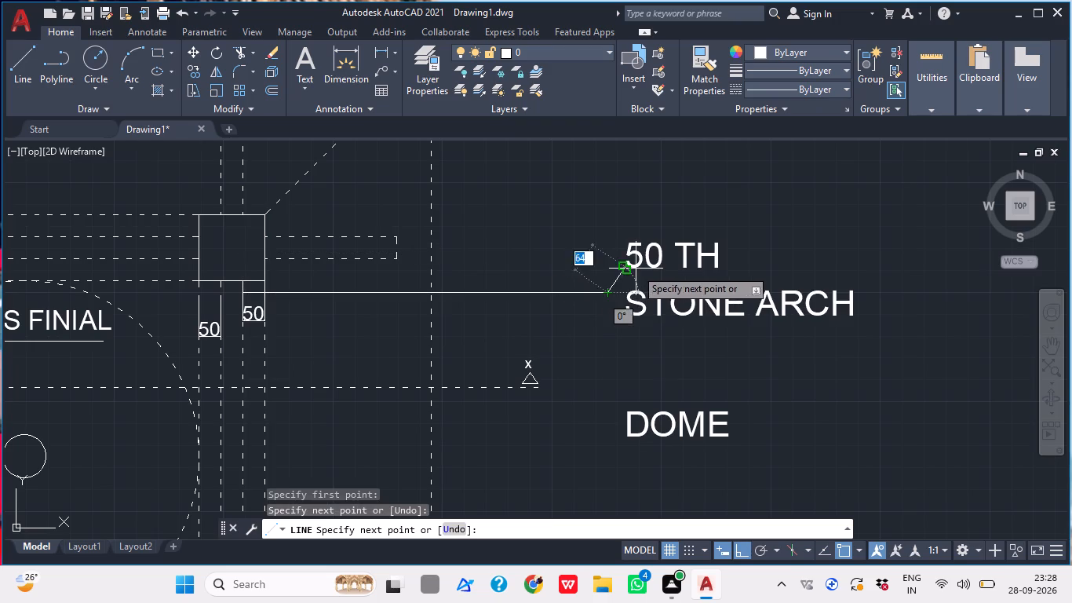
pyautogui.press('Escape')
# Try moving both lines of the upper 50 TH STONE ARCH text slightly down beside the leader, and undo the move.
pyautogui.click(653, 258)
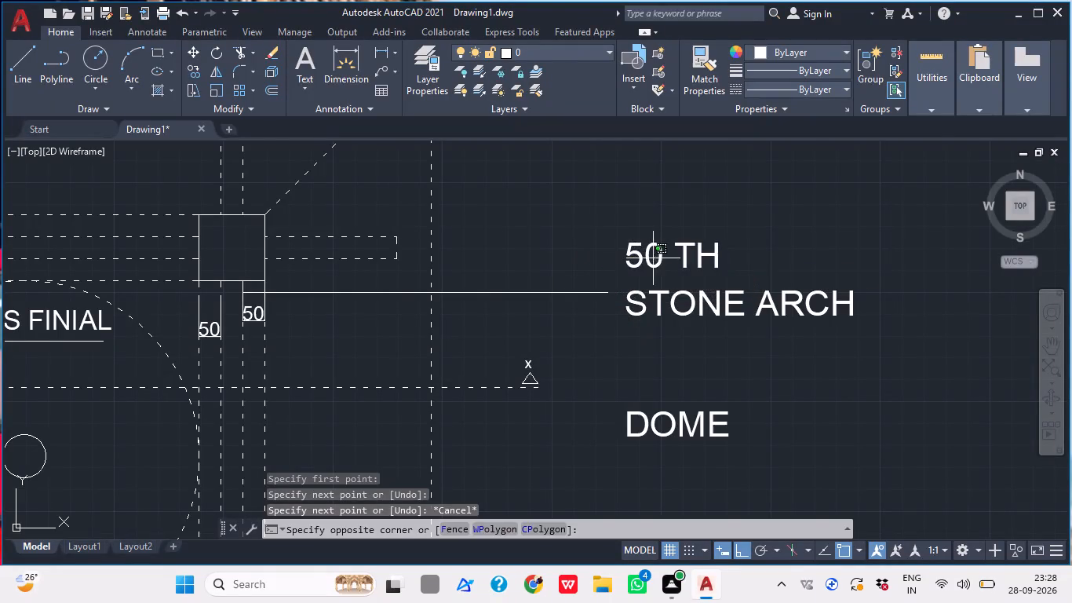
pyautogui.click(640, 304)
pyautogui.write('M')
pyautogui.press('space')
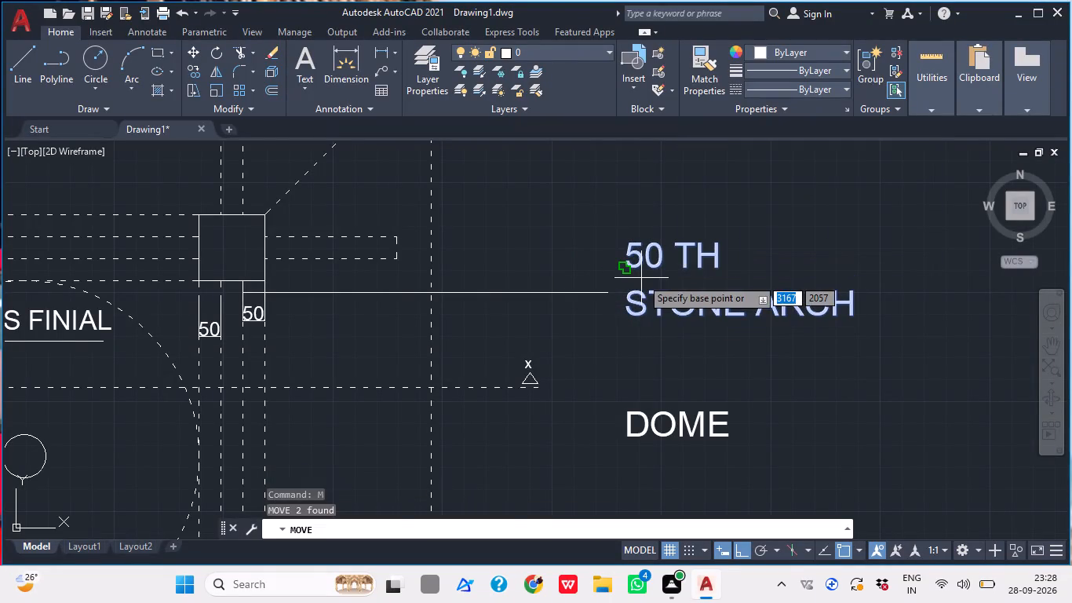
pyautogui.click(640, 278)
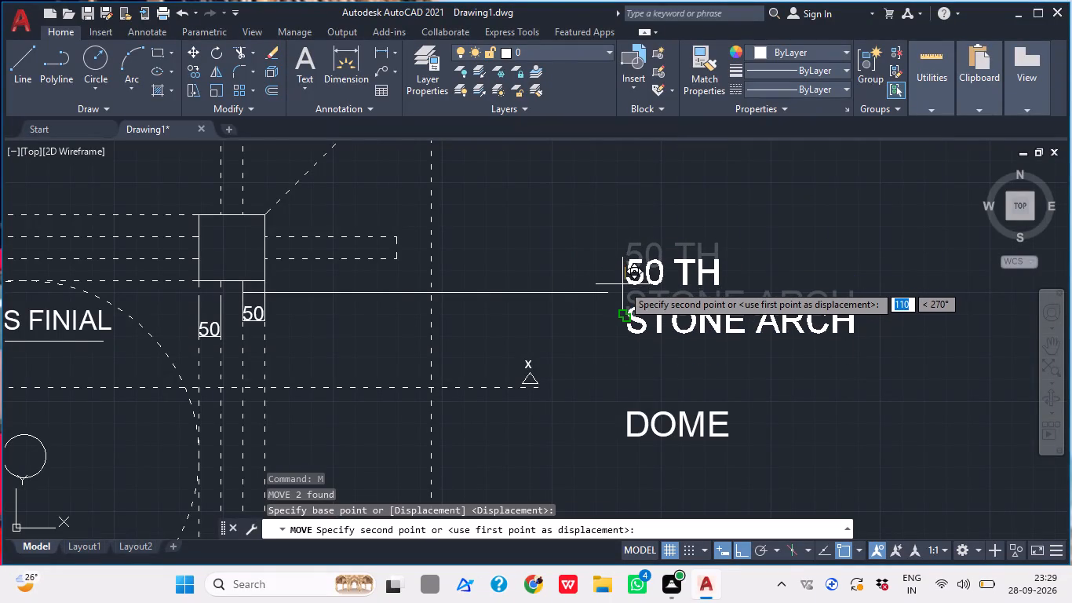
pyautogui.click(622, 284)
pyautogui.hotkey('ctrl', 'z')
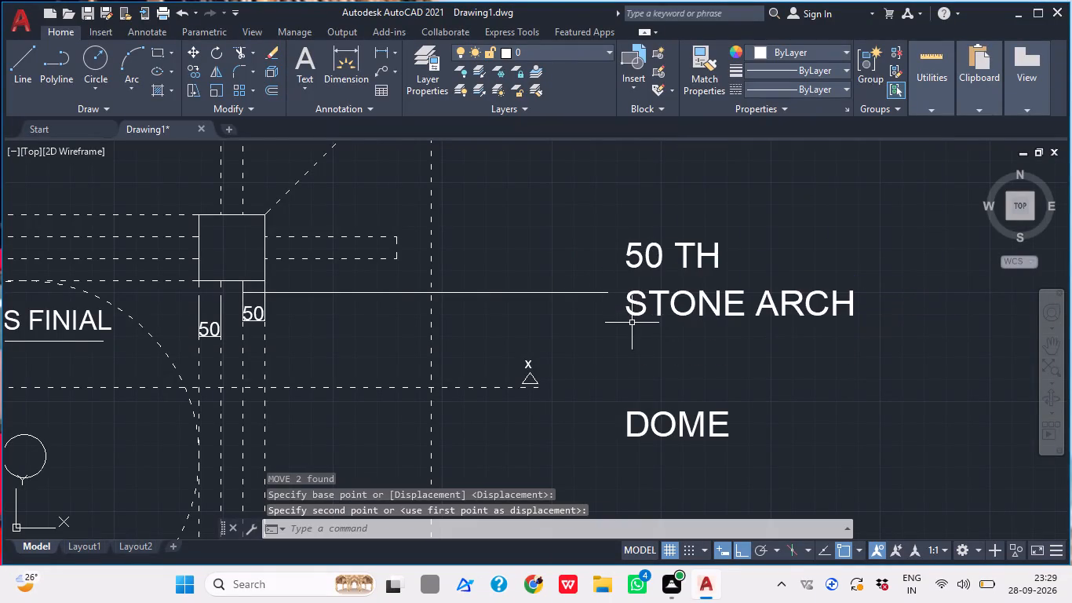
# Draw a triangular arrowhead about 60 long on the stone arch leader, with its tip on the arch line below the upper-right column.
pyautogui.moveTo(328, 315); pyautogui.dragTo(347, 320, button='middle')
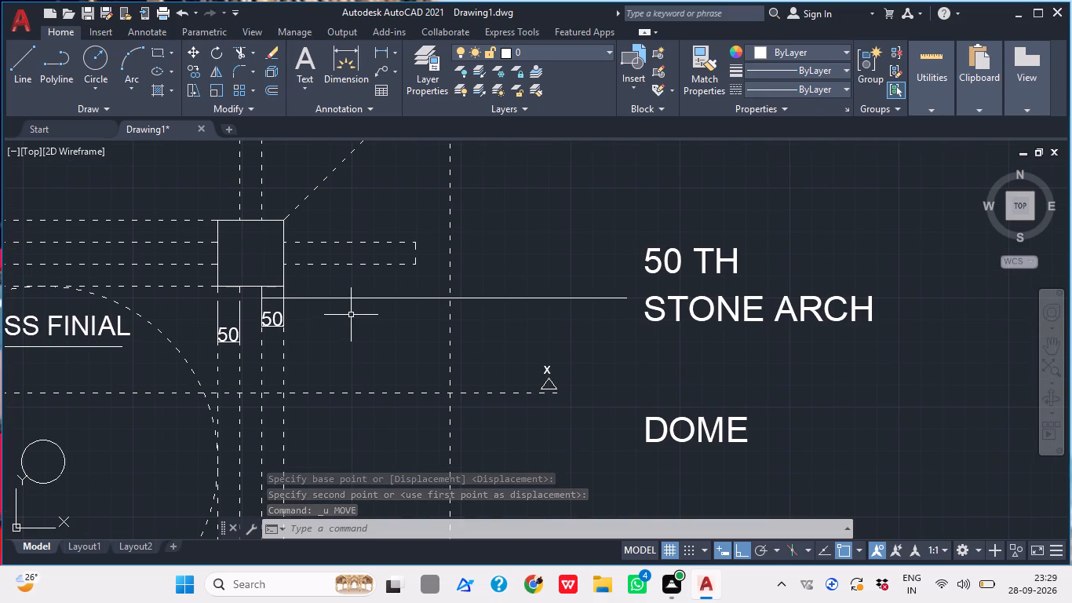
pyautogui.scroll(1, 276, 312)
pyautogui.moveTo(297, 309); pyautogui.dragTo(302, 328, button='middle')
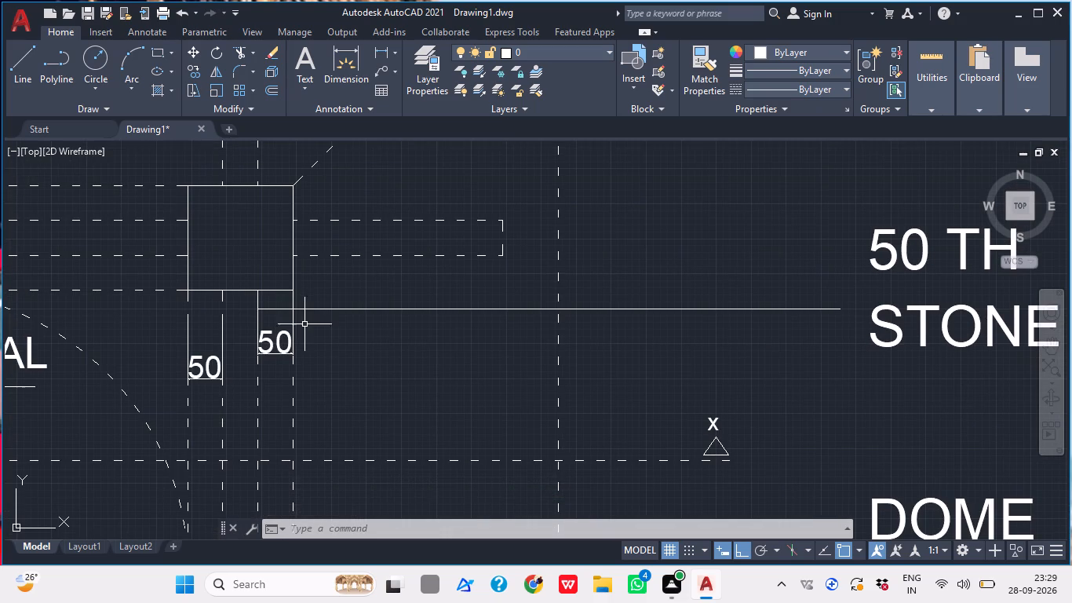
pyautogui.write('L')
pyautogui.press('space')
pyautogui.scroll(2, 299, 302)
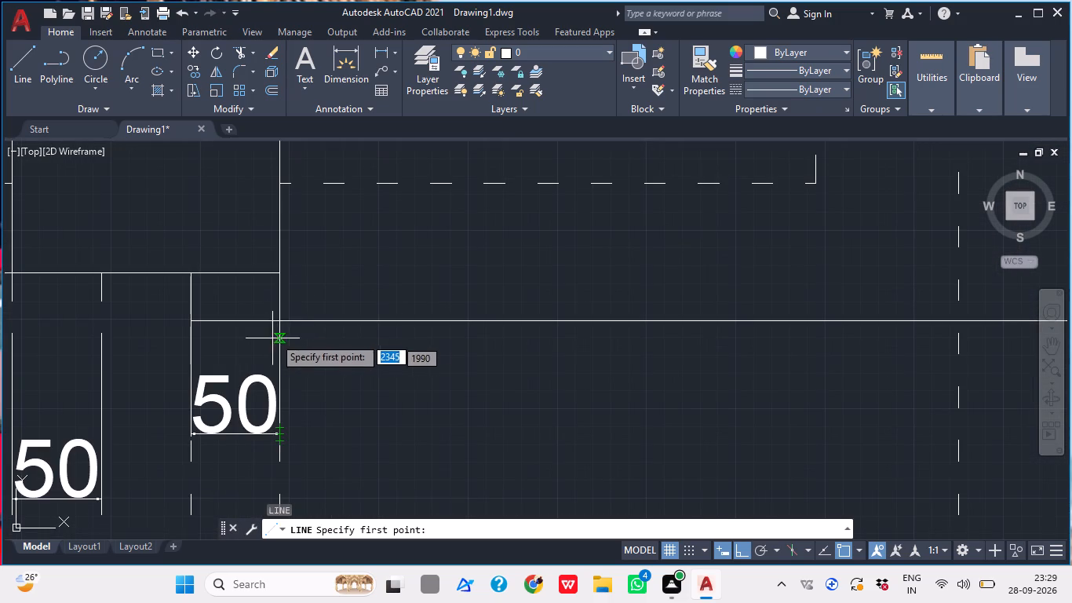
pyautogui.scroll(2, 300, 320)
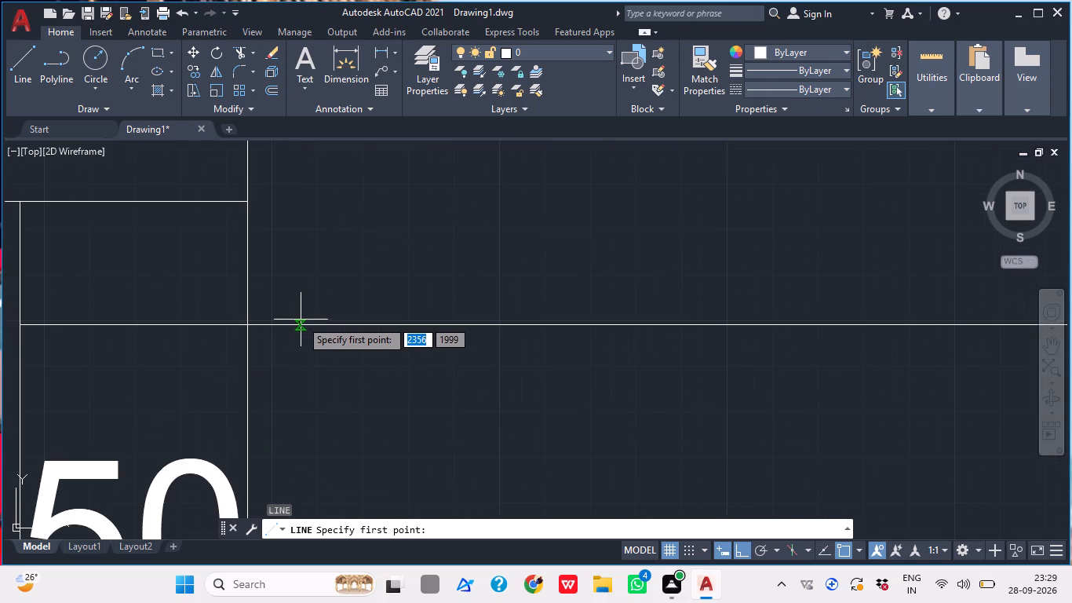
pyautogui.click(301, 327)
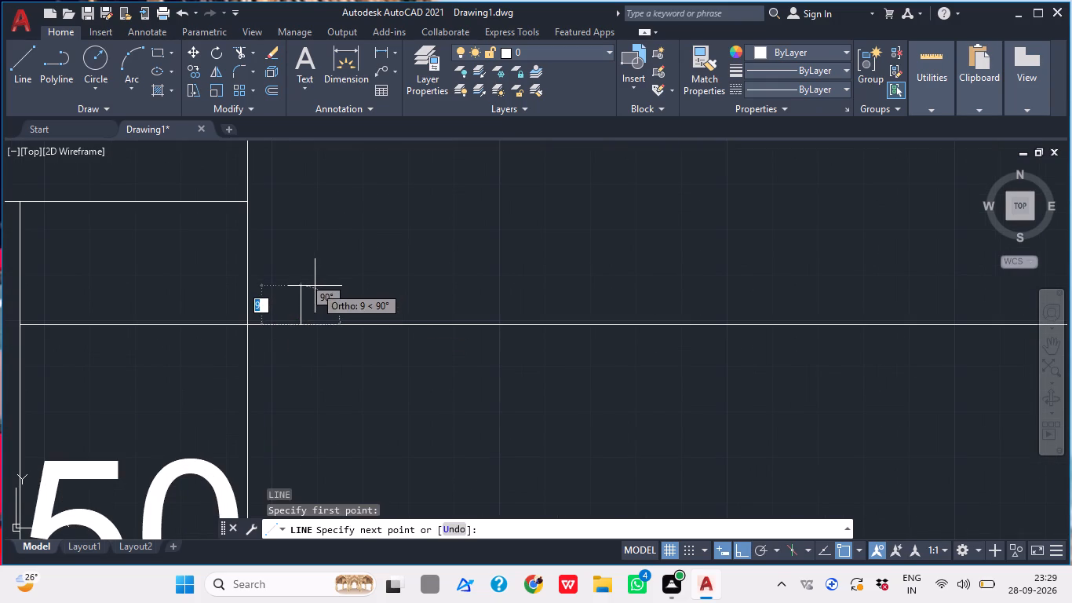
pyautogui.click(313, 288)
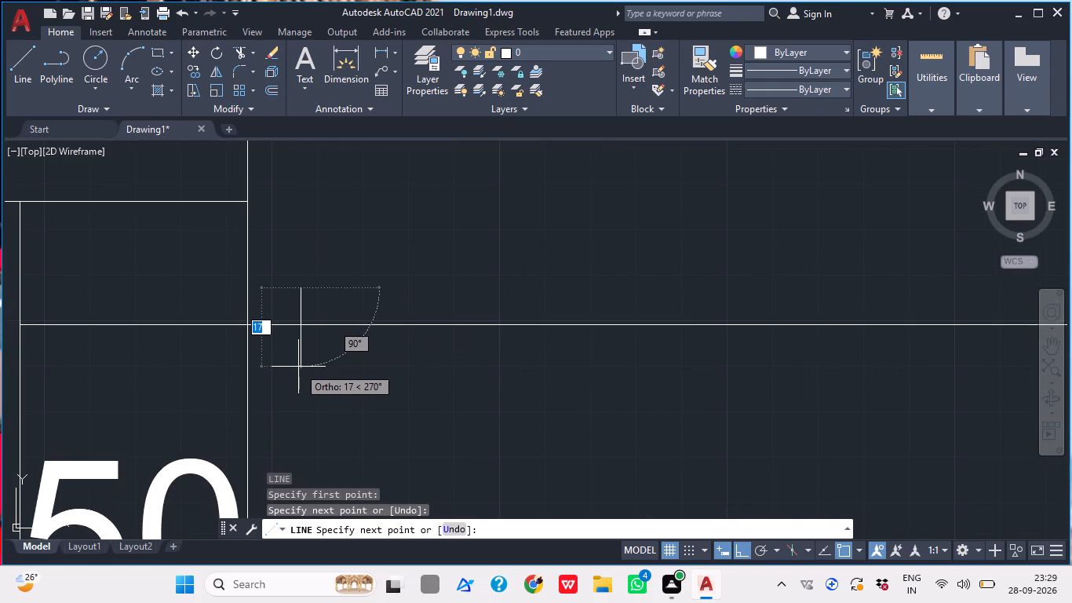
pyautogui.click(297, 372)
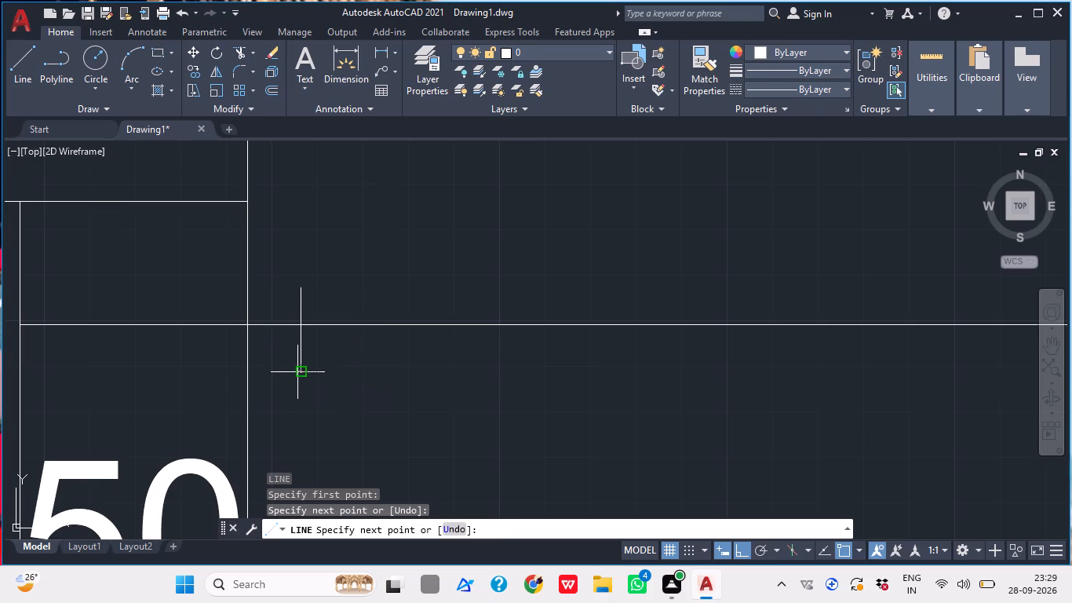
pyautogui.scroll(-1, 315, 356)
pyautogui.click(129, 337)
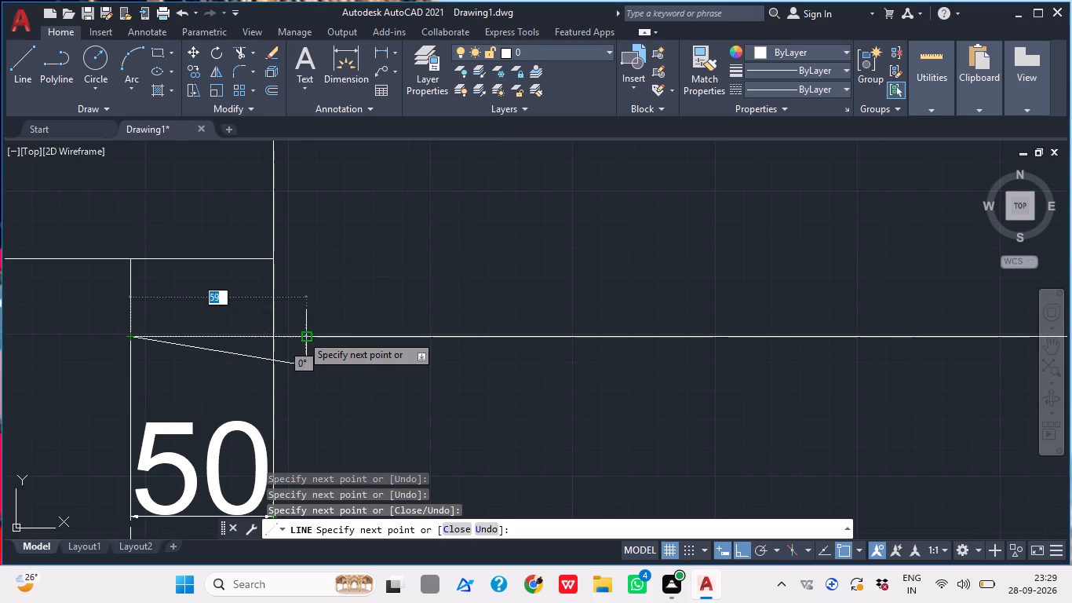
pyautogui.click(308, 310)
pyautogui.moveTo(375, 319); pyautogui.dragTo(410, 331, button='middle')
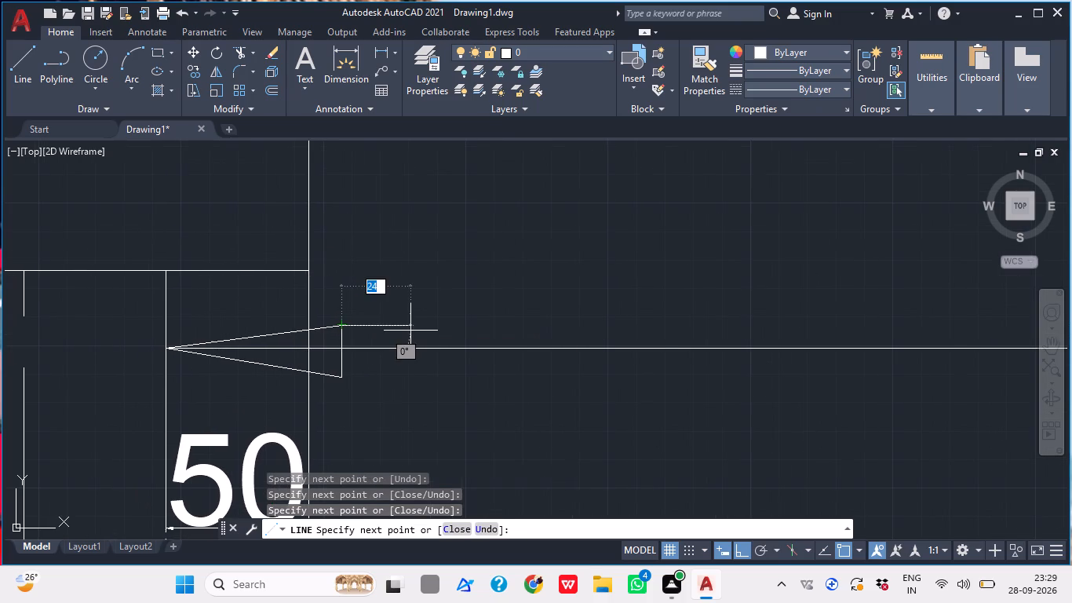
pyautogui.press('Escape')
# Trim away the part of the stone arch leader line that runs inside the arrowhead triangle.
pyautogui.write('TR')
pyautogui.press('space')
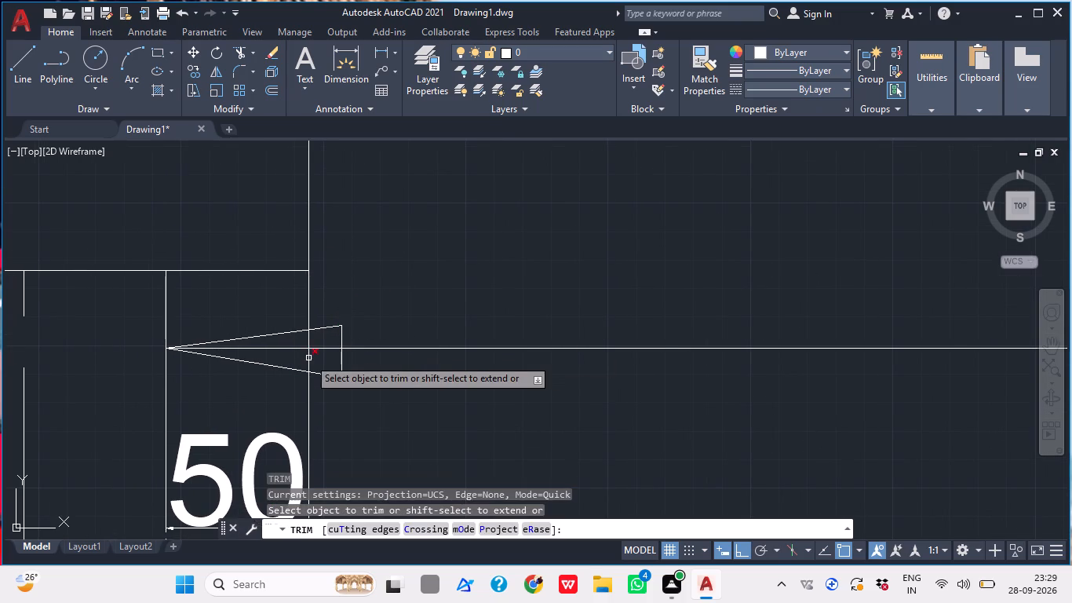
pyautogui.click(320, 351)
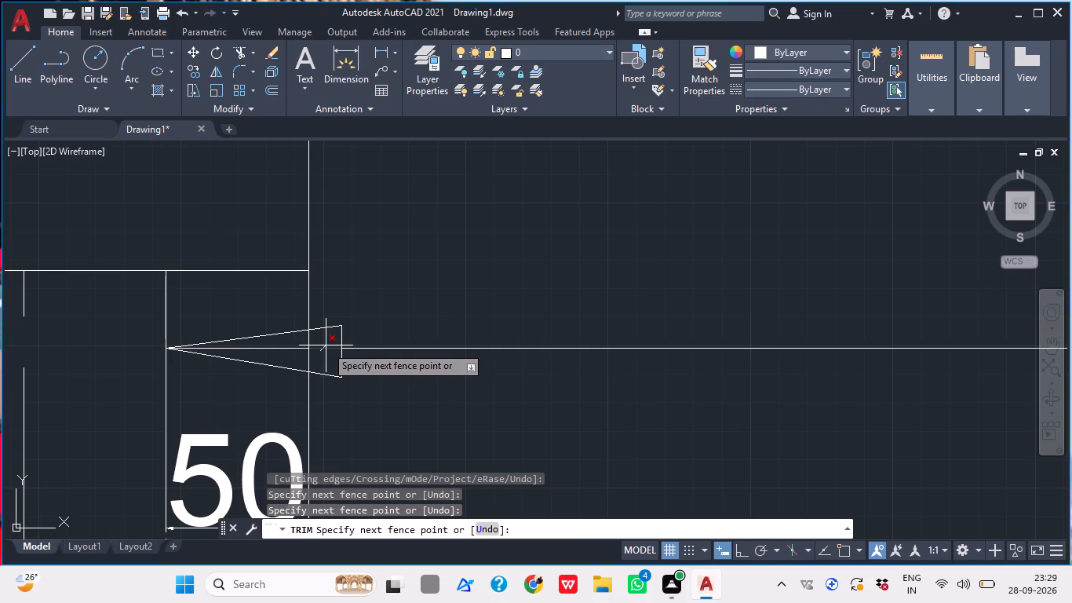
pyautogui.click(326, 345)
pyautogui.click(289, 347)
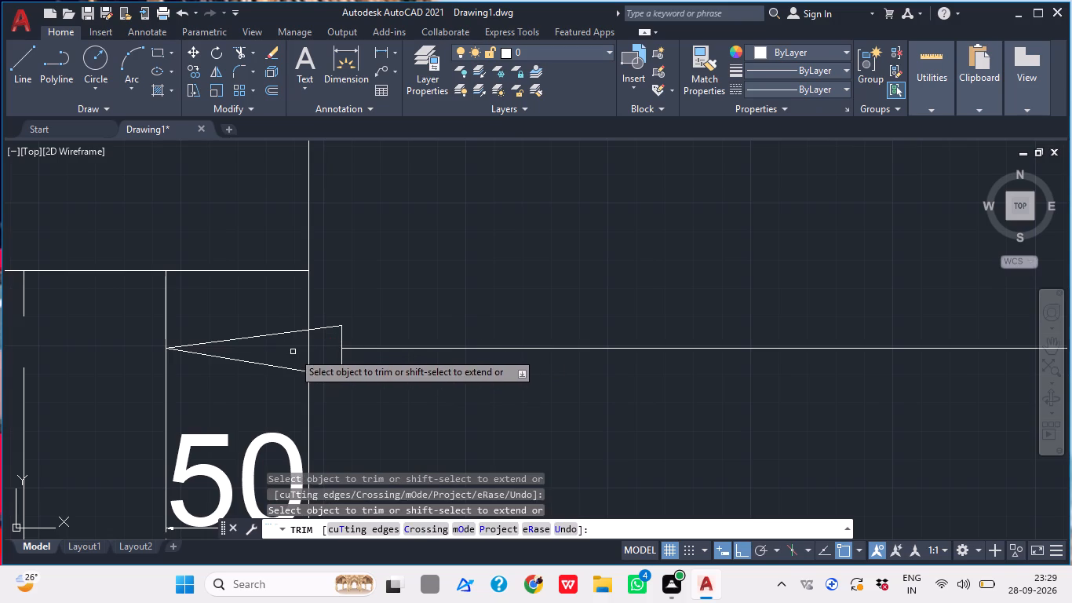
pyautogui.press('Escape')
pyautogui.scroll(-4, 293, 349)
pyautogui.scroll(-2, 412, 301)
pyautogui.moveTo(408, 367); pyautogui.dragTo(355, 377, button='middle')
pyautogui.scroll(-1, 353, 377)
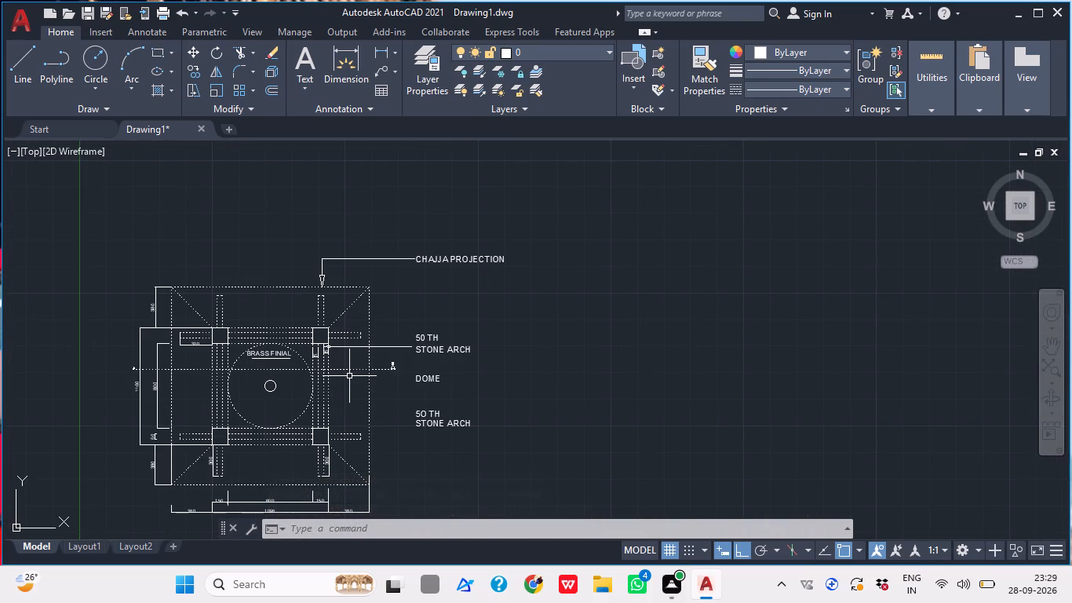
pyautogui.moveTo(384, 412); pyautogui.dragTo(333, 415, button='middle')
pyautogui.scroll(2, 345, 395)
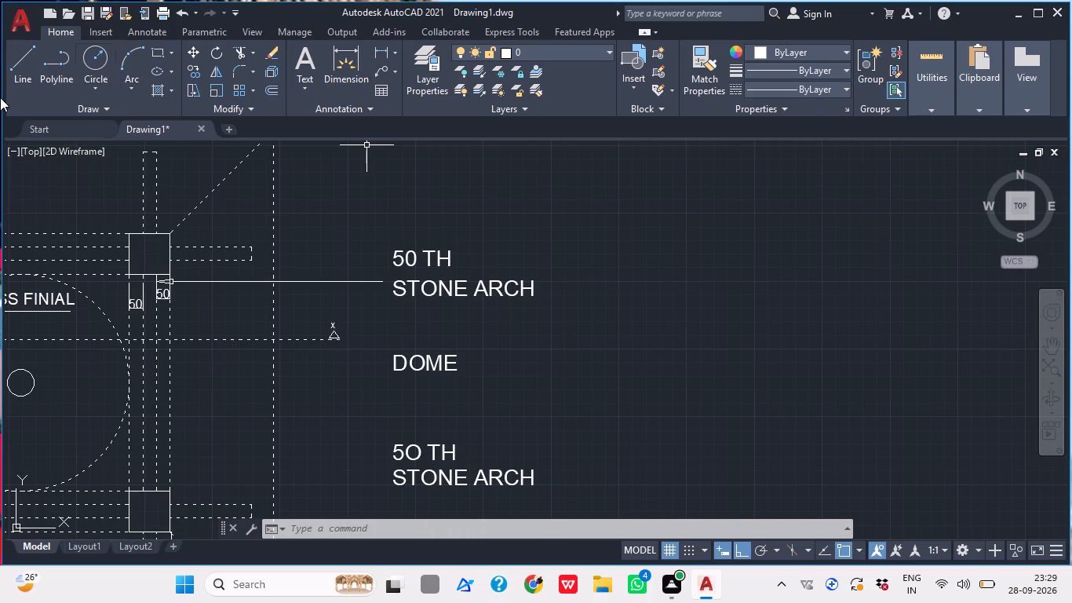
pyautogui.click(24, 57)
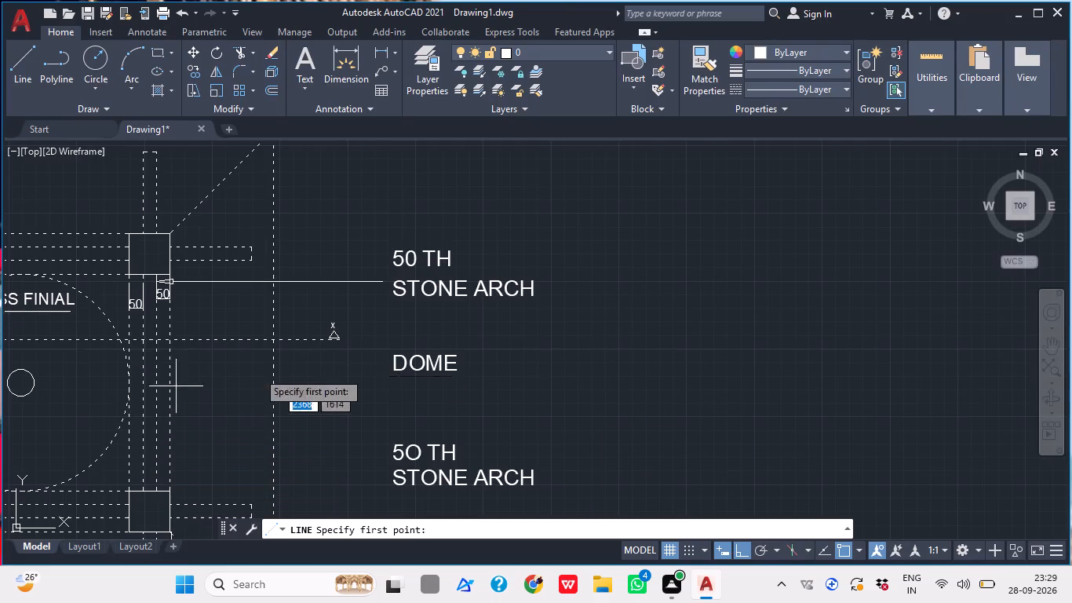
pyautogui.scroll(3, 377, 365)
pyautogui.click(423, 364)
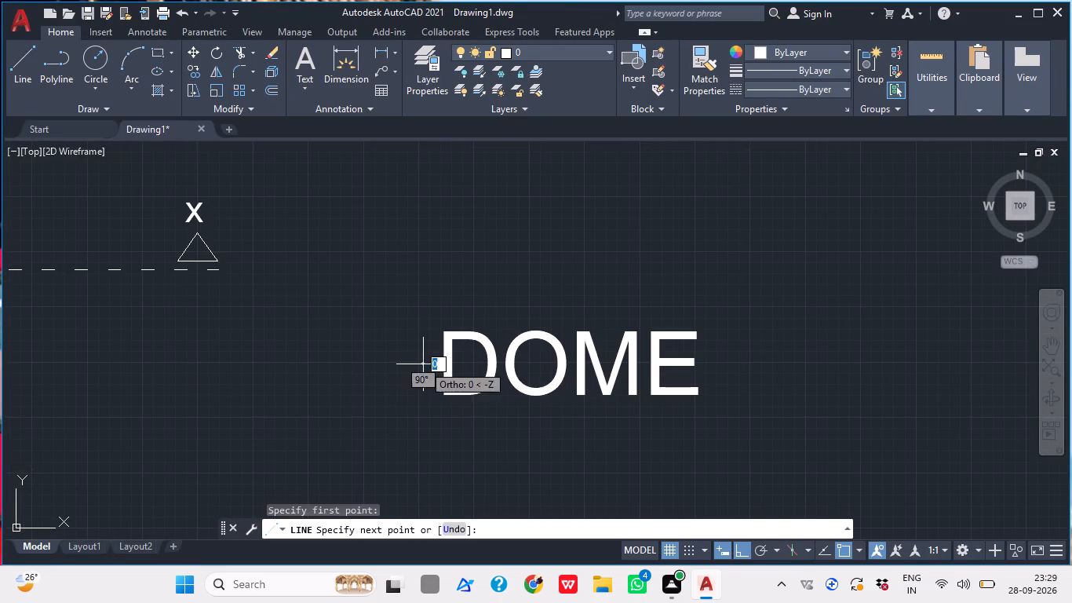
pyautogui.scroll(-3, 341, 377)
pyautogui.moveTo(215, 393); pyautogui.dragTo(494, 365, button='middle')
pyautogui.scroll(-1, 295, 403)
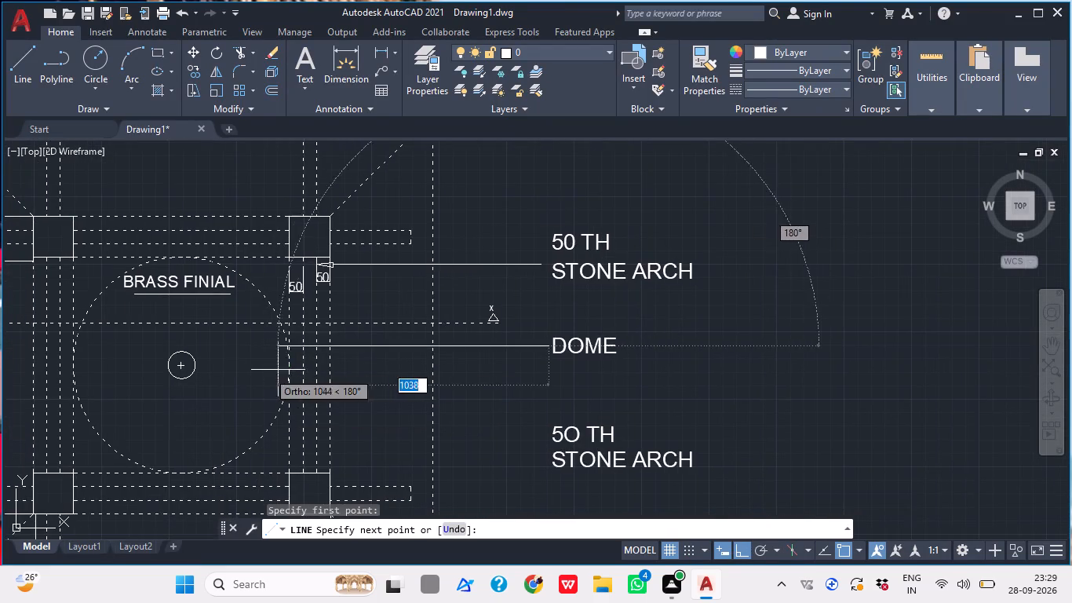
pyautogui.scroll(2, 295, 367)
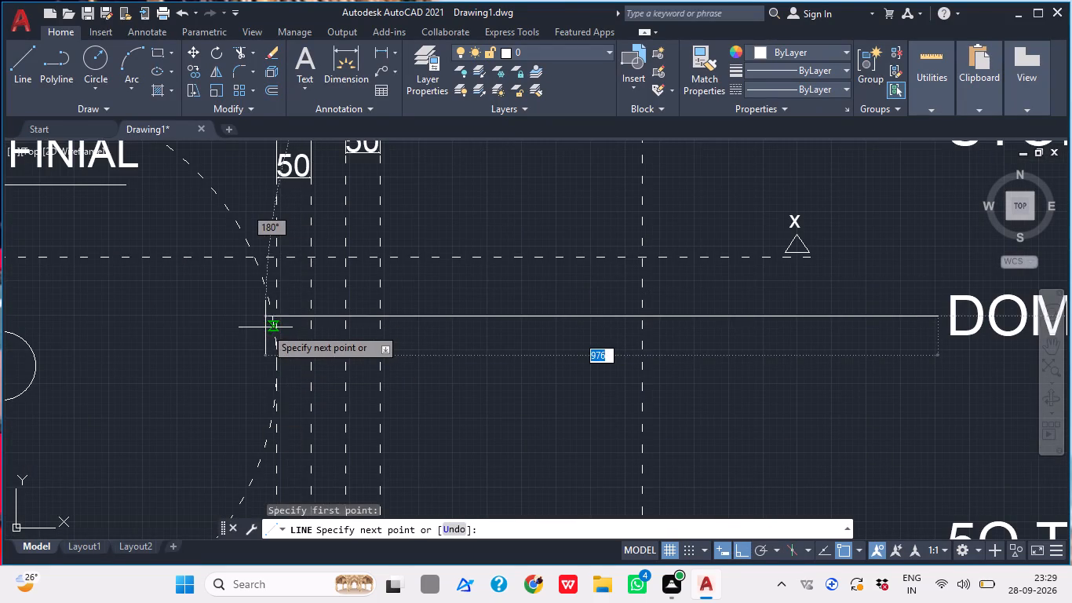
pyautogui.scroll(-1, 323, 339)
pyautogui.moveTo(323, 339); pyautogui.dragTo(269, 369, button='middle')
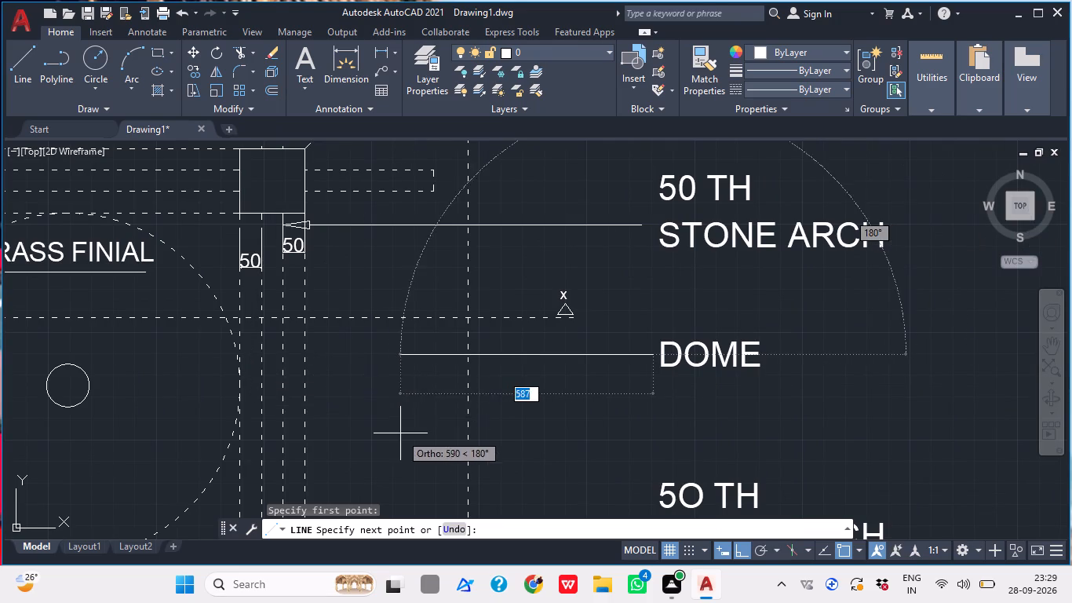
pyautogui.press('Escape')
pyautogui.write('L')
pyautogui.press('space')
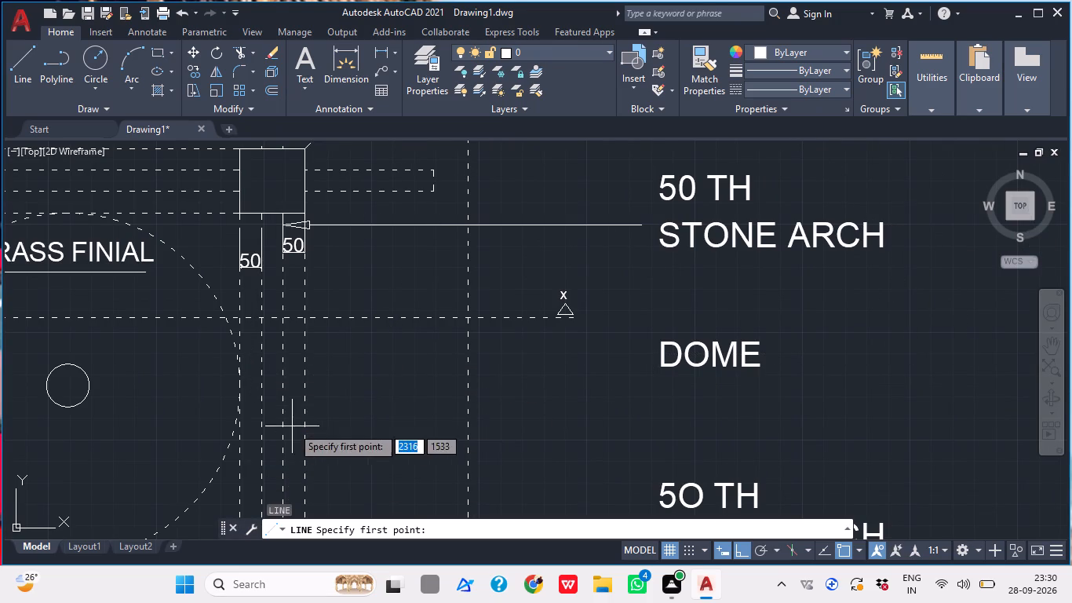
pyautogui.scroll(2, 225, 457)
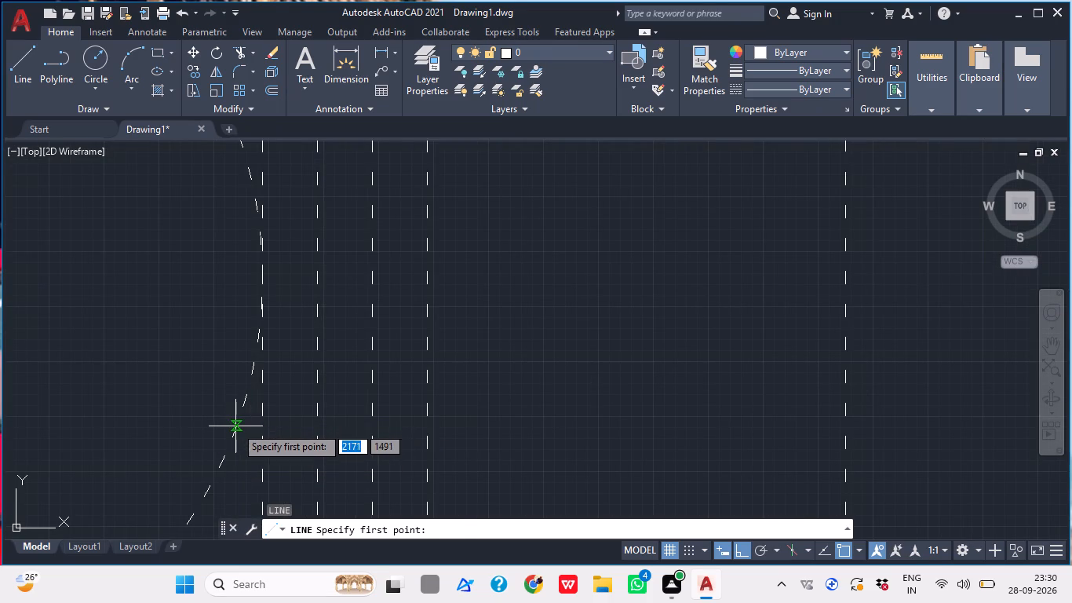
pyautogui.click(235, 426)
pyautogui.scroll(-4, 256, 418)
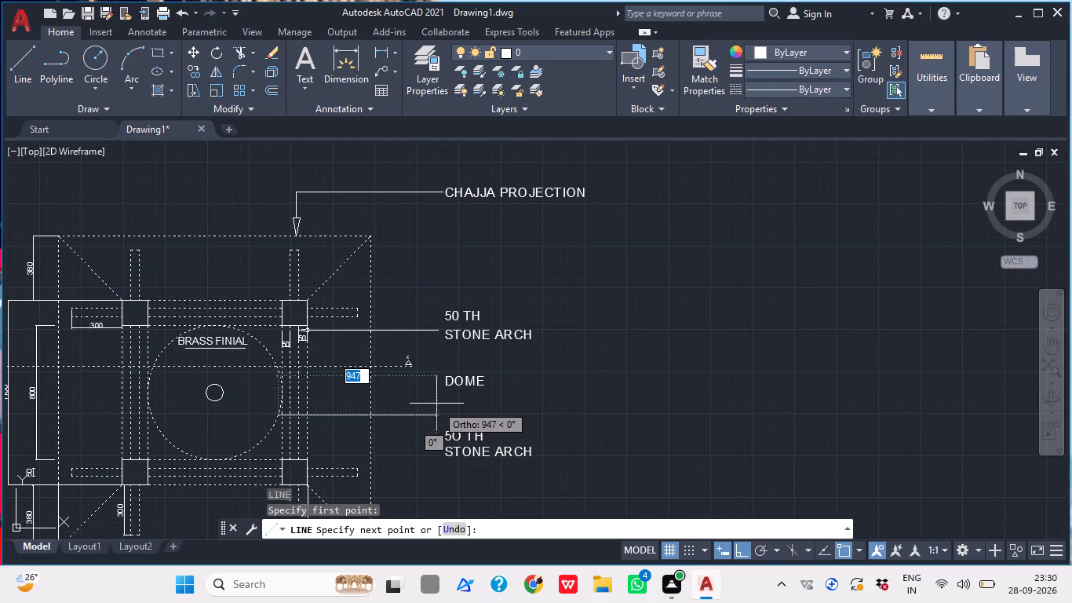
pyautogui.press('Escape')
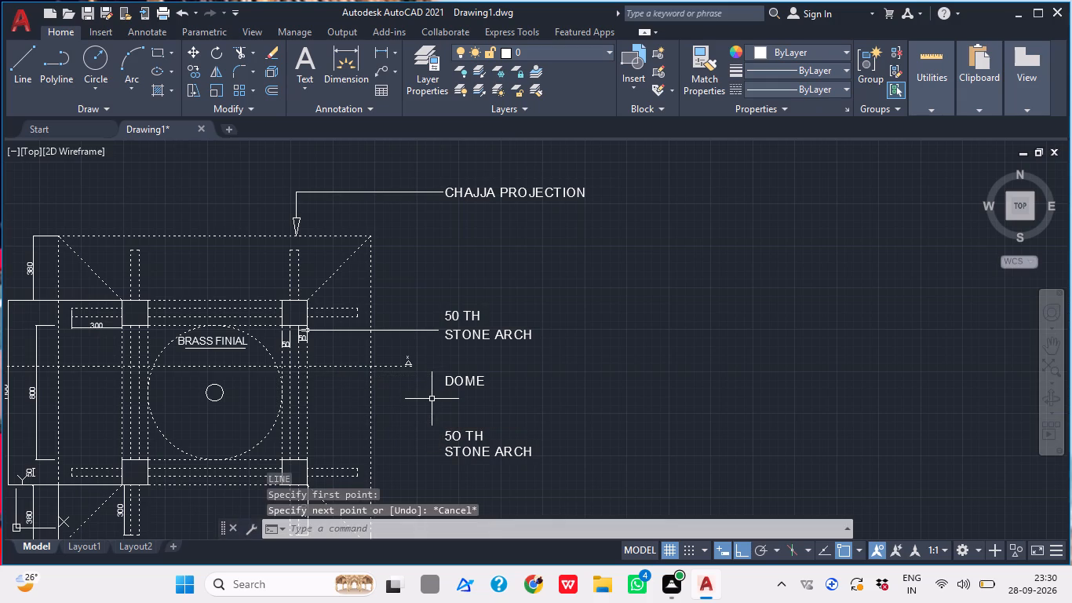
# Draw a horizontal leader line from the dashed dome circle's east edge to just below the start of the DOME label.
pyautogui.press('l')
pyautogui.press('space')
pyautogui.scroll(3, 301, 401)
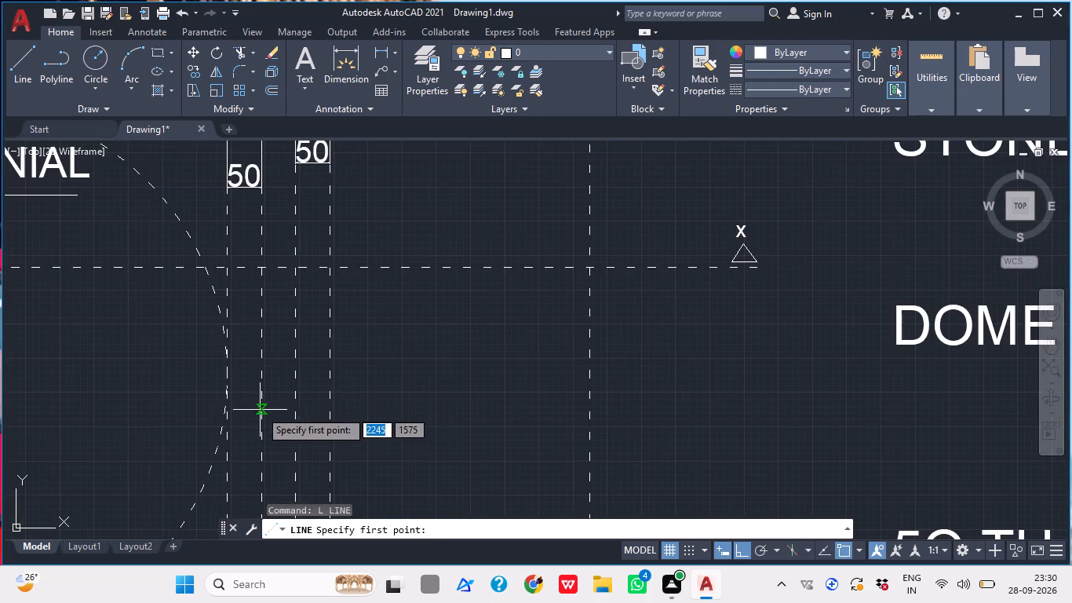
pyautogui.scroll(3, 237, 399)
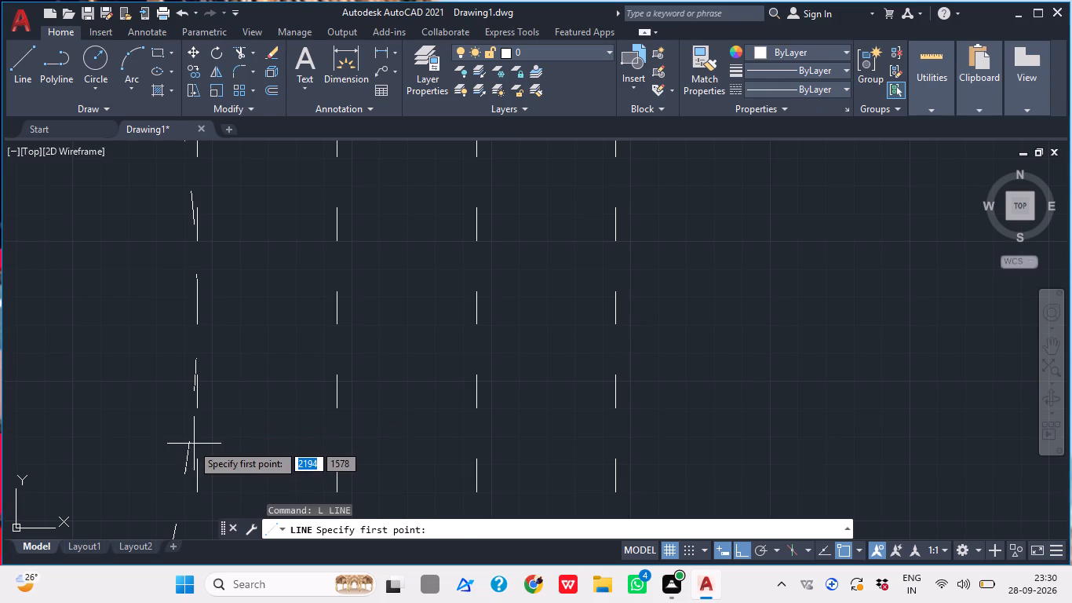
pyautogui.click(191, 445)
pyautogui.scroll(-3, 206, 444)
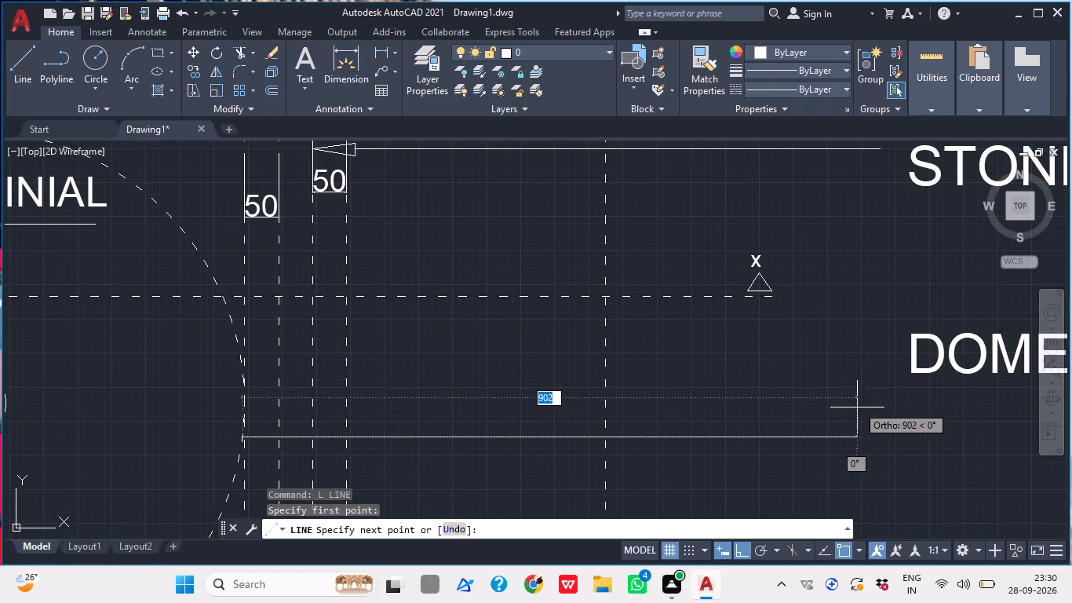
pyautogui.click(906, 412)
pyautogui.moveTo(758, 394); pyautogui.dragTo(571, 415, button='middle')
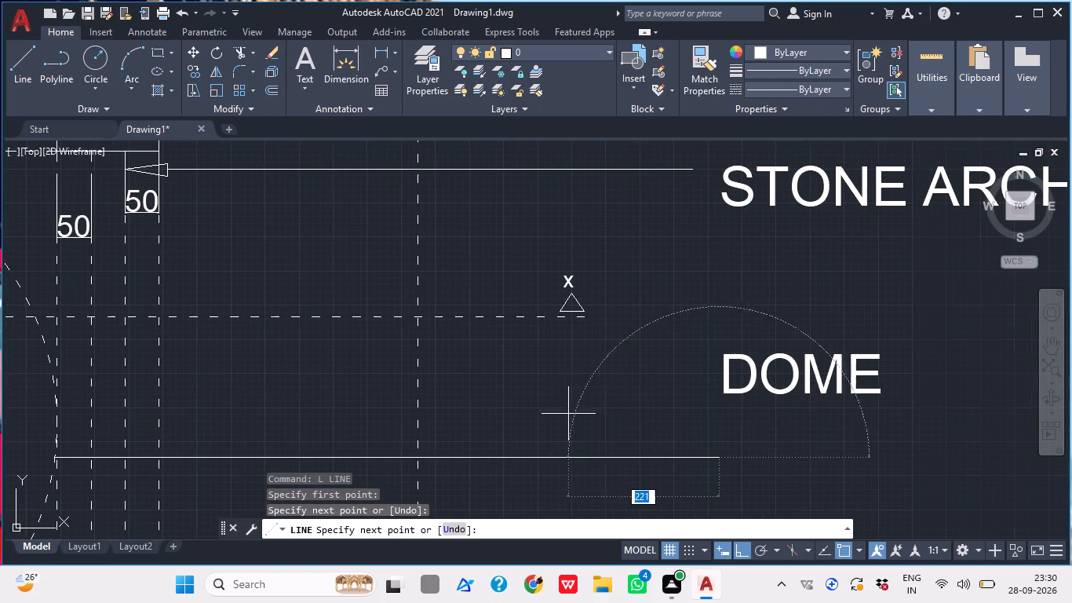
pyautogui.press('Escape')
# Draw a triangular arrowhead with a base about 15 wide on the dome leader, its tip on the dome circle.
pyautogui.press('l')
pyautogui.press('space')
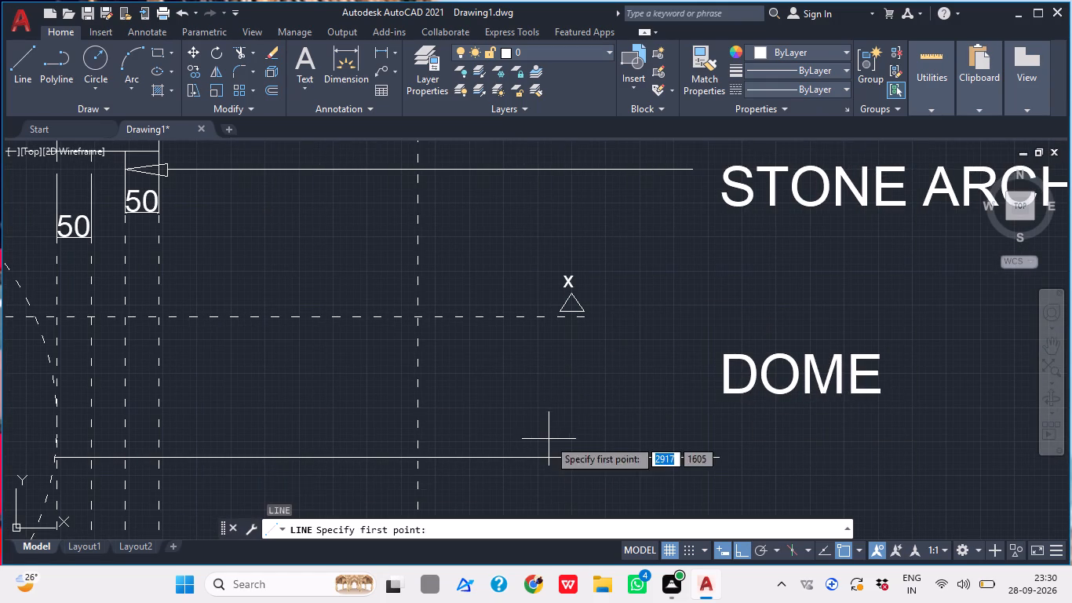
pyautogui.moveTo(272, 482); pyautogui.dragTo(459, 470, button='middle')
pyautogui.scroll(2, 300, 442)
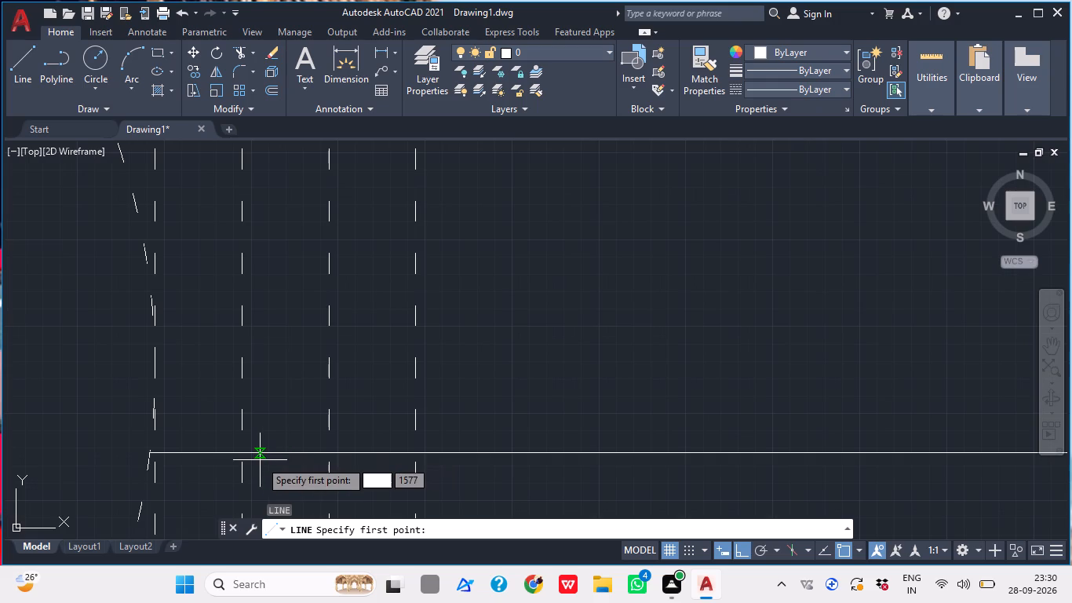
pyautogui.click(262, 451)
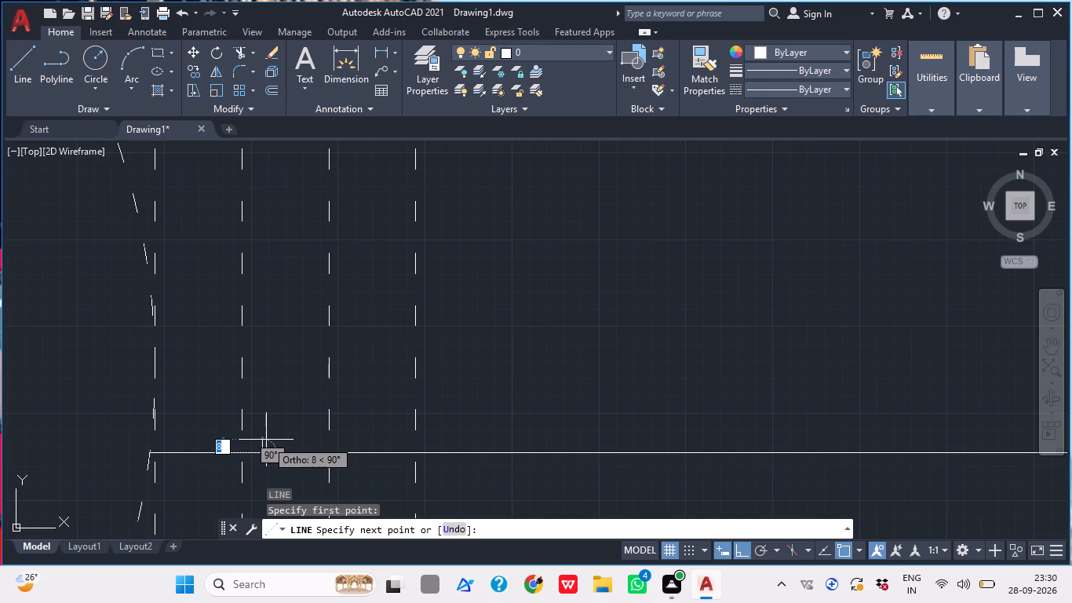
pyautogui.click(266, 440)
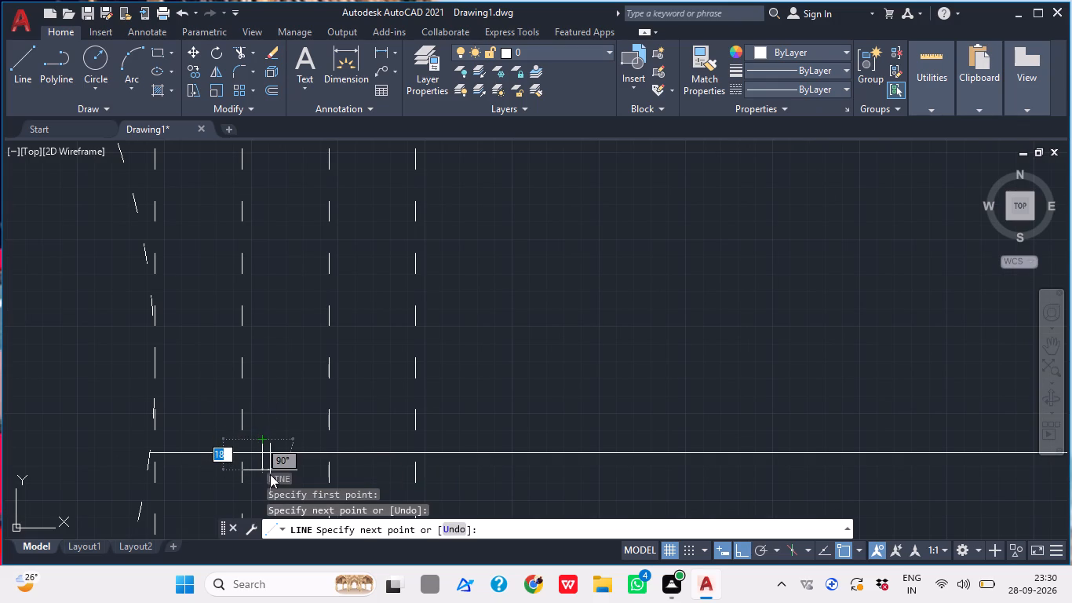
pyautogui.scroll(3, 266, 470)
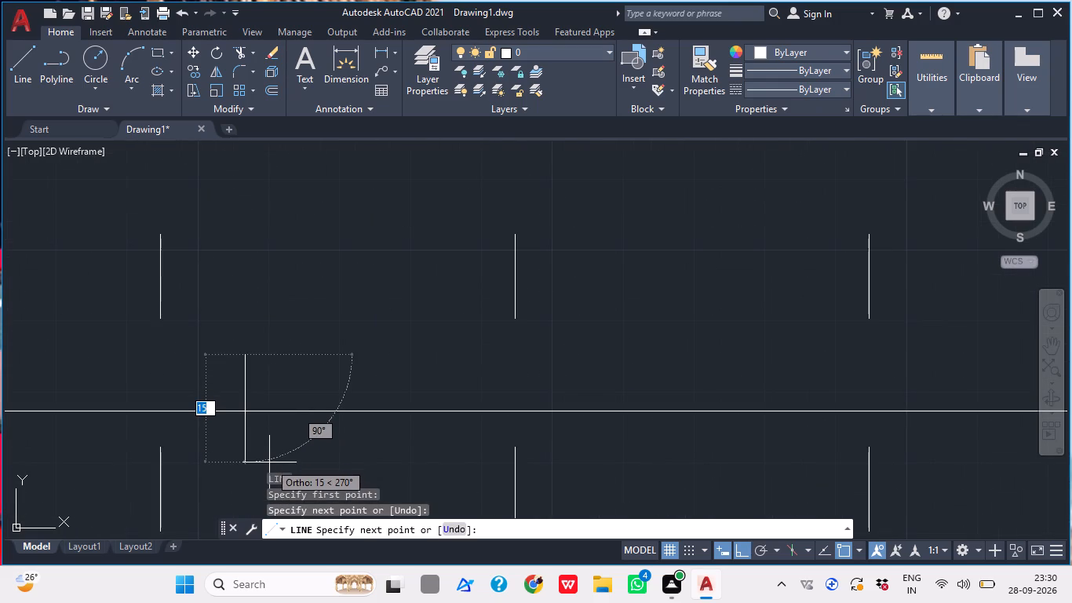
pyautogui.click(269, 466)
pyautogui.scroll(-3, 272, 466)
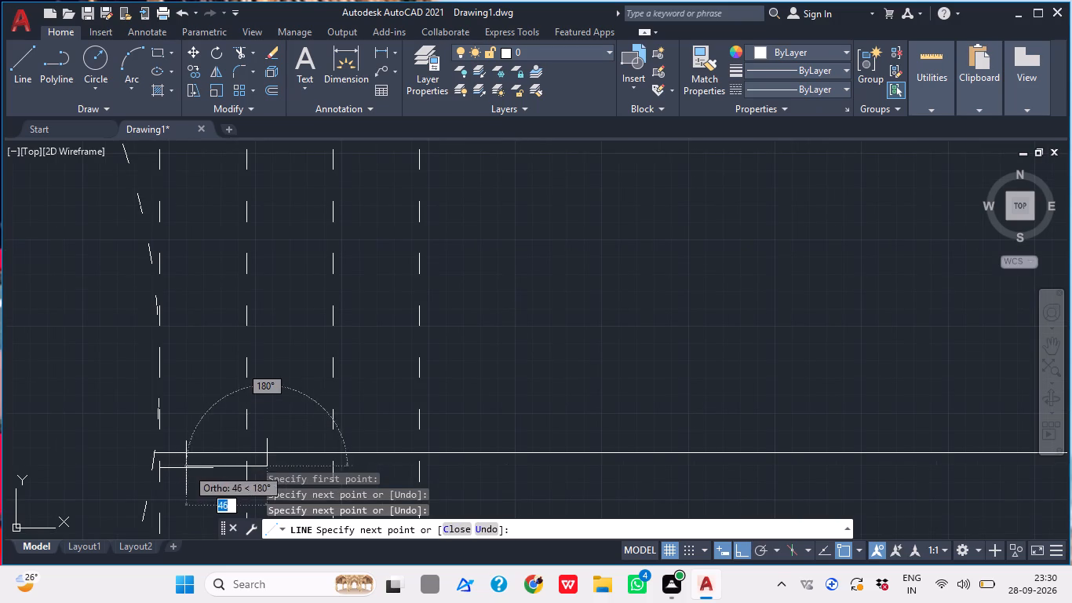
pyautogui.click(154, 451)
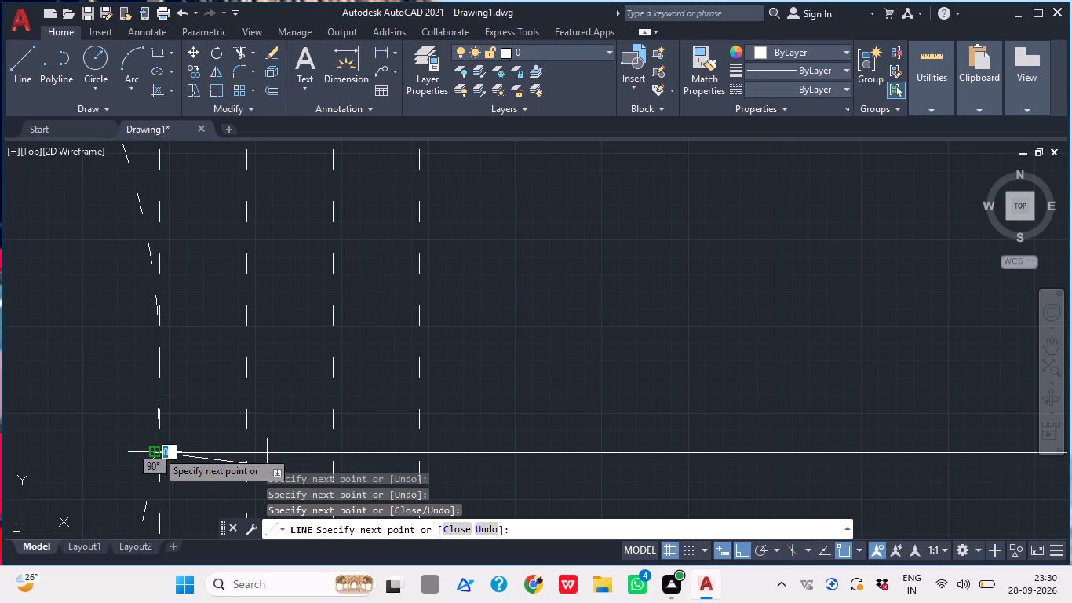
pyautogui.click(264, 440)
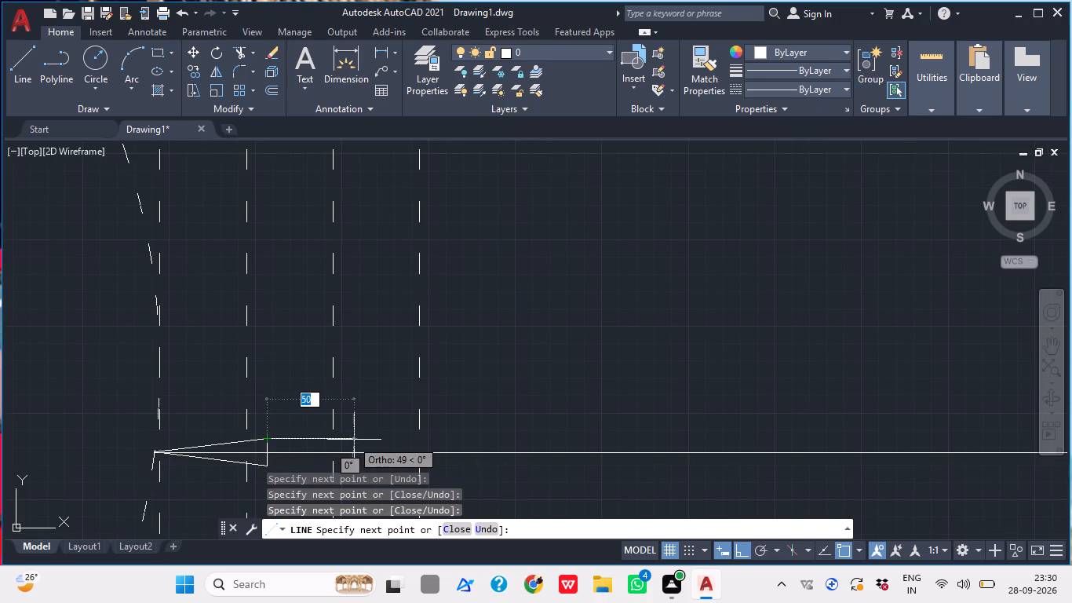
pyautogui.press('Escape')
# Trim away the part of the dome leader line that runs inside the arrowhead triangle.
pyautogui.write('TR')
pyautogui.press('space')
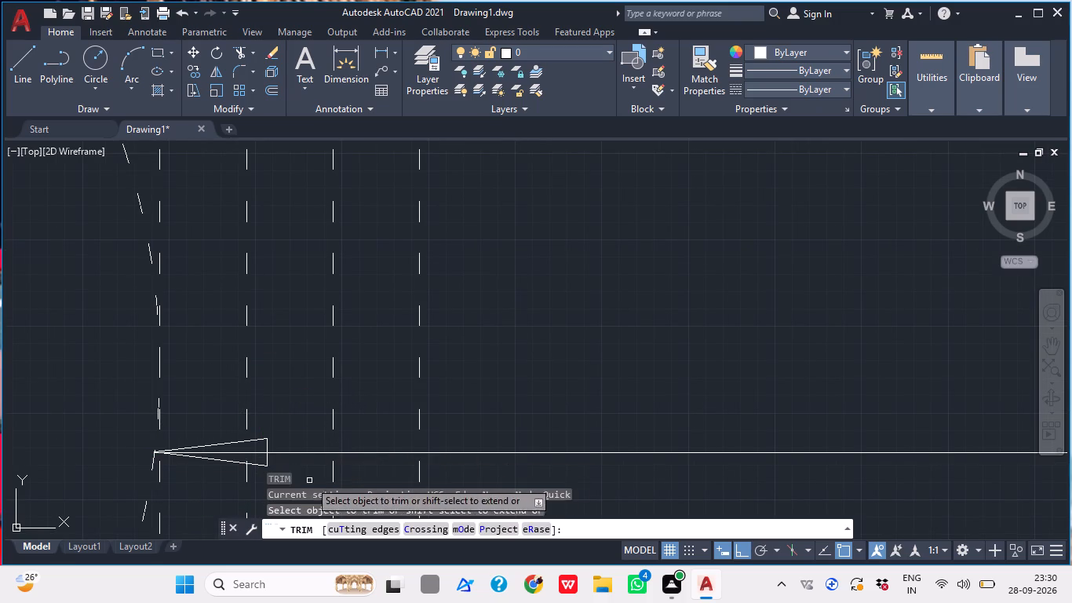
pyautogui.click(253, 459)
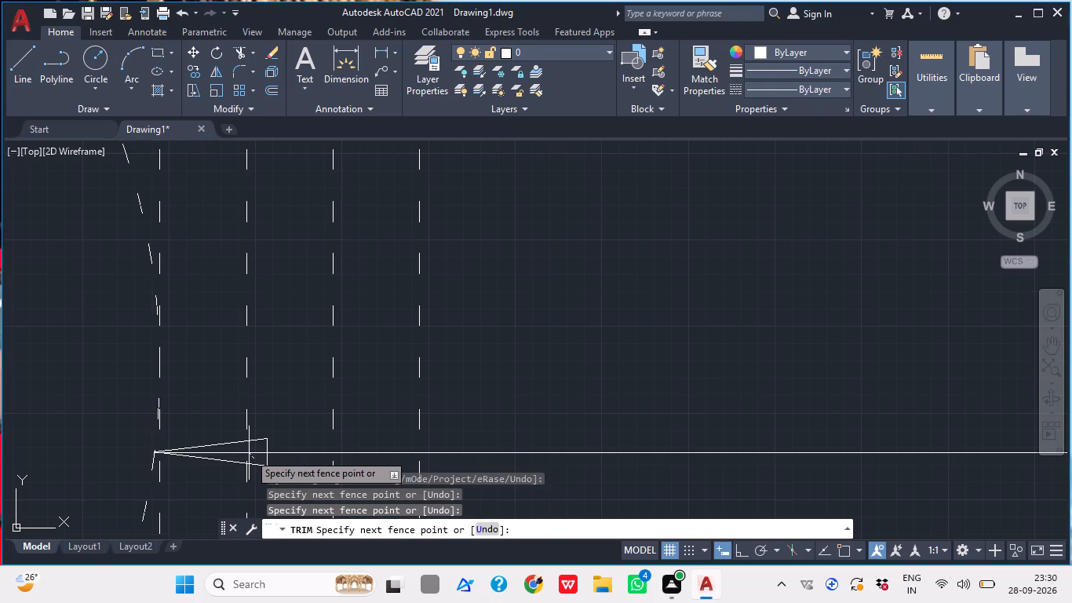
pyautogui.click(249, 451)
pyautogui.click(236, 452)
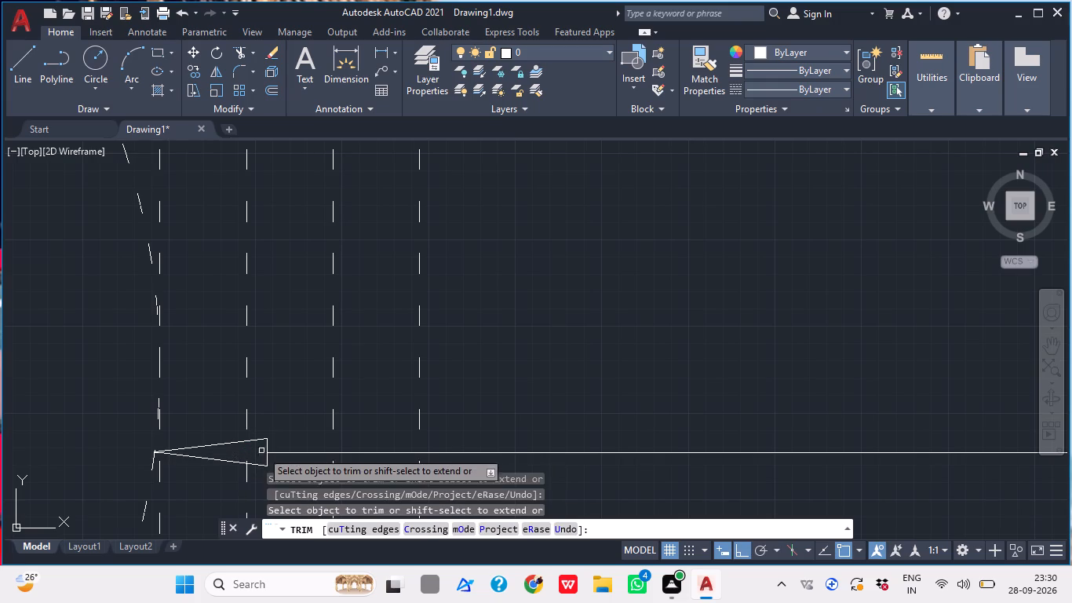
pyautogui.press('Escape')
# Move the DOME label straight down about 120 so it lines up with the end of its leader line.
pyautogui.scroll(-4, 337, 456)
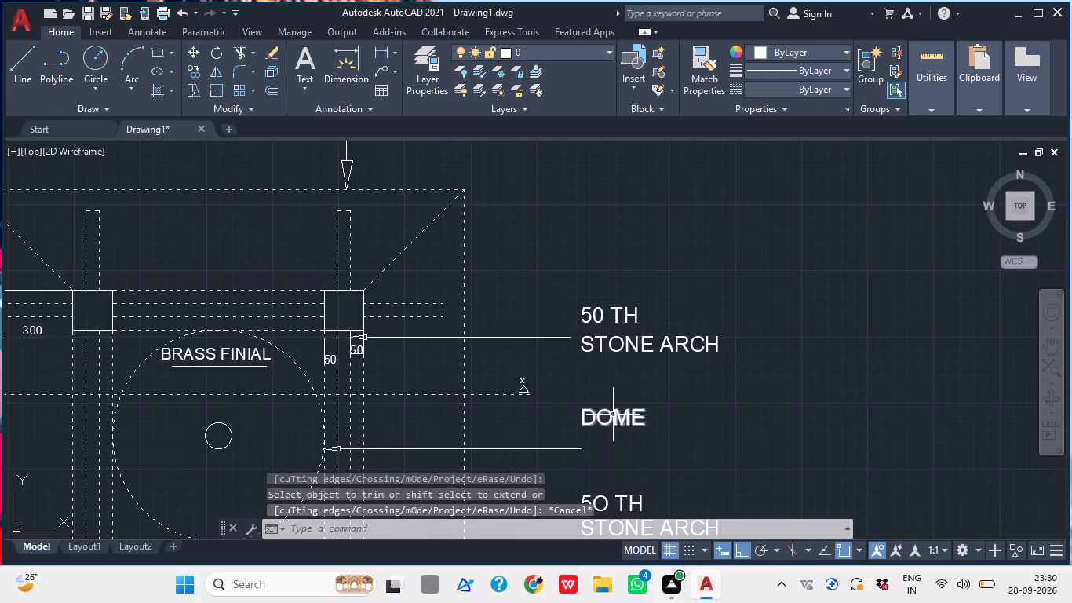
pyautogui.click(613, 415)
pyautogui.press('m')
pyautogui.press('space')
pyautogui.scroll(1, 614, 410)
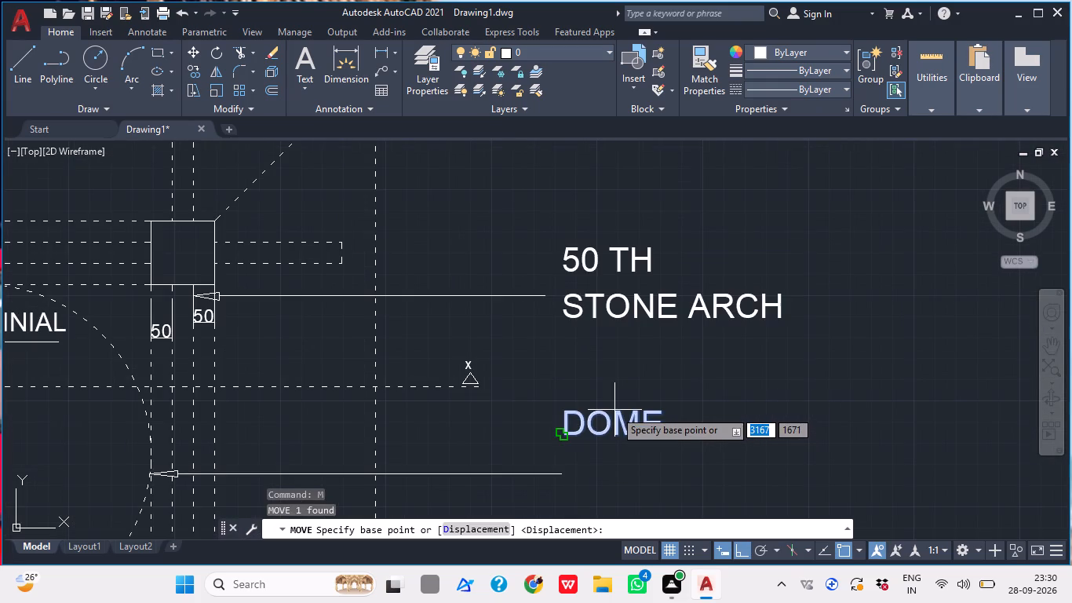
pyautogui.click(603, 428)
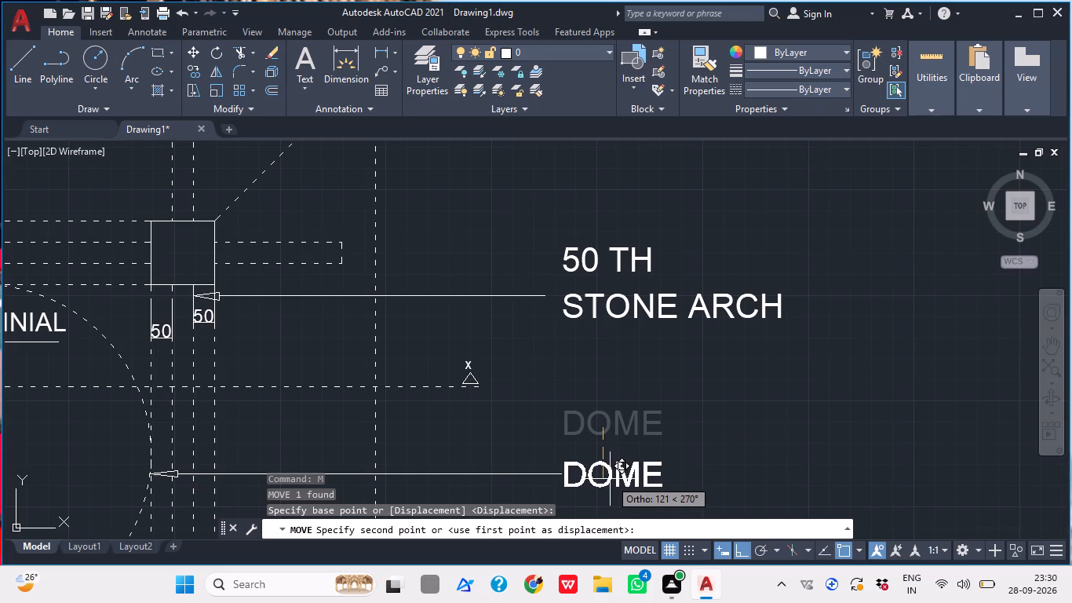
pyautogui.click(610, 477)
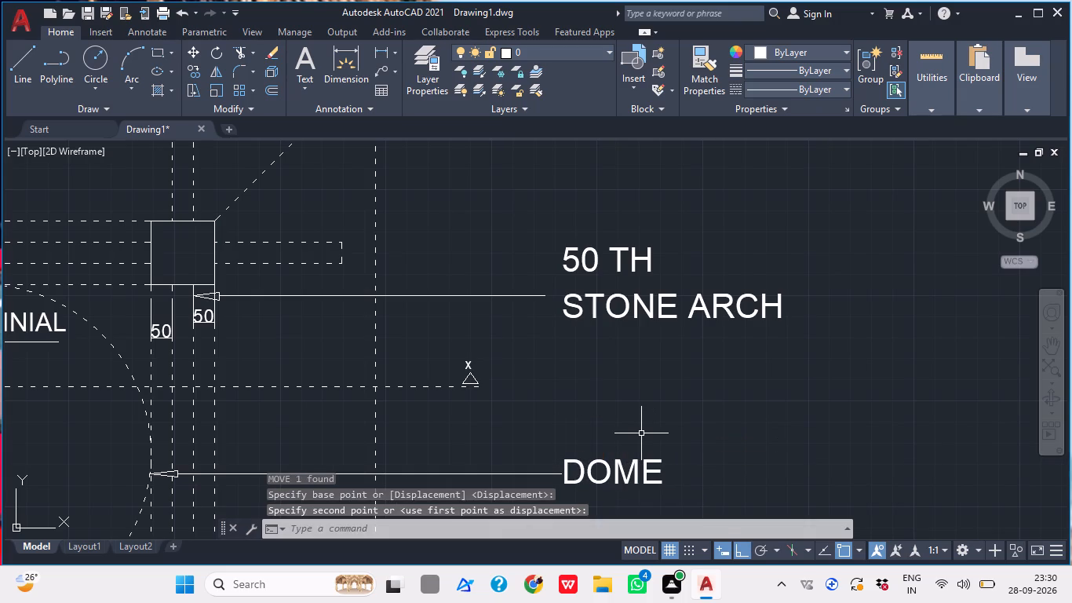
pyautogui.press('Escape')
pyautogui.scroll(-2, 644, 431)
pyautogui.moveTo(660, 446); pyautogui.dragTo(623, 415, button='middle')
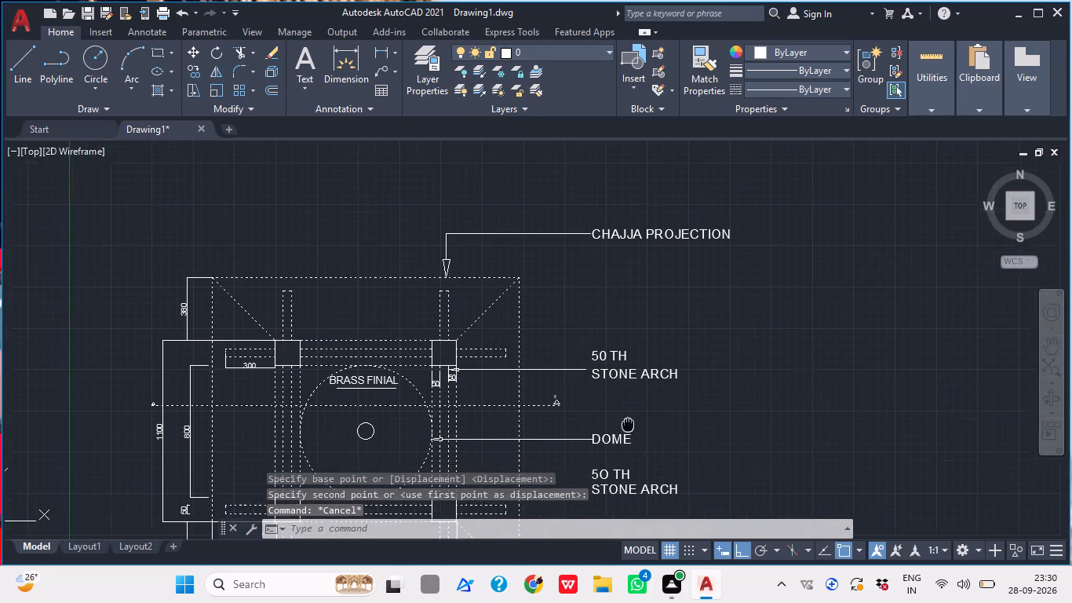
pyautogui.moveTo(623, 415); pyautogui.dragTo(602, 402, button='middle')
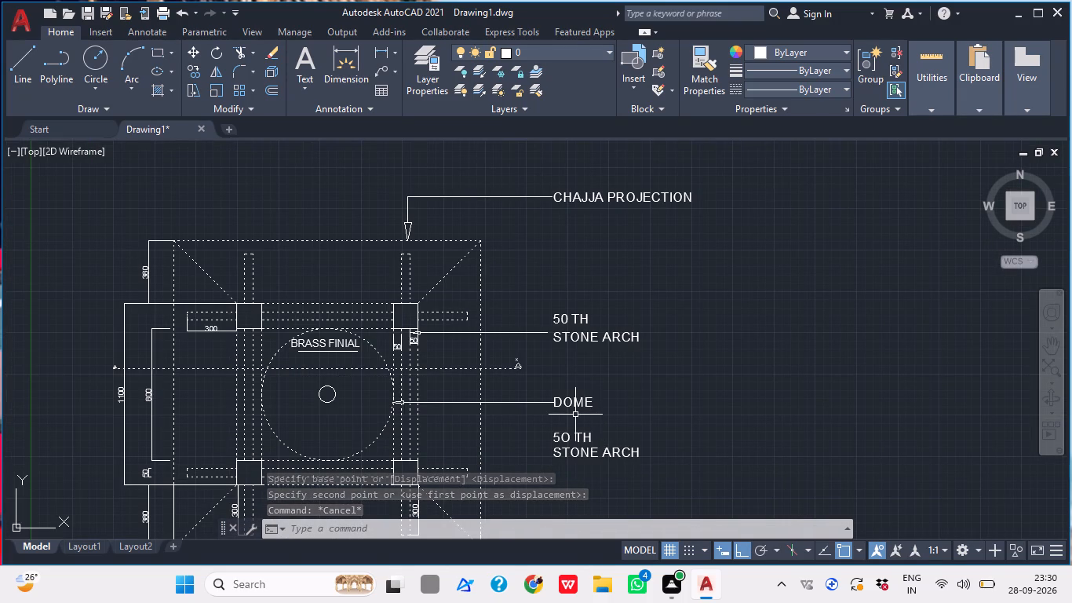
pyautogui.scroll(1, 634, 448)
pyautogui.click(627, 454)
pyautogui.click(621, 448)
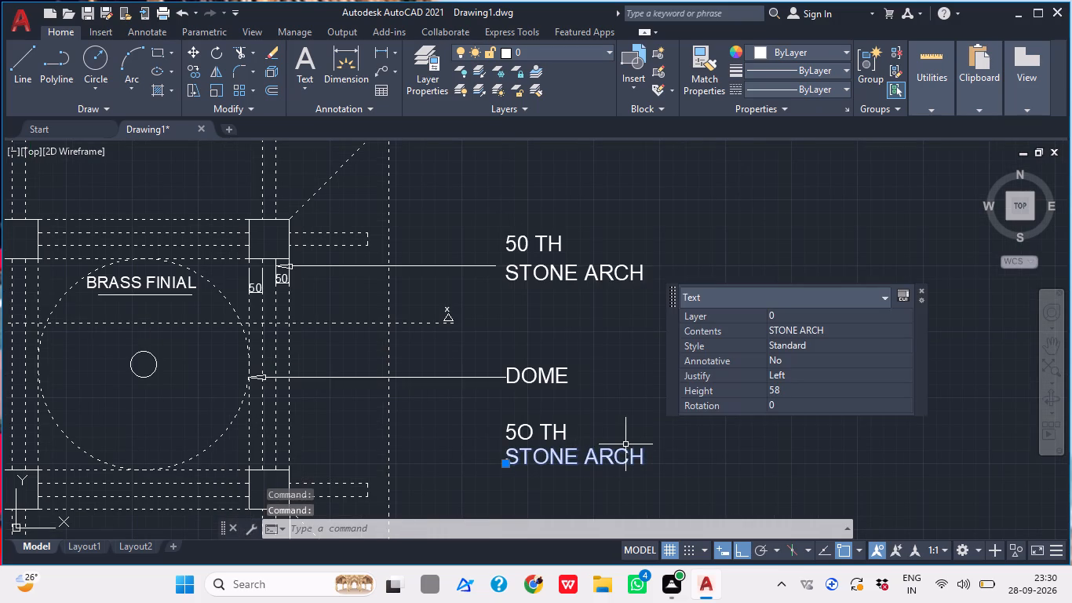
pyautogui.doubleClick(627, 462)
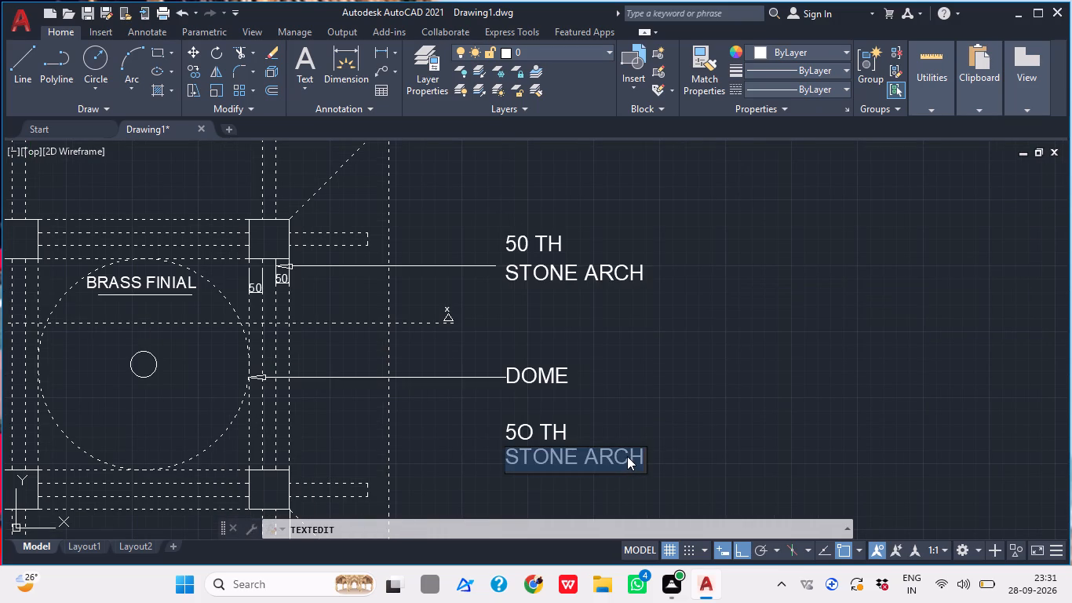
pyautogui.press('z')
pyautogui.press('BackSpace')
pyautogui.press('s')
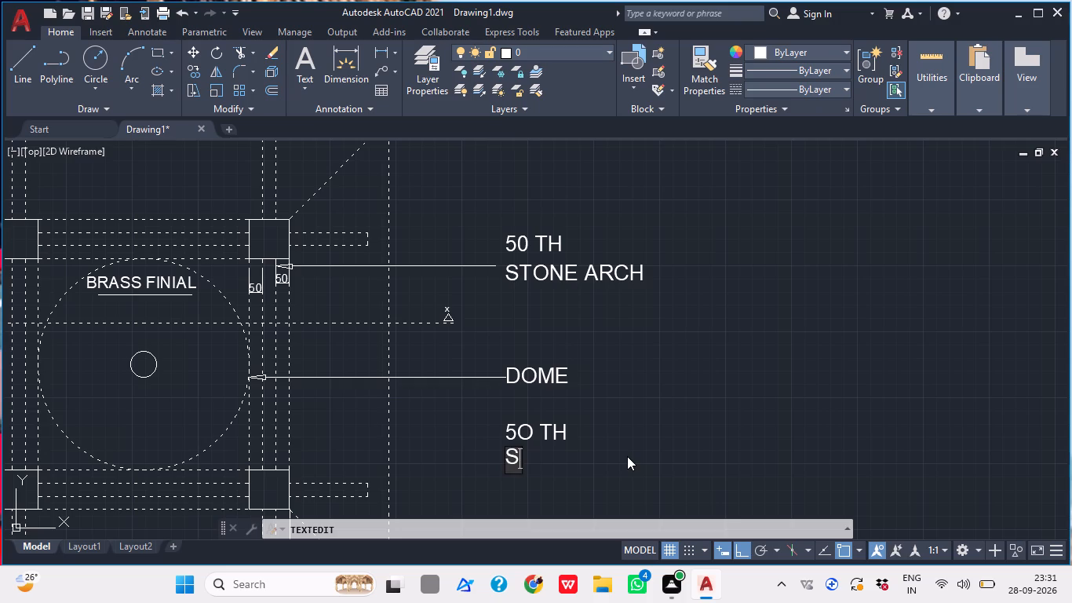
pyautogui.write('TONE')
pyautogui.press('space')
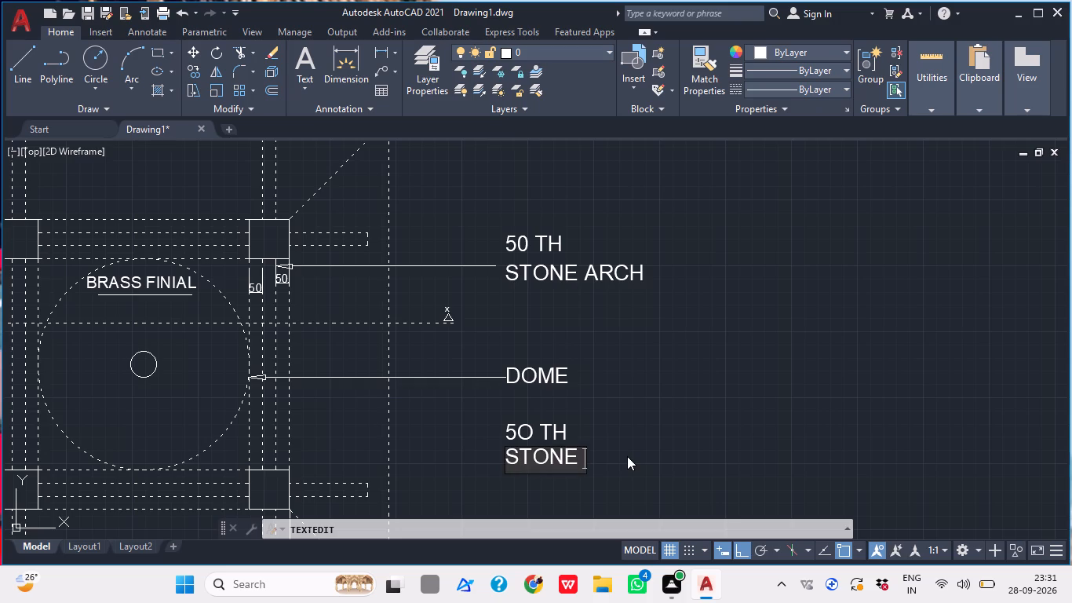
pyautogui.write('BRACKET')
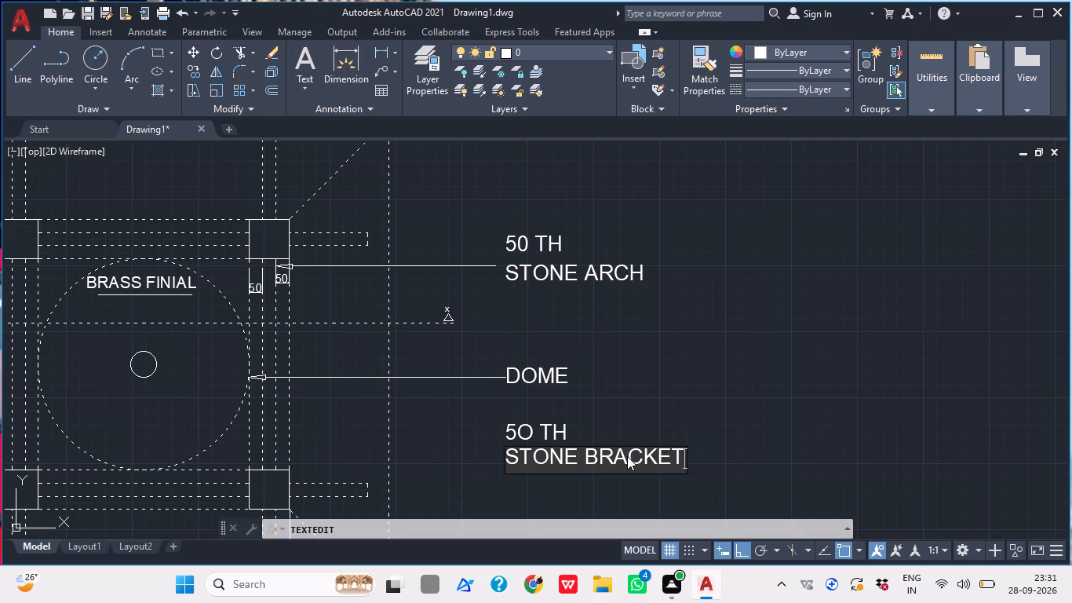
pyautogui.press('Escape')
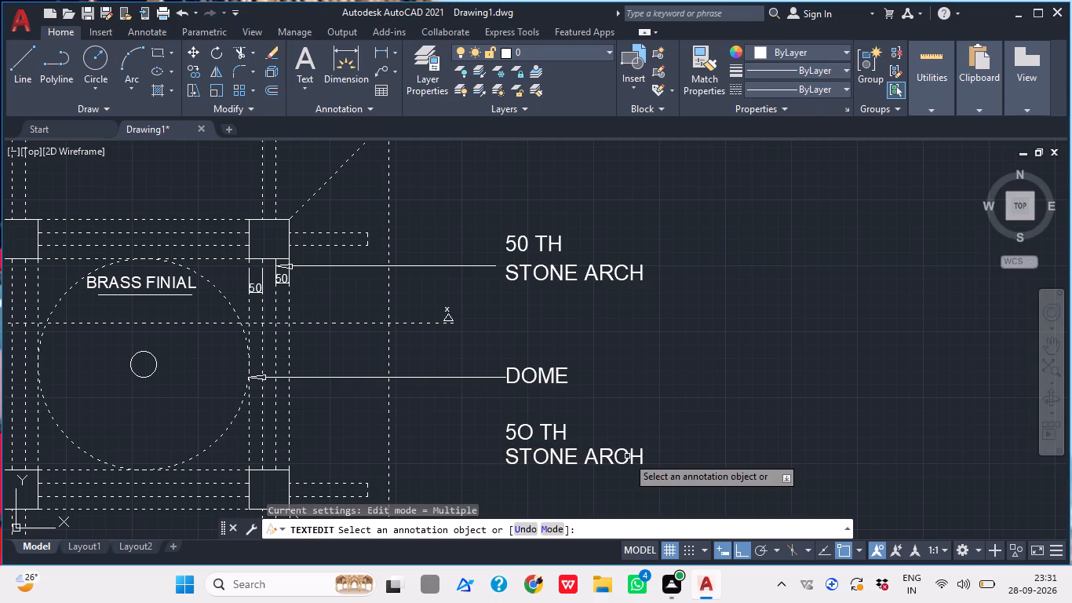
# Change the STONE ARCH text line below the DOME label to read STONE BRACKET.
pyautogui.click(627, 456)
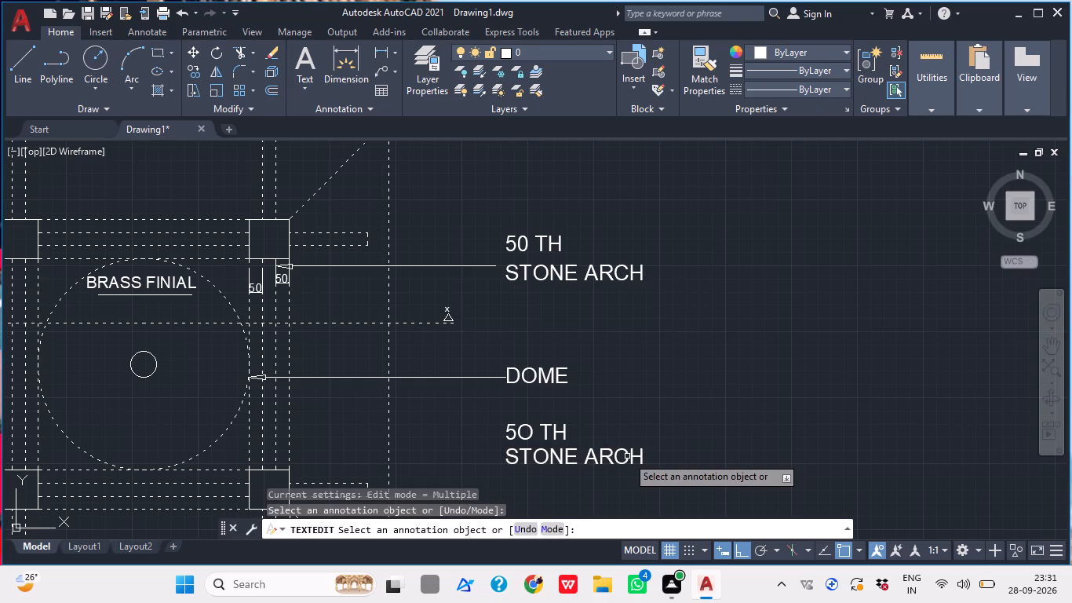
pyautogui.click(546, 458)
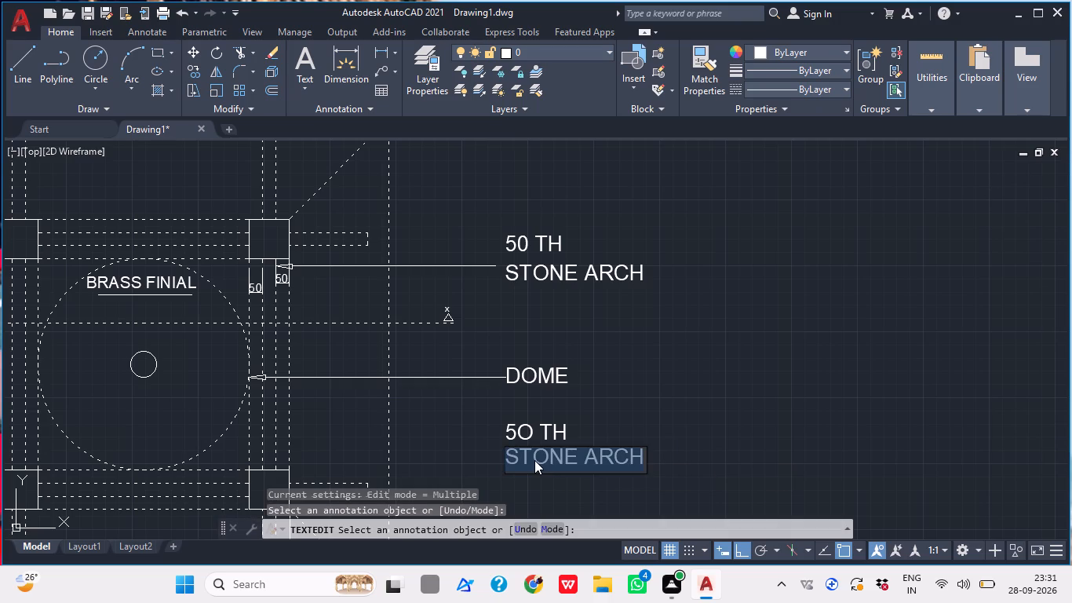
pyautogui.write('BR')
pyautogui.press('BackSpace')
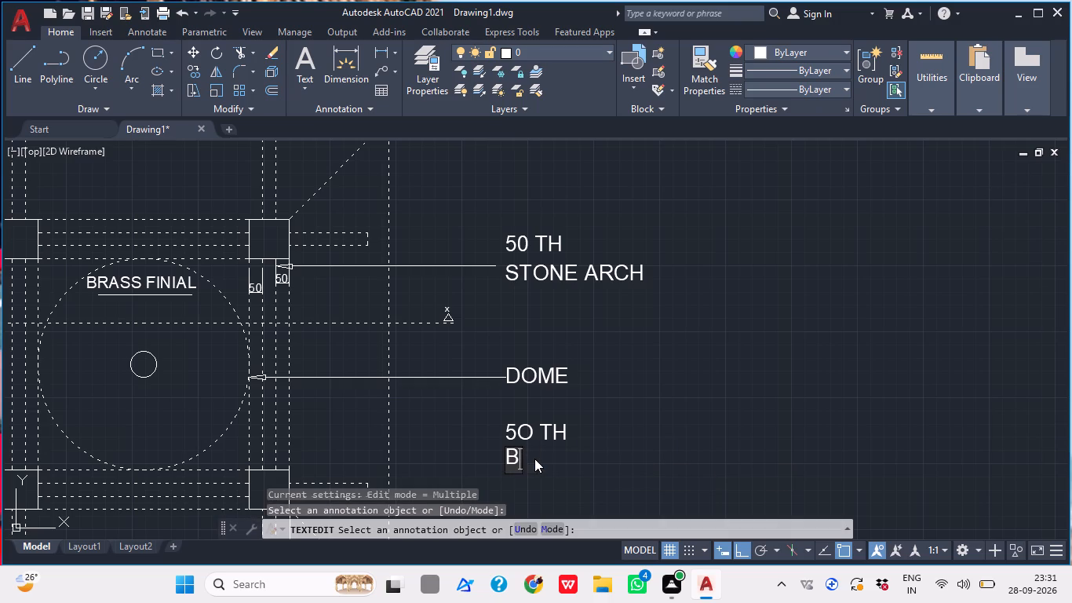
pyautogui.press('BackSpace')
pyautogui.press('a')
pyautogui.press('BackSpace')
pyautogui.press('s')
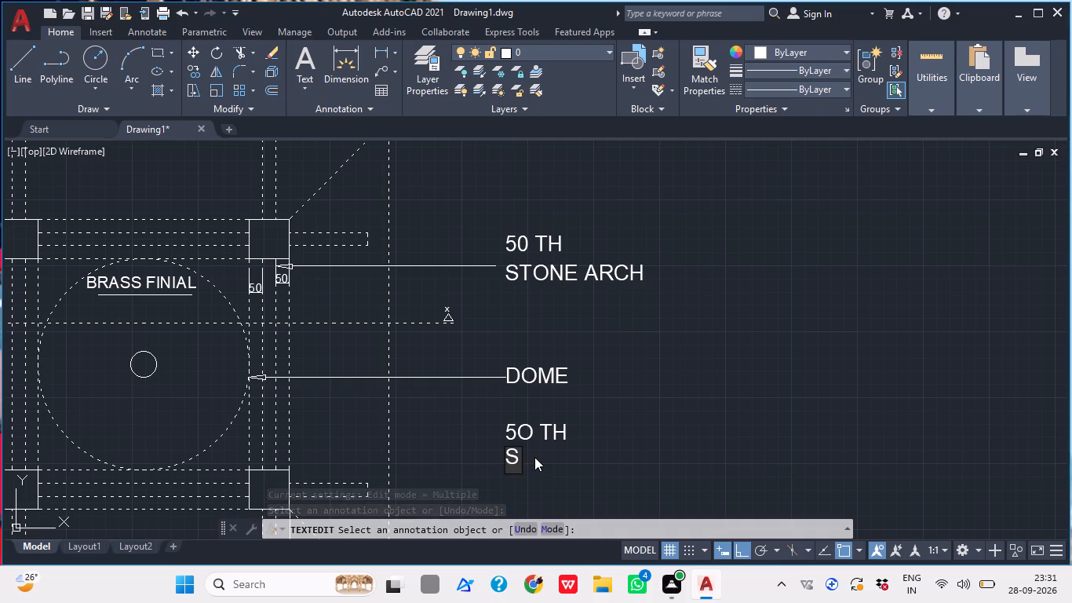
pyautogui.press('t')
pyautogui.press('o')
pyautogui.press('n')
pyautogui.write('E')
pyautogui.press('space')
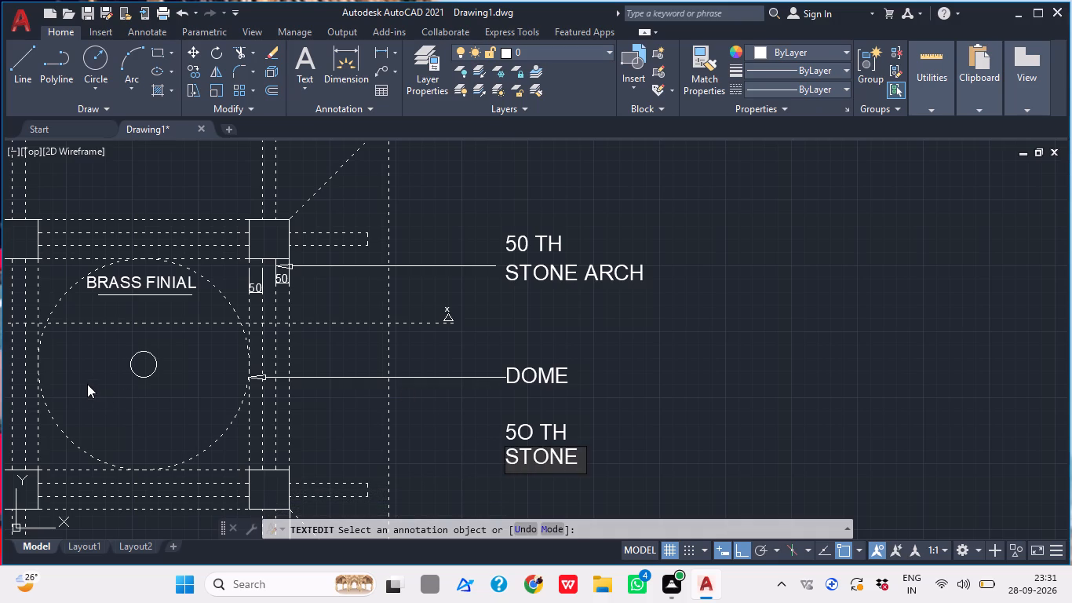
pyautogui.press('b')
pyautogui.write('RACKET')
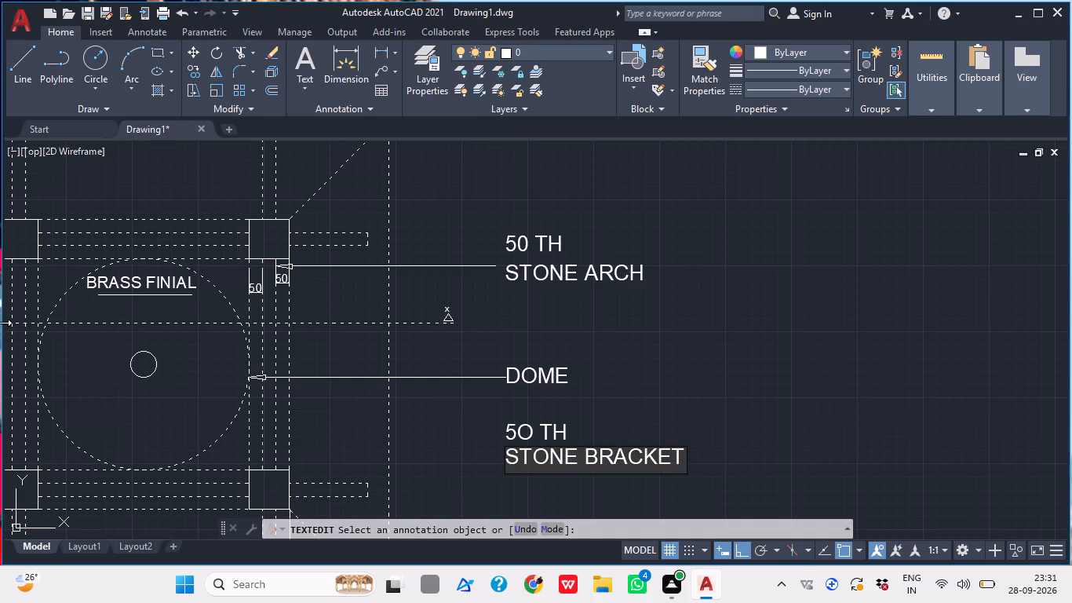
pyautogui.click(768, 383)
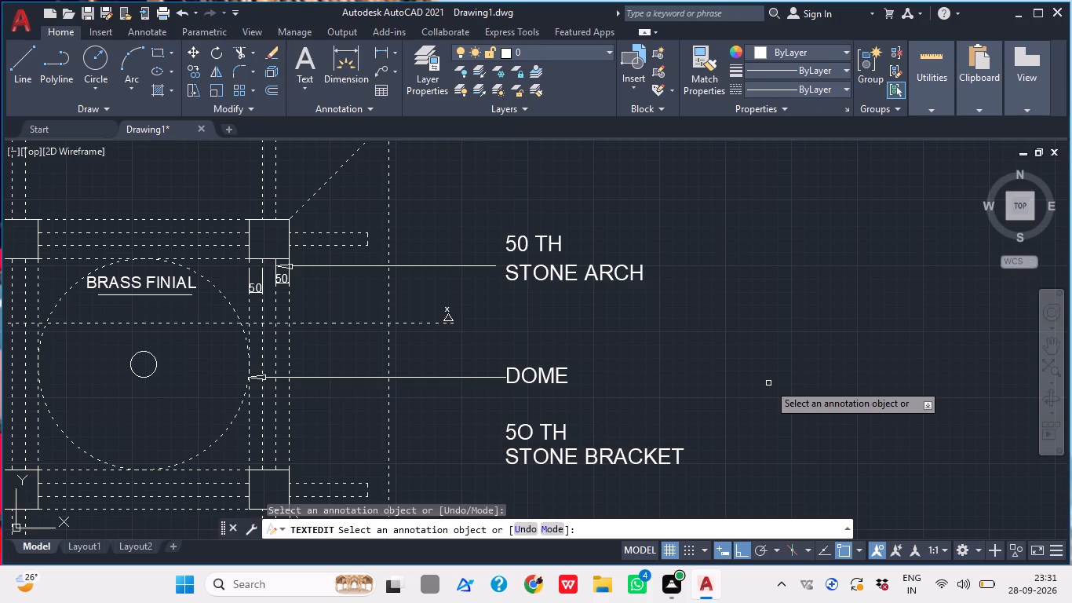
pyautogui.press('Escape')
pyautogui.scroll(-1, 743, 364)
pyautogui.moveTo(712, 389); pyautogui.dragTo(651, 367, button='middle')
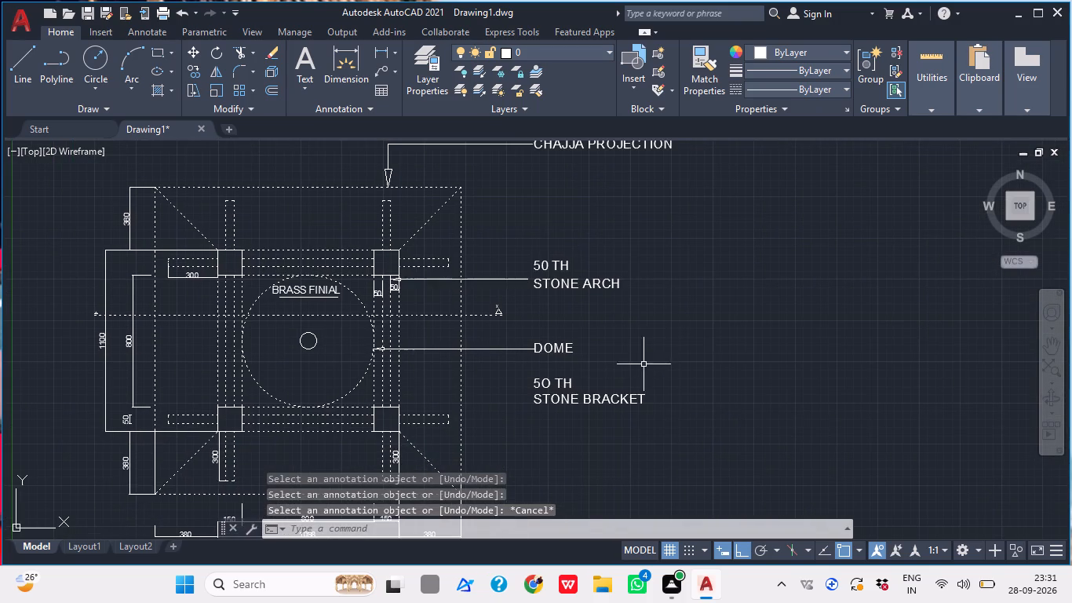
# Move the DOME label horizontally a short distance away from the end of its leader line, leaving a small gap.
pyautogui.scroll(3, 444, 378)
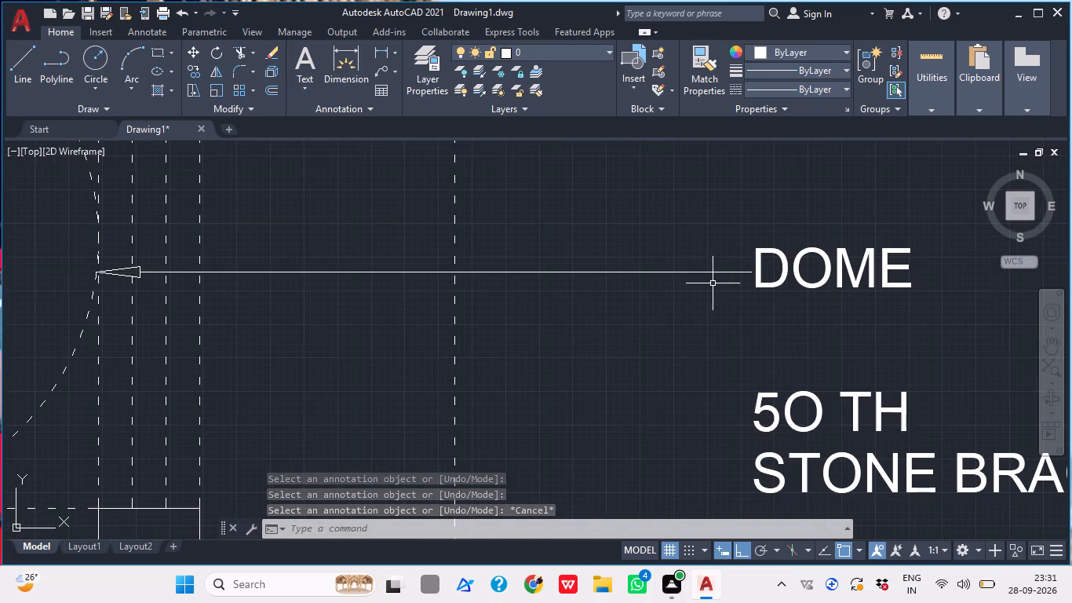
pyautogui.moveTo(694, 301); pyautogui.dragTo(482, 329, button='middle')
pyautogui.click(570, 294)
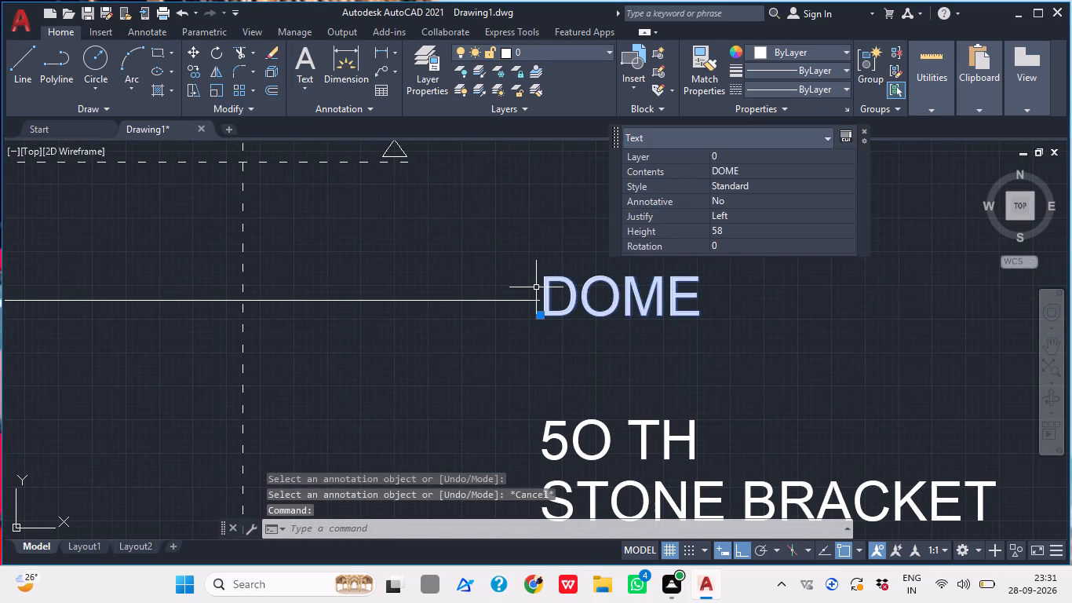
pyautogui.write('M')
pyautogui.press('space')
pyautogui.click(590, 296)
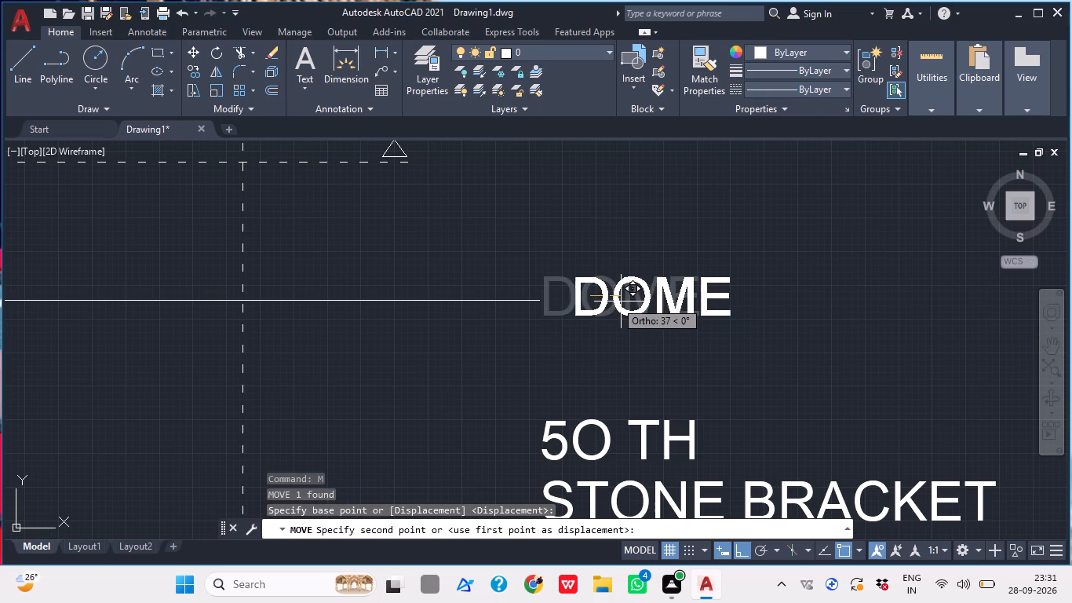
pyautogui.click(612, 309)
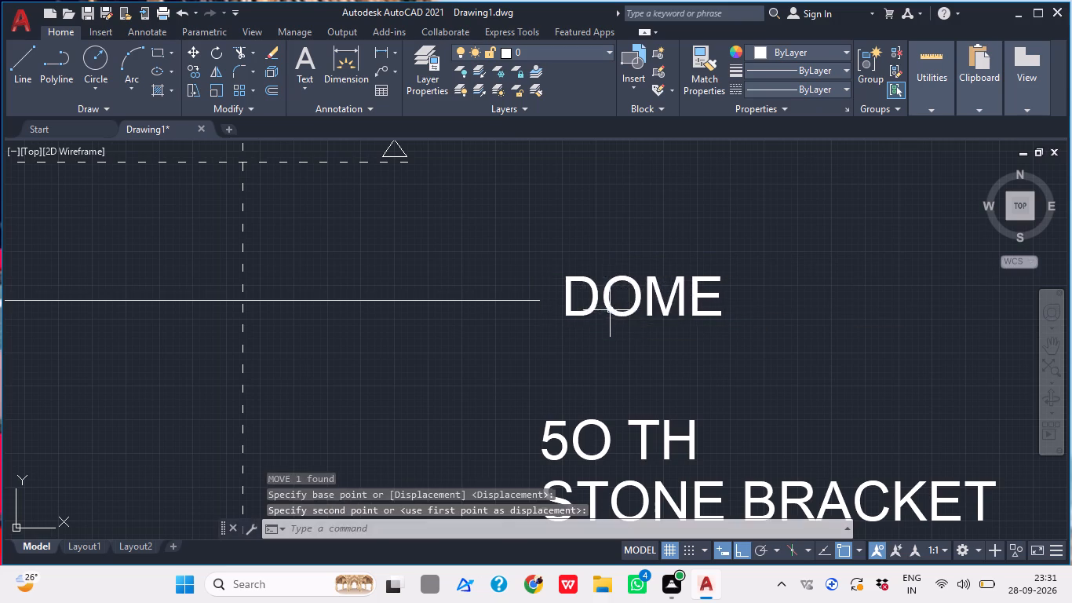
# Draw an L-shaped leader rising about 140 from the dashed bracket beside the lower-right column, running horizontally to just short of the STONE BRACKET label.
pyautogui.scroll(-3, 627, 256)
pyautogui.moveTo(574, 349); pyautogui.dragTo(476, 389, button='middle')
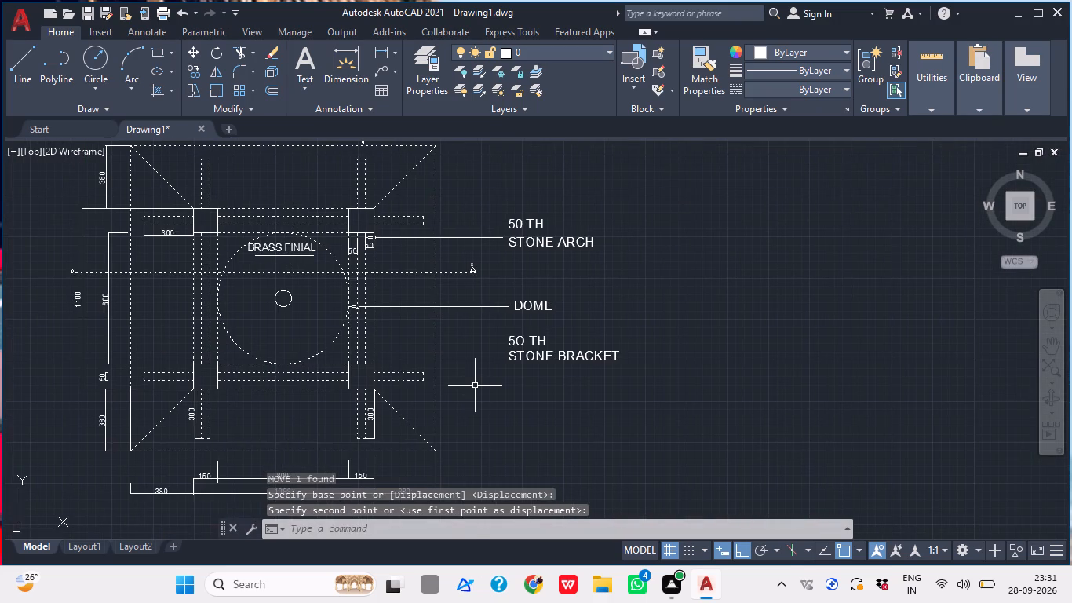
pyautogui.scroll(-1, 917, 191)
pyautogui.moveTo(789, 226); pyautogui.dragTo(655, 293, button='middle')
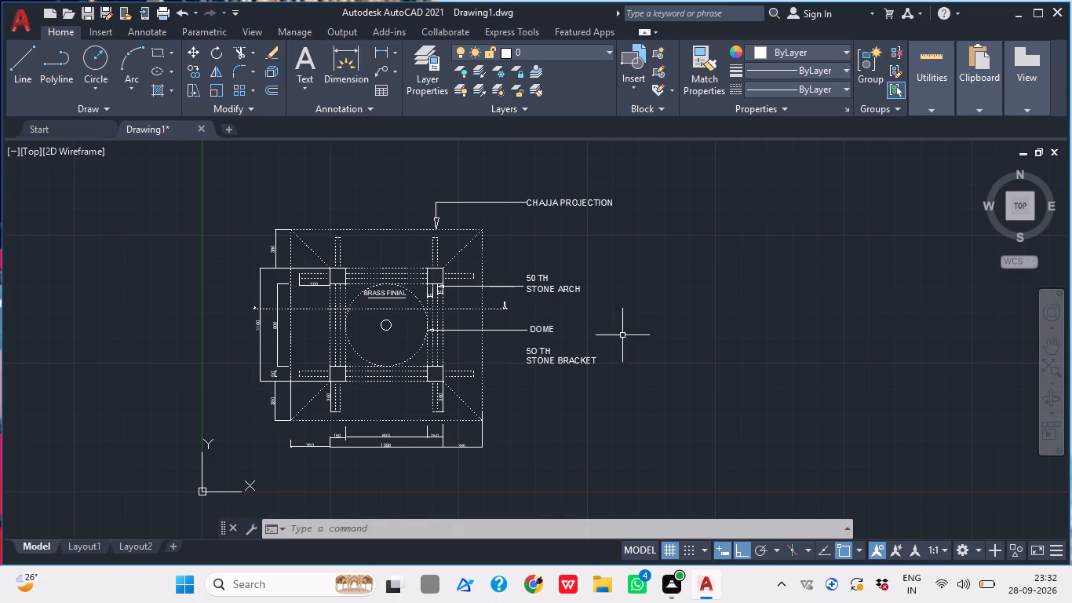
pyautogui.scroll(-1, 531, 406)
pyautogui.moveTo(527, 406); pyautogui.dragTo(512, 400, button='middle')
pyautogui.scroll(2, 463, 390)
pyautogui.moveTo(500, 393); pyautogui.dragTo(469, 413, button='middle')
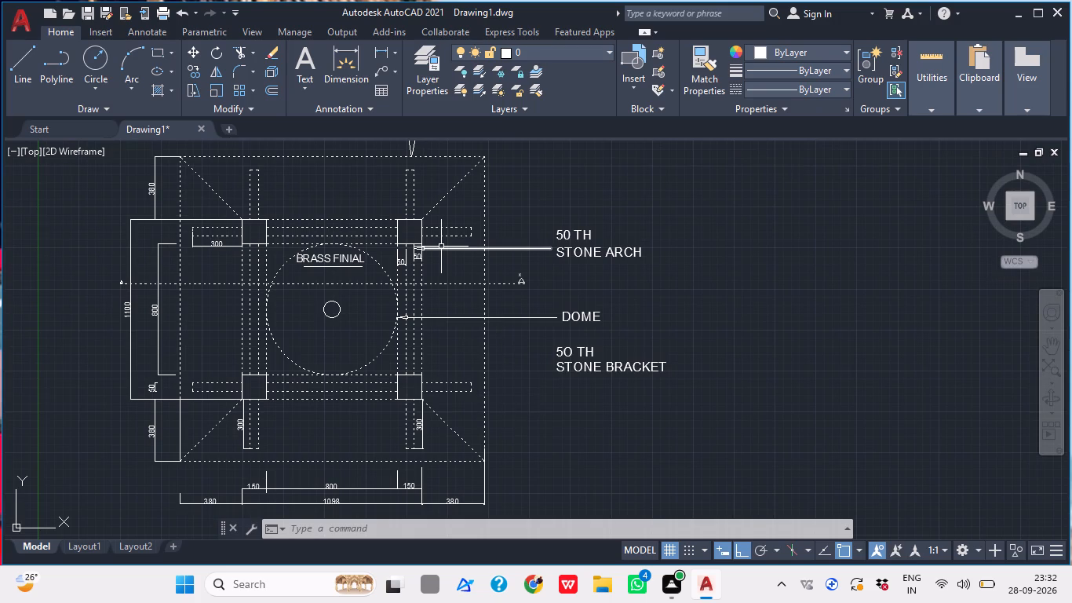
pyautogui.click(11, 61)
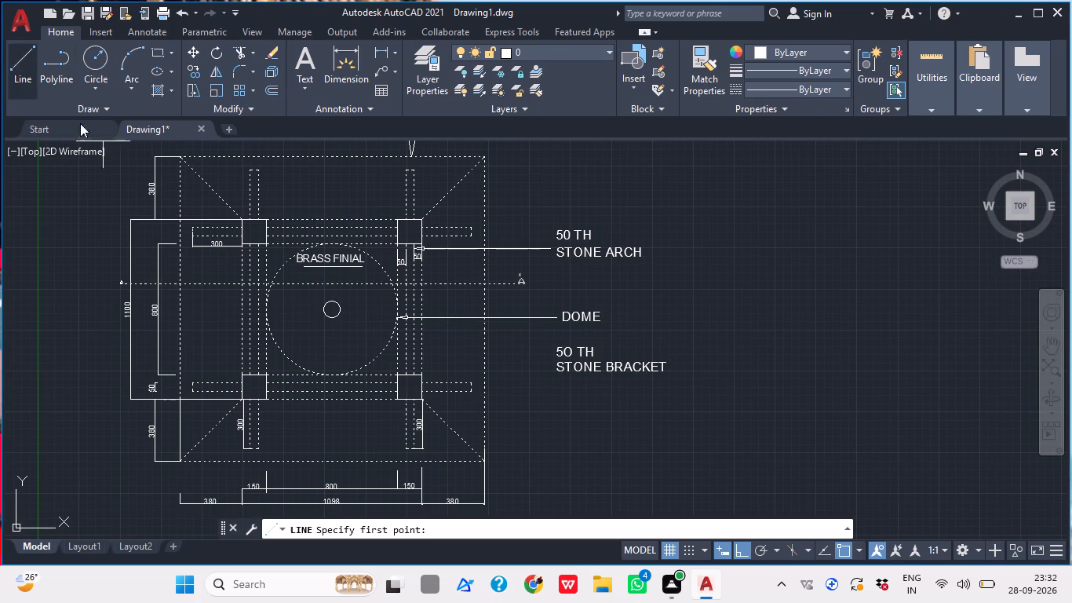
pyautogui.scroll(3, 245, 342)
pyautogui.moveTo(440, 399); pyautogui.dragTo(197, 345, button='middle')
pyautogui.scroll(-2, 197, 345)
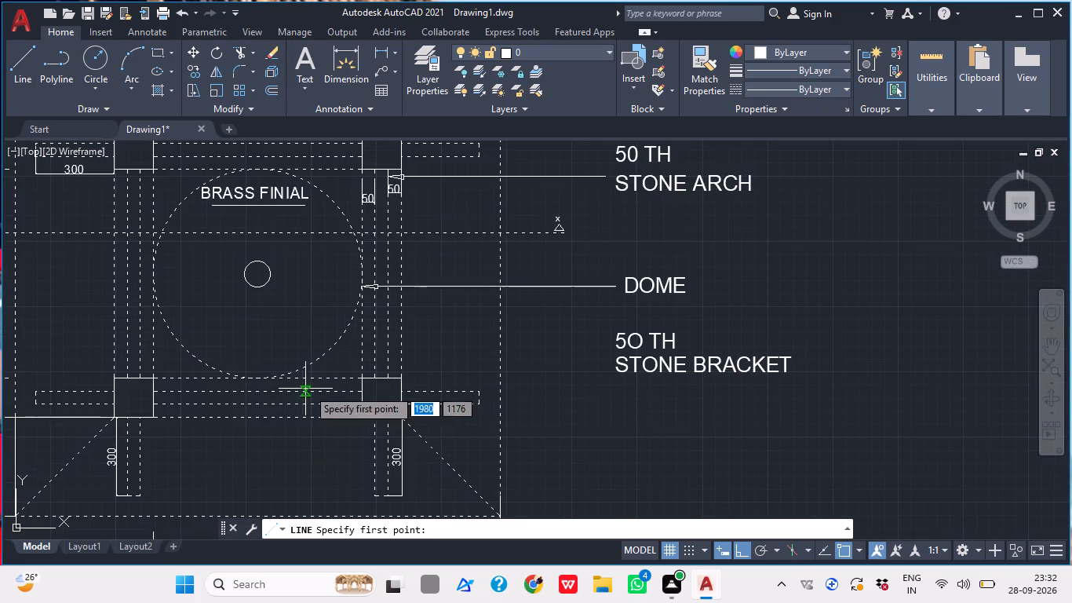
pyautogui.scroll(1, 392, 387)
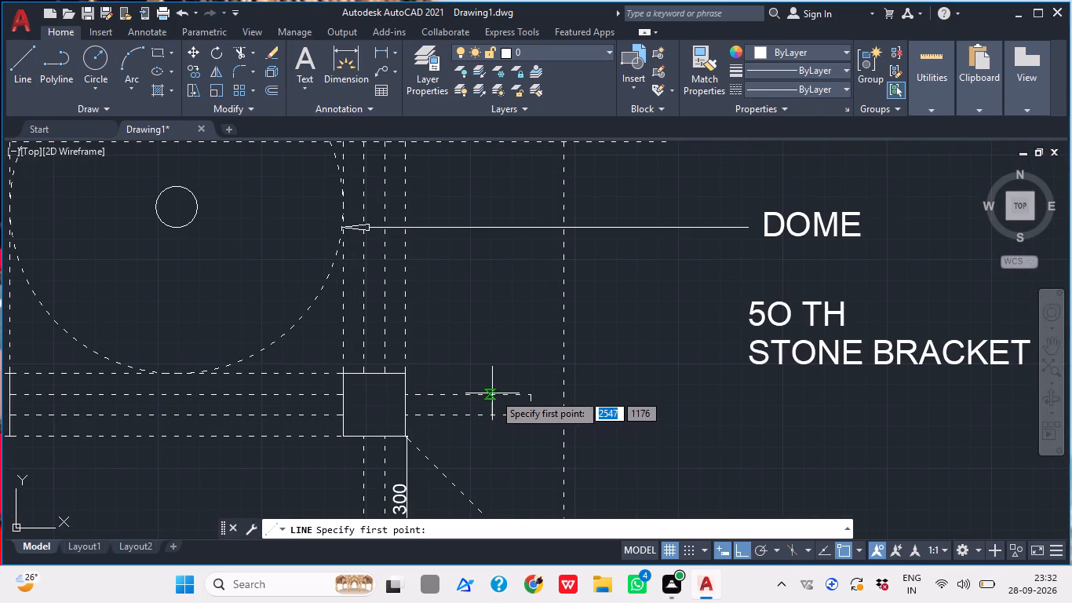
pyautogui.click(494, 393)
pyautogui.click(491, 352)
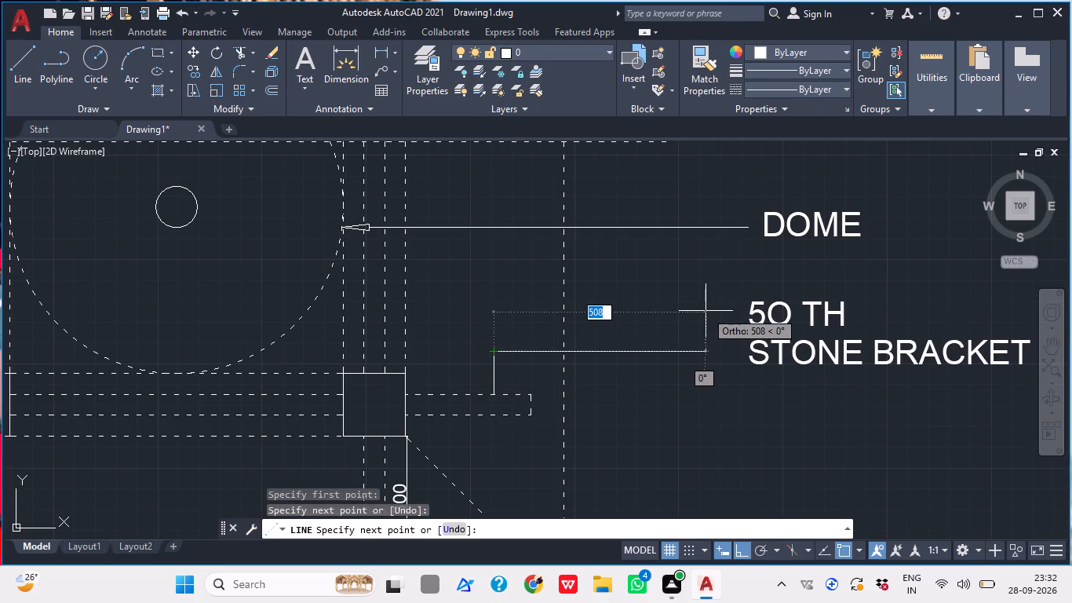
pyautogui.hotkey('ctrl', 'z')
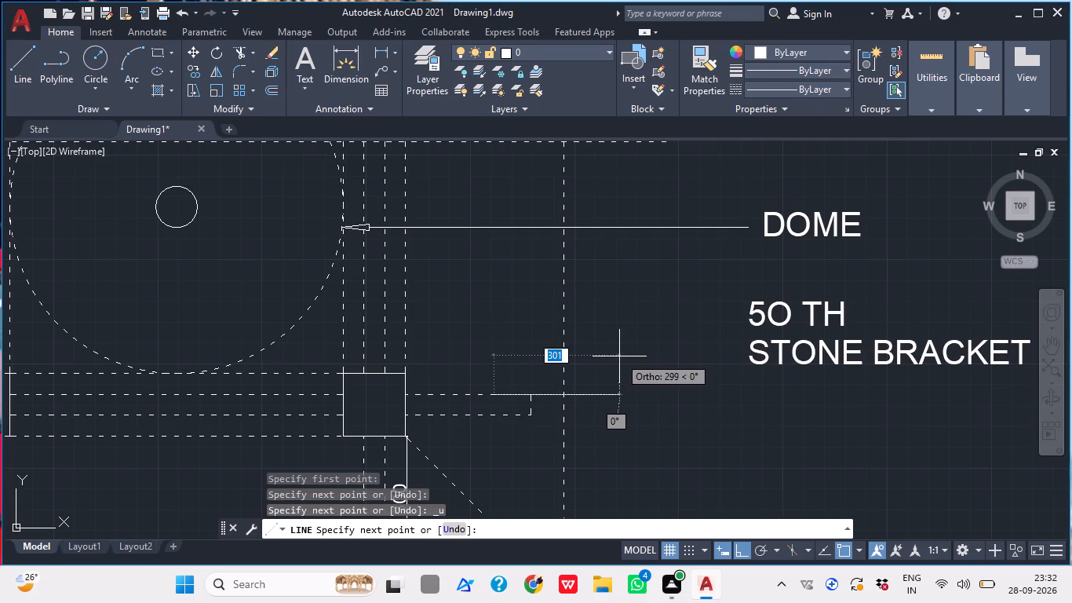
pyautogui.moveTo(651, 343); pyautogui.dragTo(689, 354, button='middle')
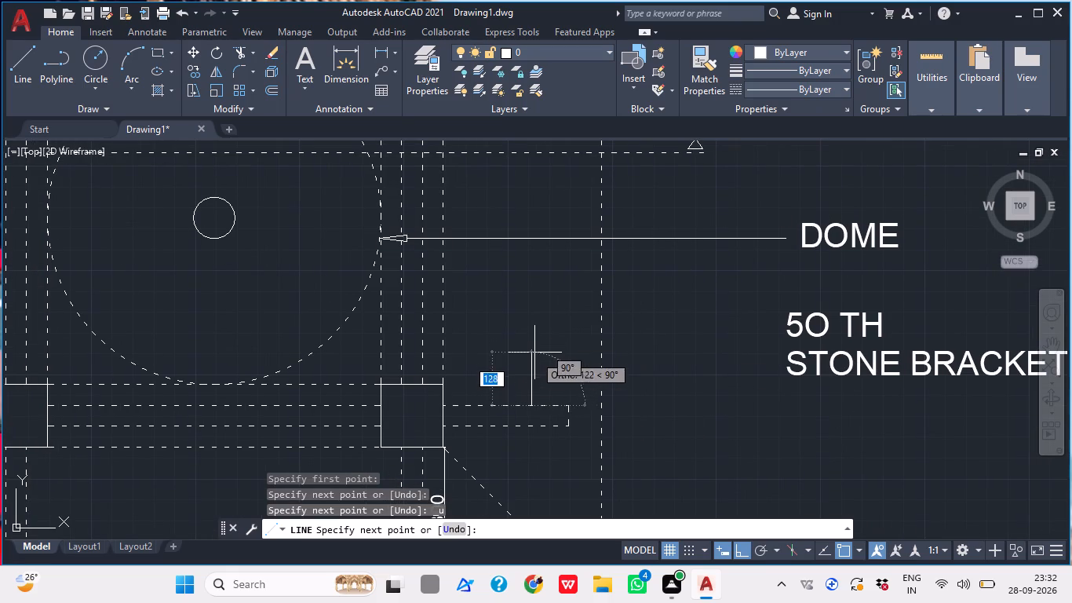
pyautogui.click(534, 348)
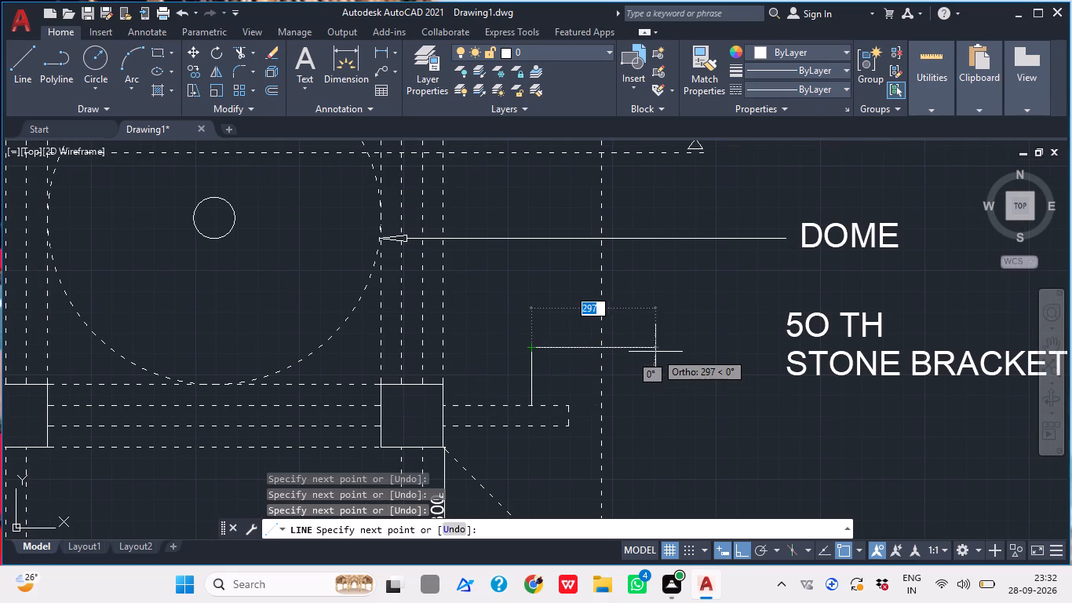
pyautogui.scroll(1, 652, 349)
pyautogui.click(848, 353)
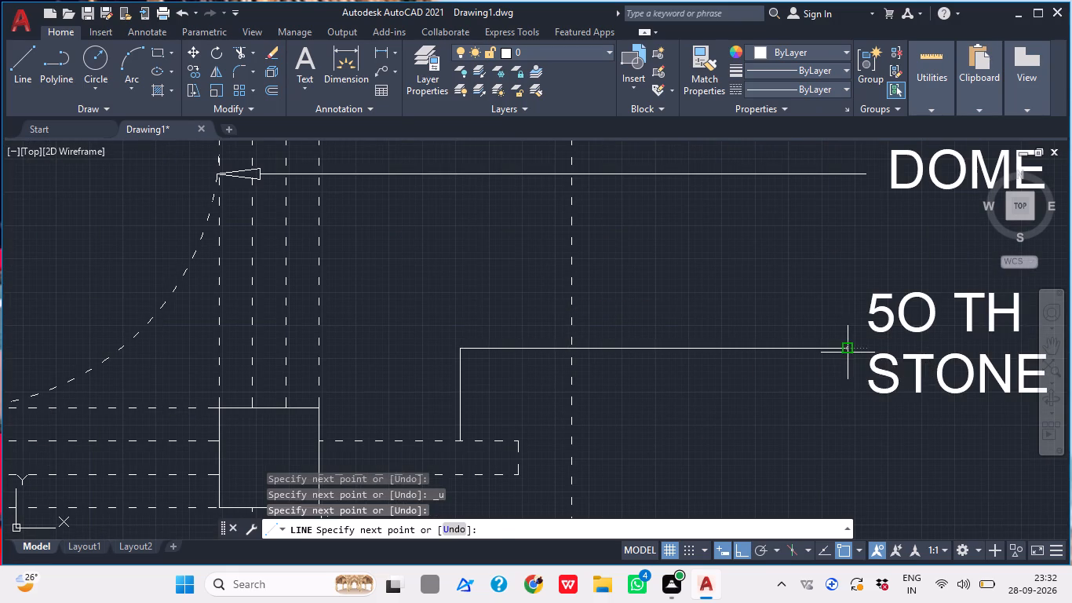
pyautogui.press('Escape')
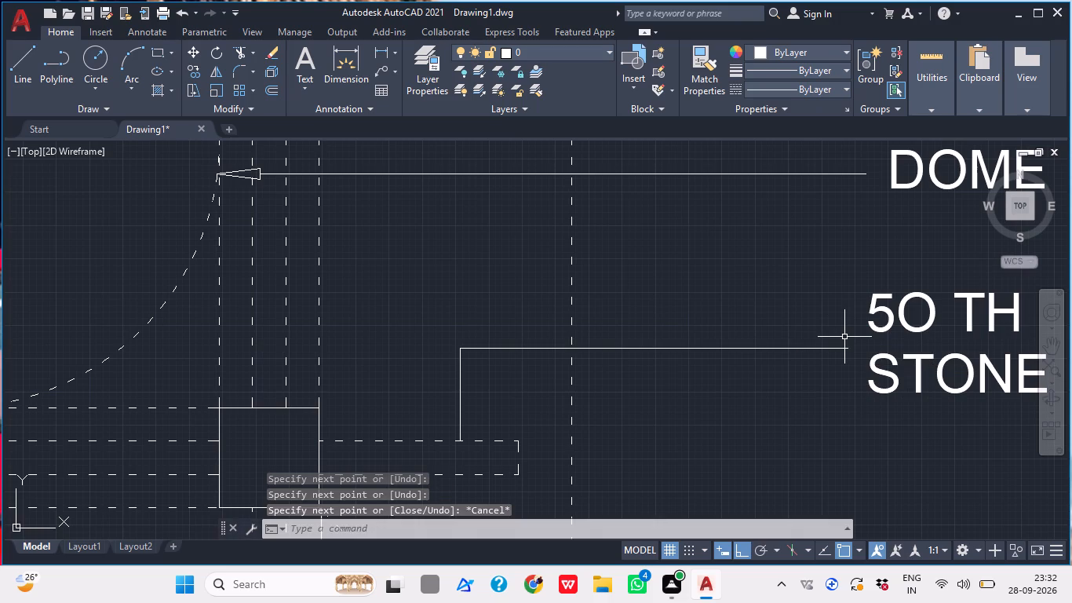
# Draw a triangular arrowhead with a base about 18 wide on the stone bracket leader, its tip on the bracket's dashed outline.
pyautogui.write('L')
pyautogui.press('space')
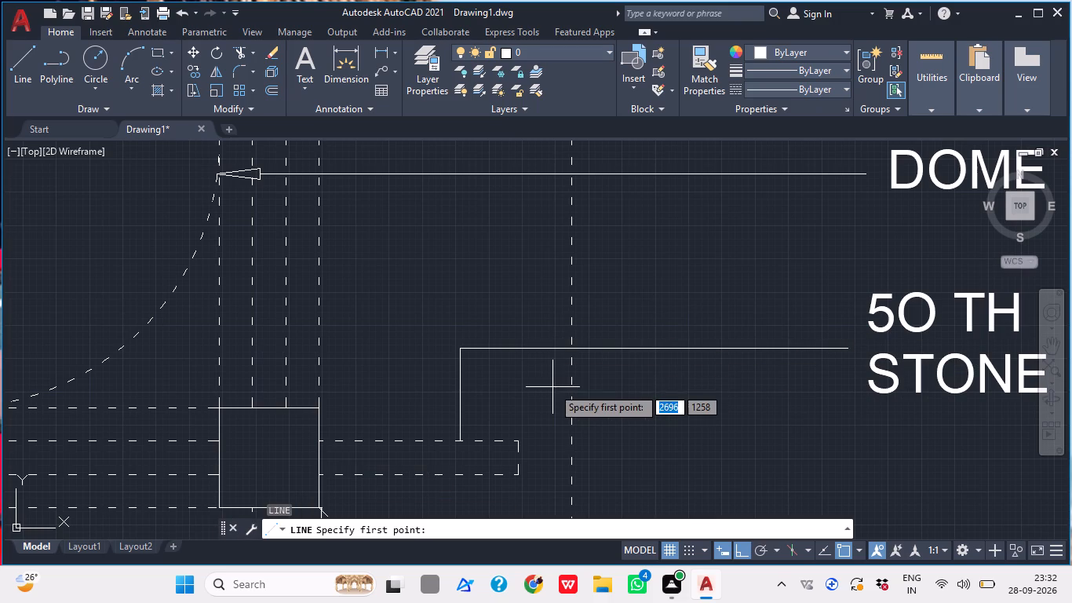
pyautogui.middleClick(552, 387)
pyautogui.scroll(-3, 552, 387)
pyautogui.scroll(3, 508, 403)
pyautogui.scroll(3, 569, 382)
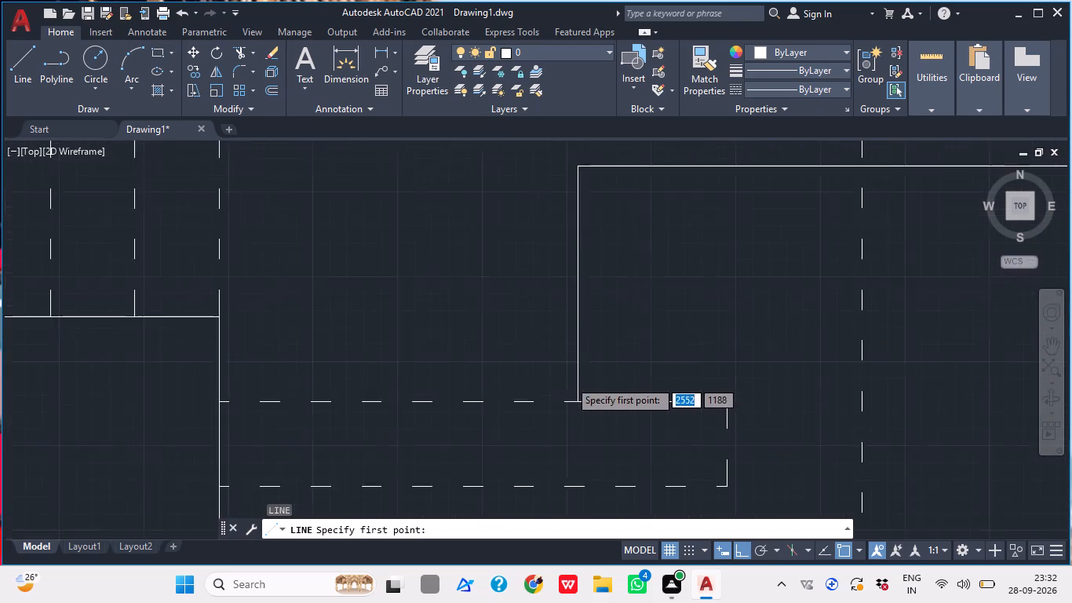
pyautogui.click(585, 336)
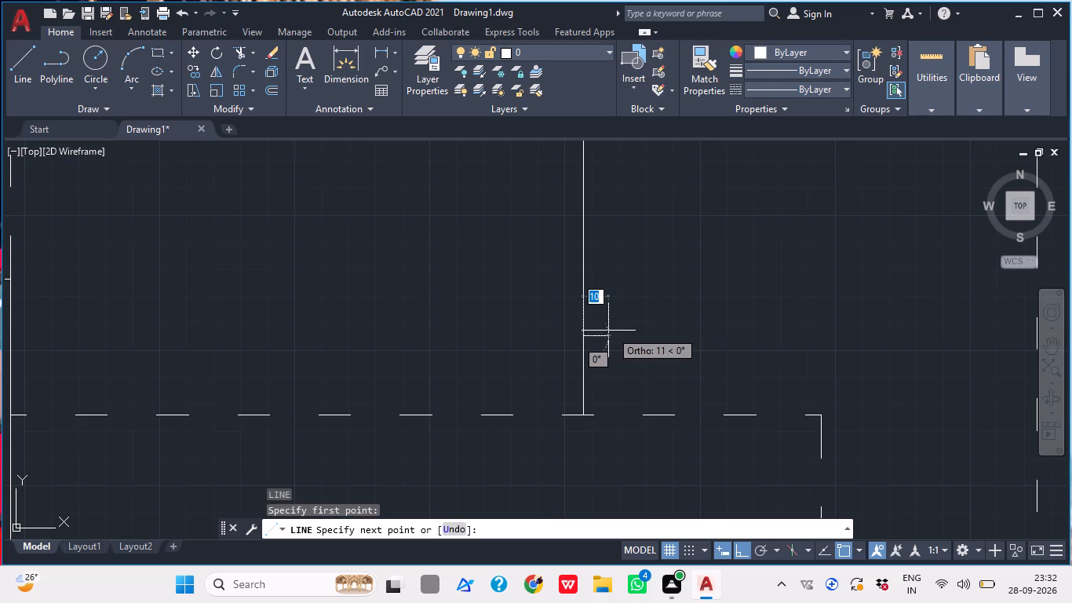
pyautogui.click(608, 331)
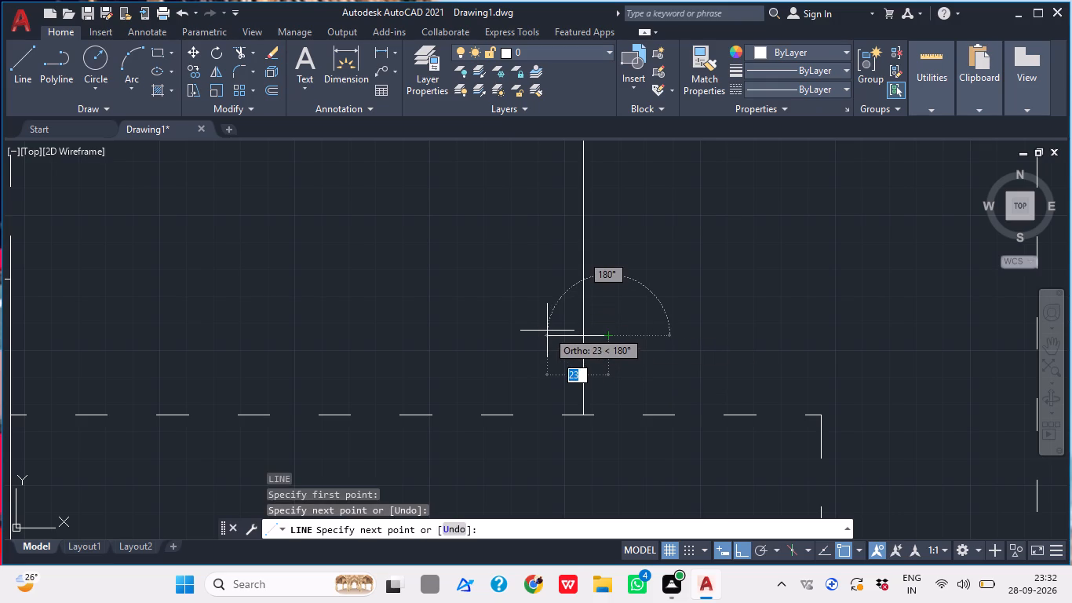
pyautogui.scroll(2, 551, 329)
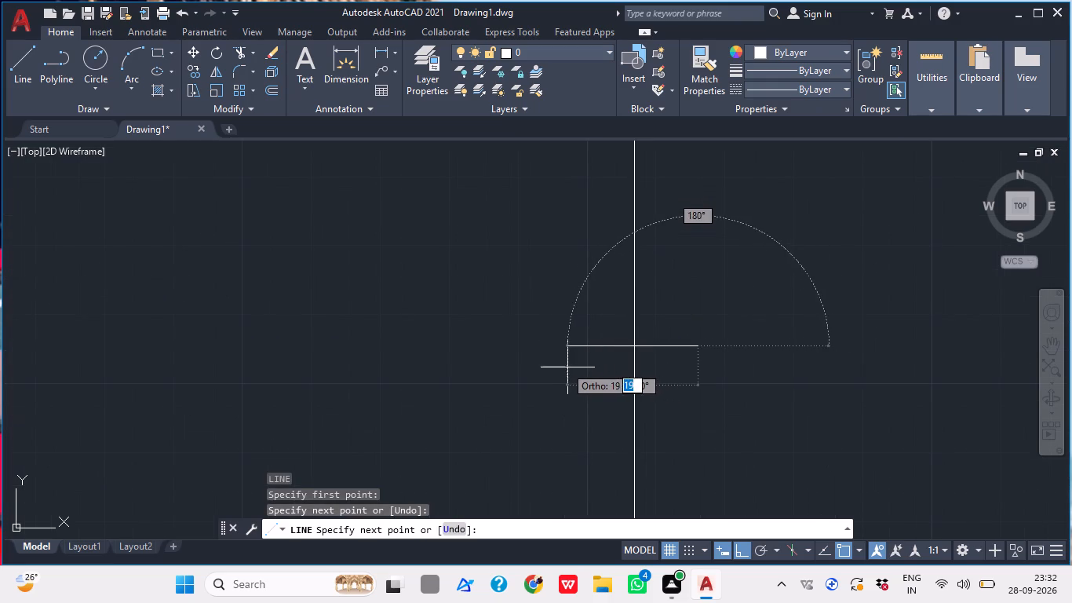
pyautogui.click(572, 367)
pyautogui.scroll(-3, 592, 349)
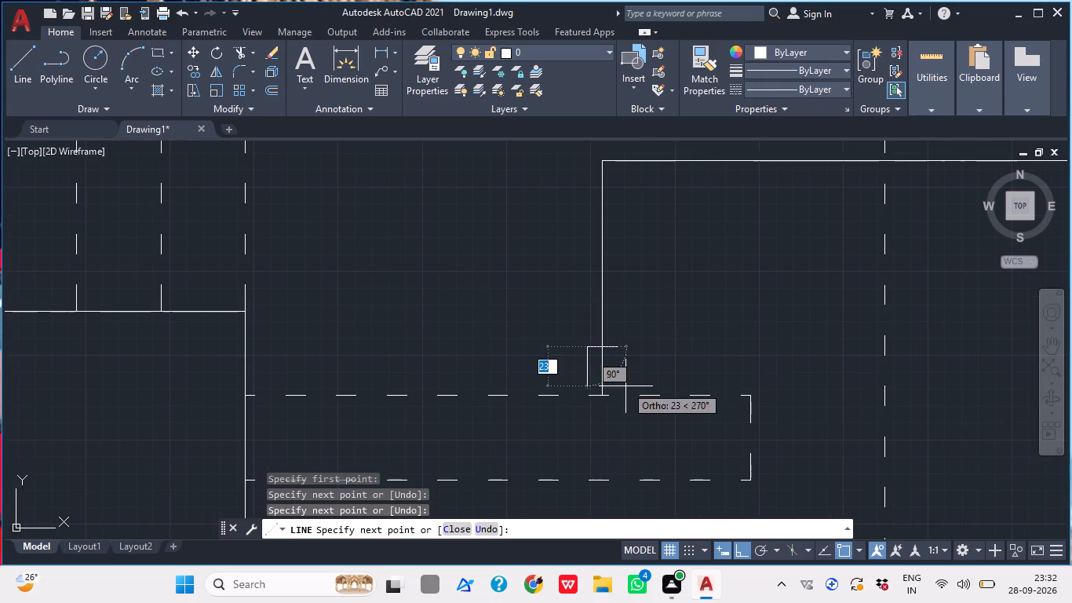
pyautogui.click(604, 389)
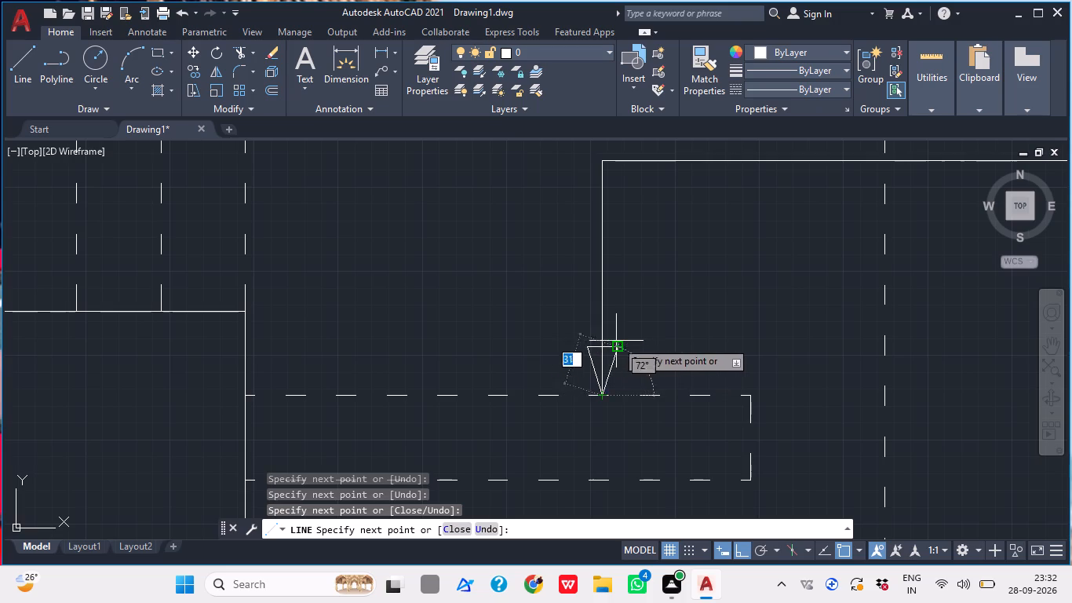
pyautogui.click(616, 344)
pyautogui.press('Escape')
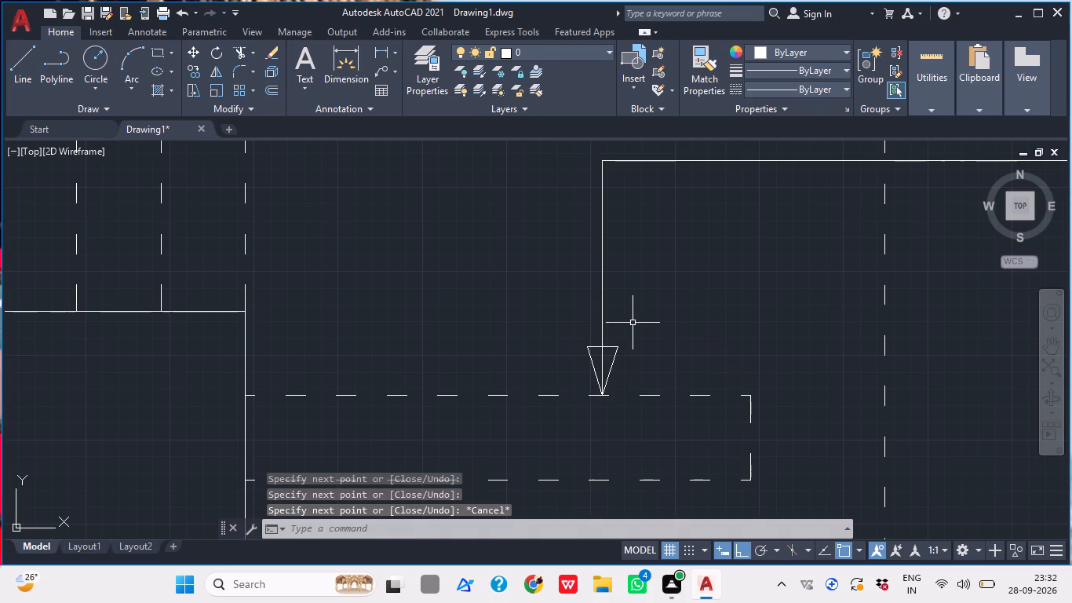
# Trim away the part of the stone bracket leader line that runs inside the arrowhead triangle.
pyautogui.write('TR')
pyautogui.press('space')
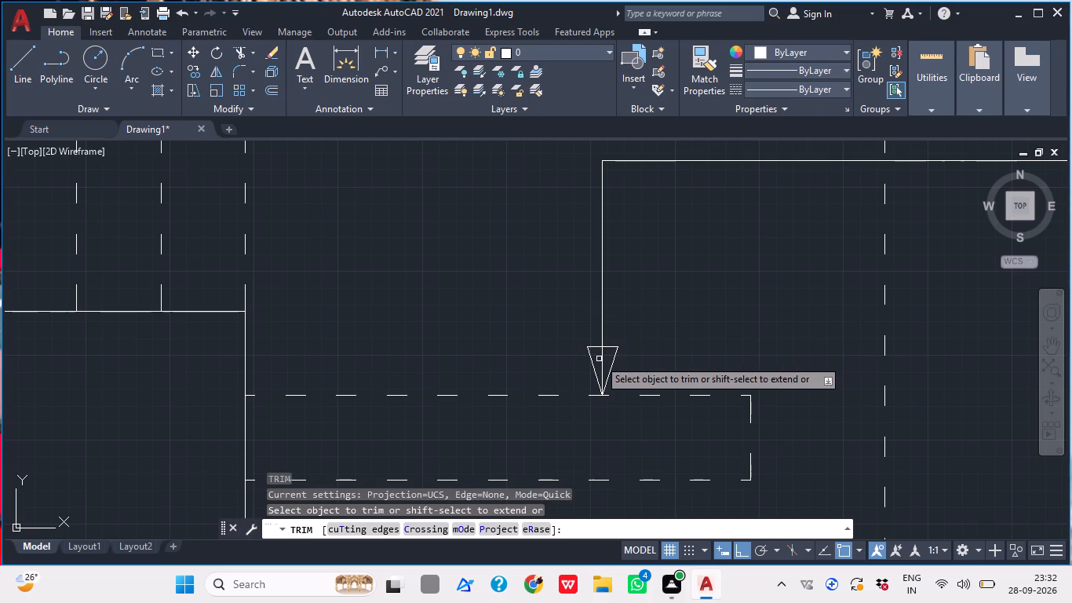
pyautogui.click(600, 351)
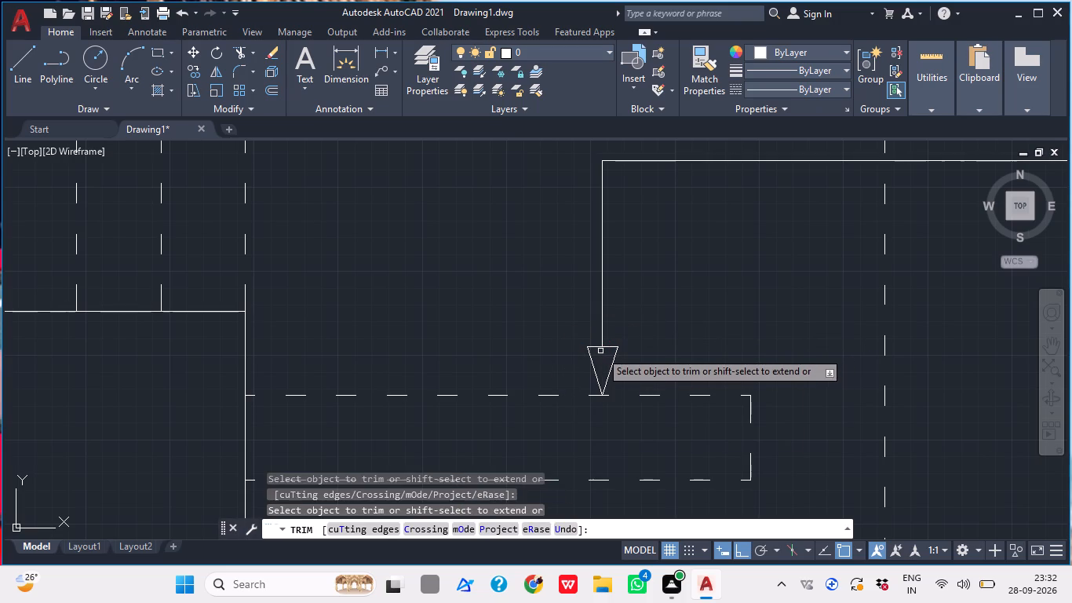
pyautogui.press('Escape')
# Review the whole annotated plan with its labels, leader lines and dimensions.
pyautogui.scroll(-3, 600, 354)
pyautogui.moveTo(646, 355); pyautogui.dragTo(568, 389, button='middle')
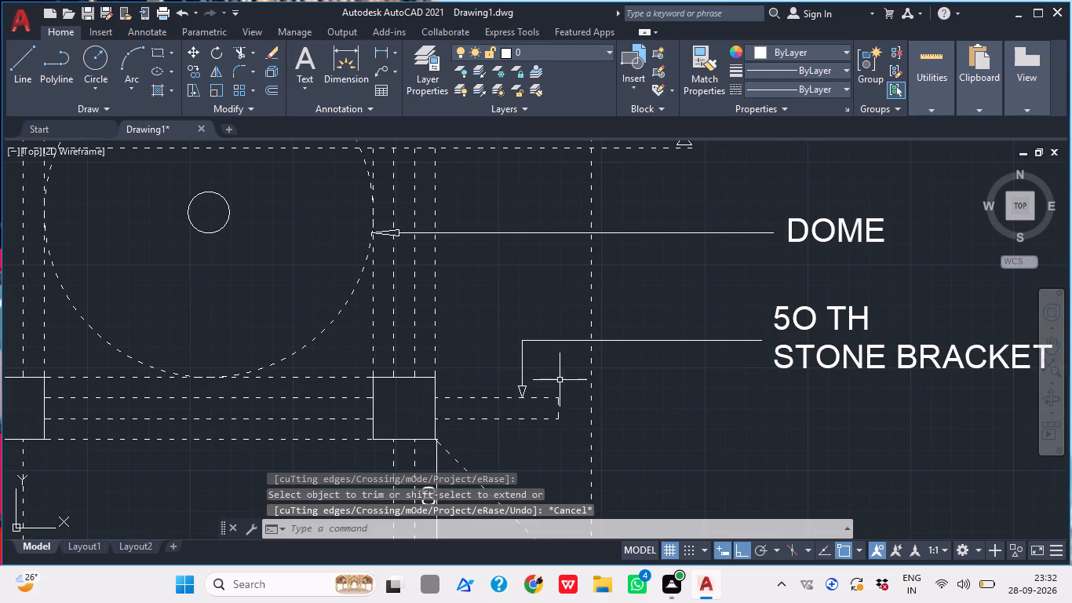
pyautogui.scroll(-2, 558, 381)
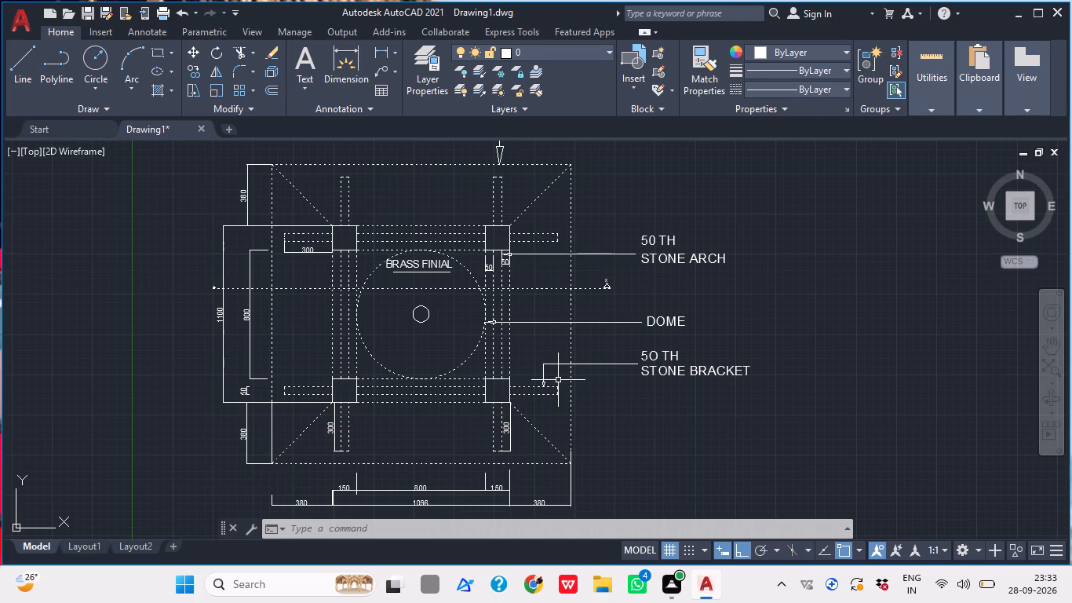
pyautogui.scroll(-1, 557, 378)
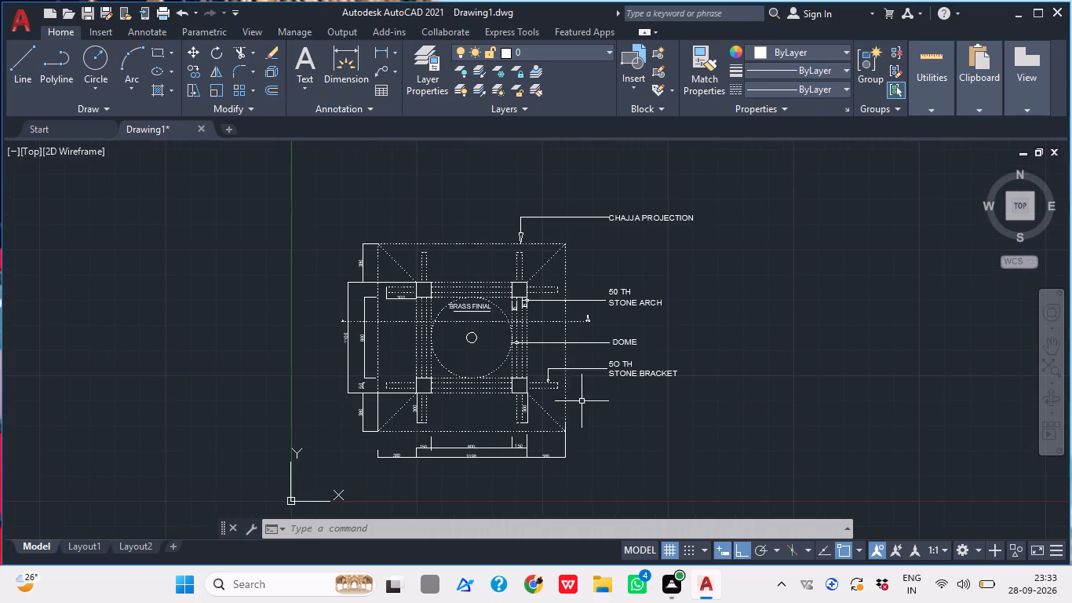
pyautogui.moveTo(589, 414); pyautogui.dragTo(383, 400, button='middle')
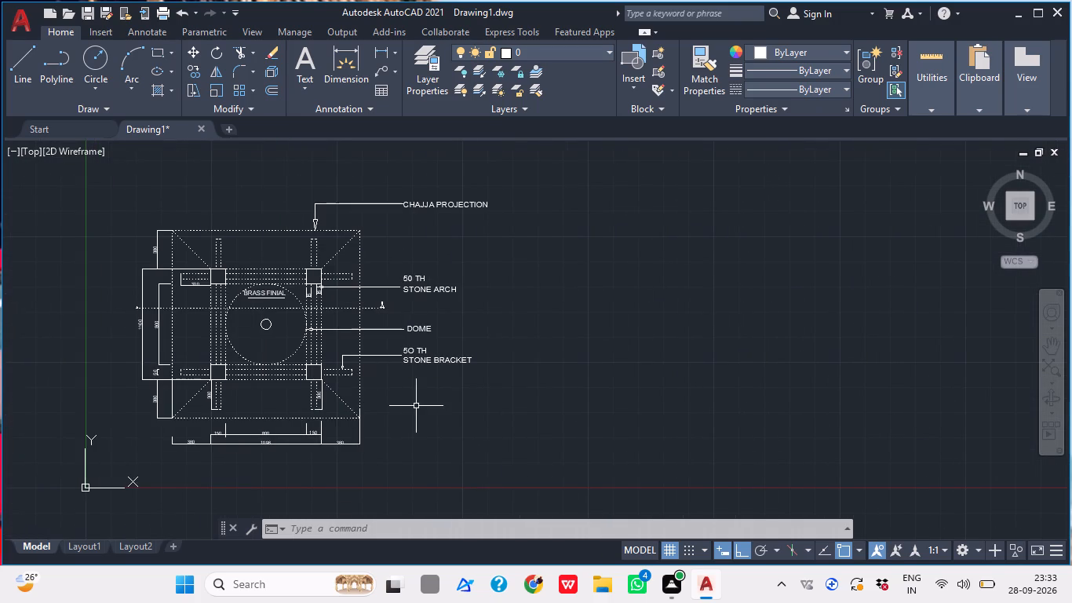
pyautogui.middleClick(461, 433)
pyautogui.moveTo(534, 356); pyautogui.dragTo(580, 320, button='middle')
pyautogui.scroll(-1, 580, 320)
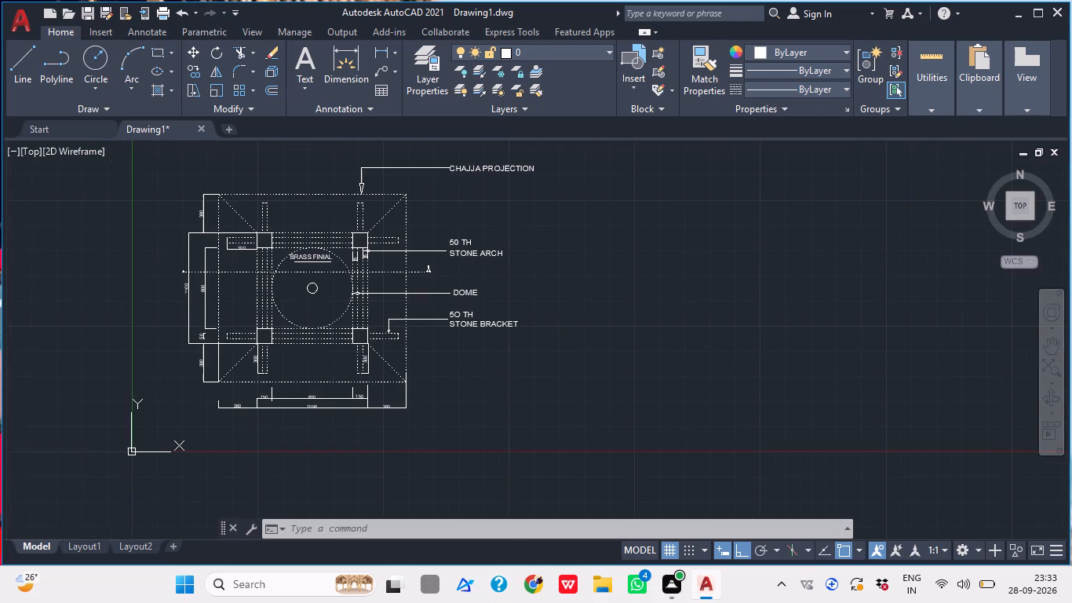
# Copy the BRASS FINIAL label straight up about 450, into the space between the upper chajja edge and the upper columns.
pyautogui.scroll(1, 421, 382)
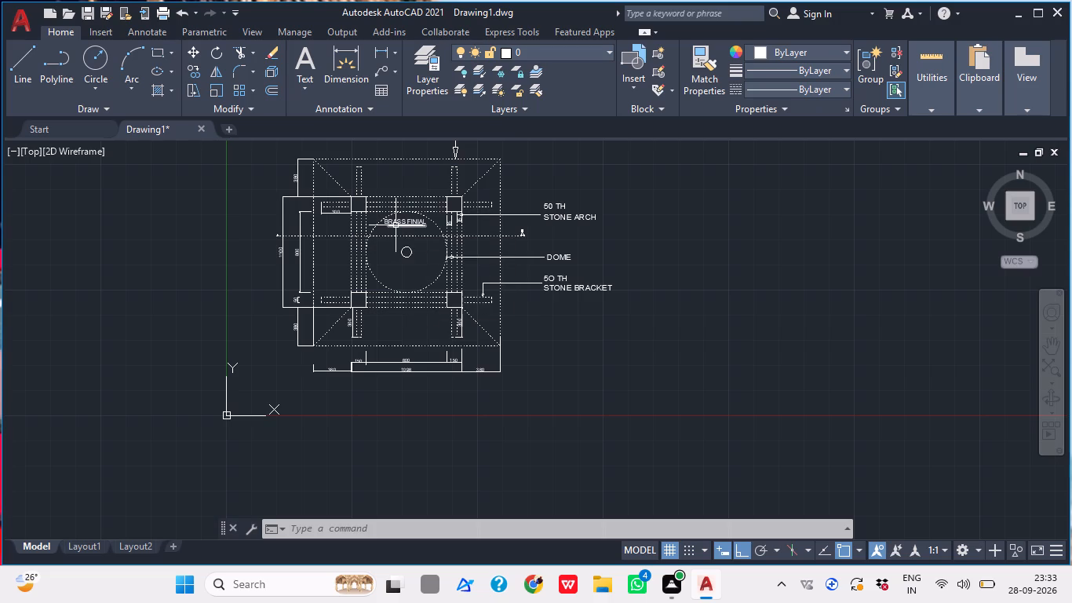
pyautogui.scroll(3, 428, 216)
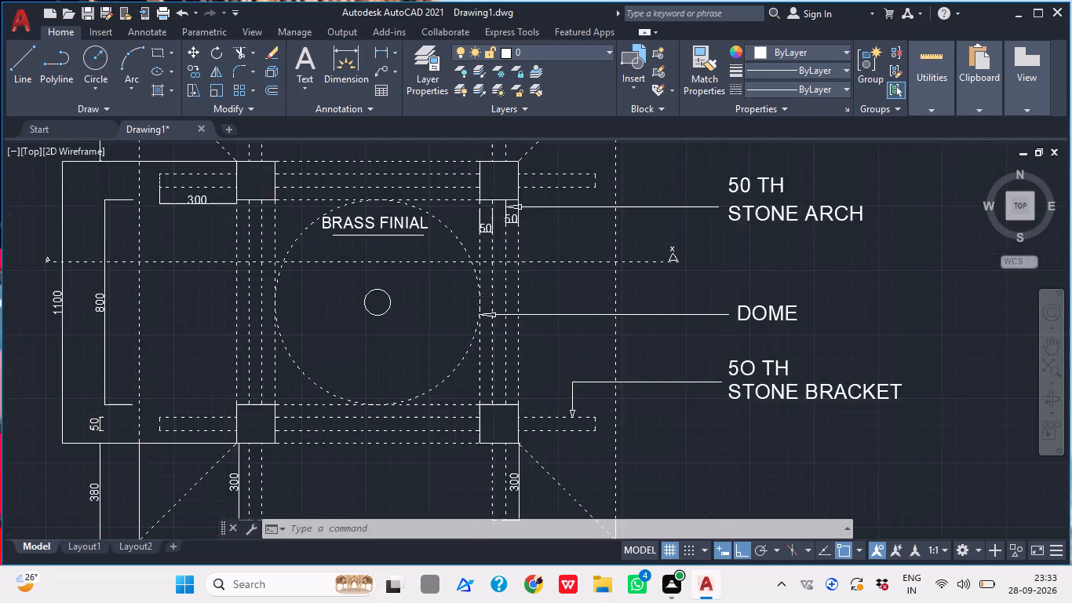
pyautogui.moveTo(410, 231); pyautogui.dragTo(403, 325, button='middle')
pyautogui.click(403, 313)
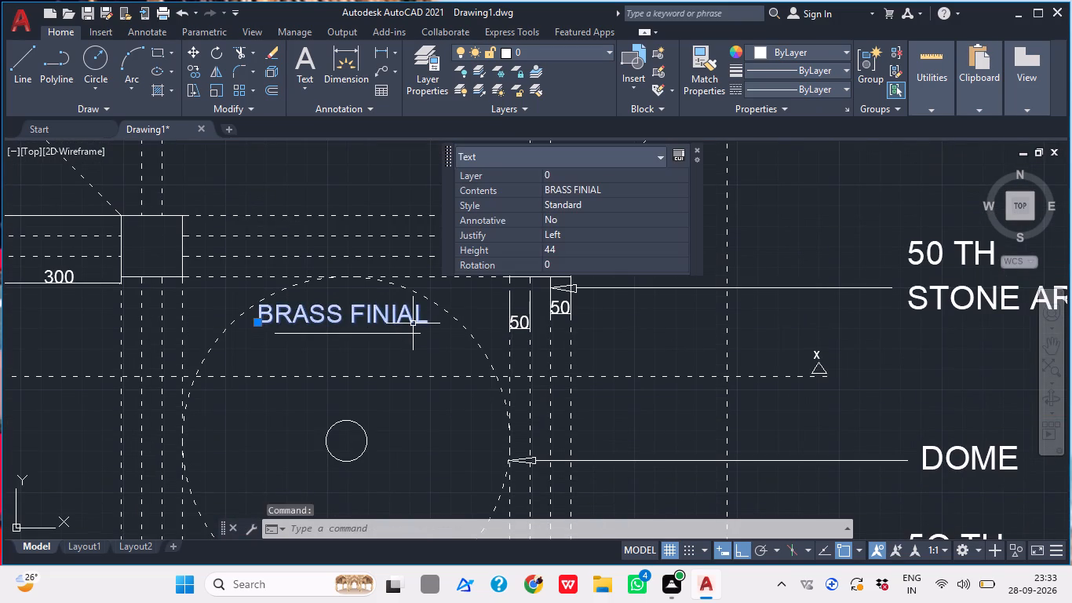
pyautogui.write('CO')
pyautogui.press('Return')
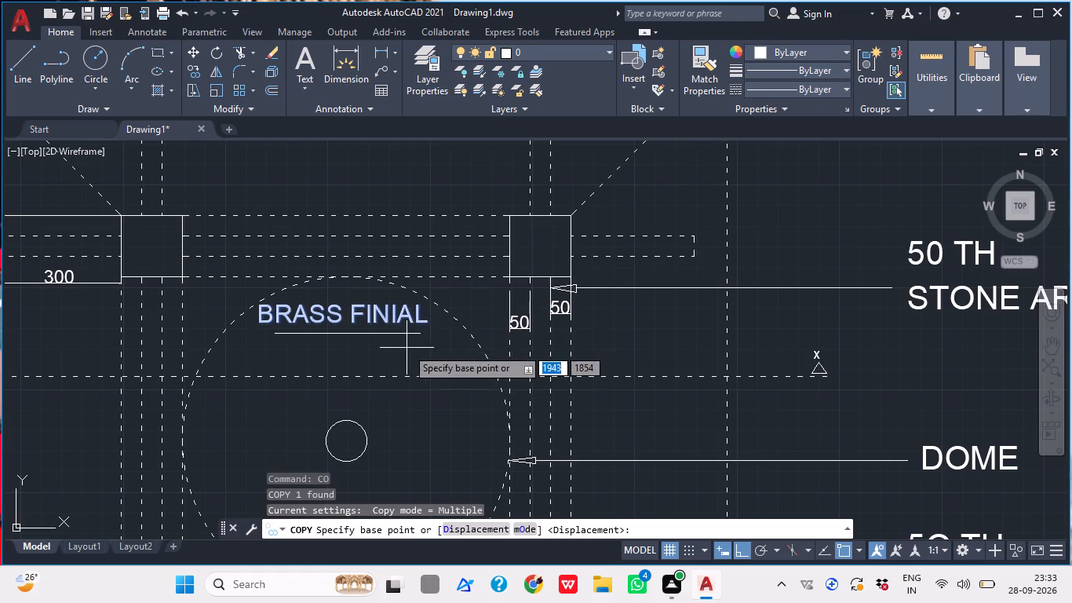
pyautogui.click(344, 325)
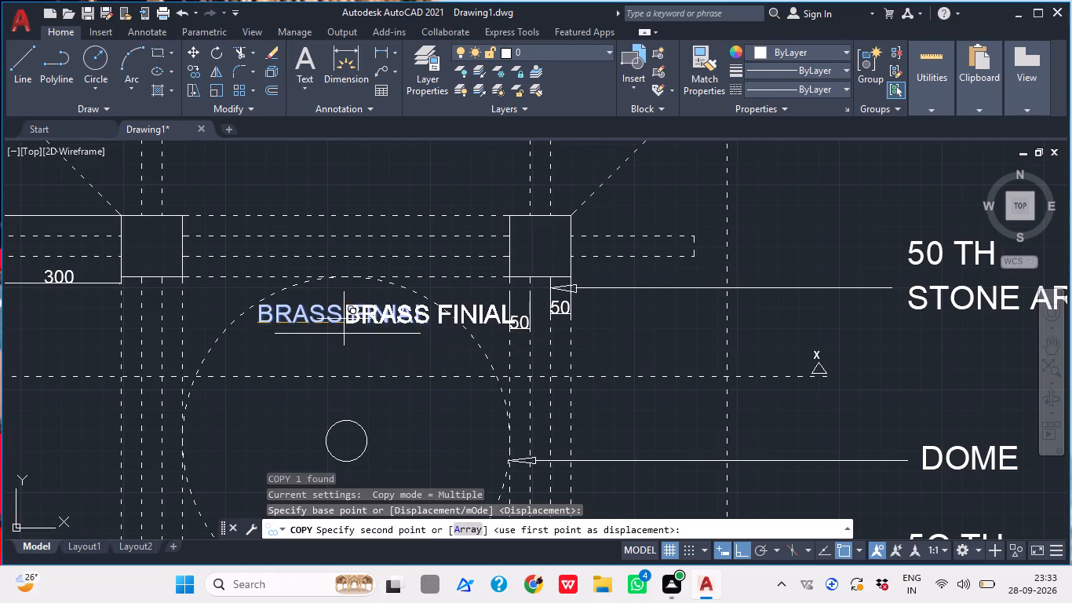
pyautogui.scroll(-3, 345, 320)
pyautogui.scroll(2, 333, 280)
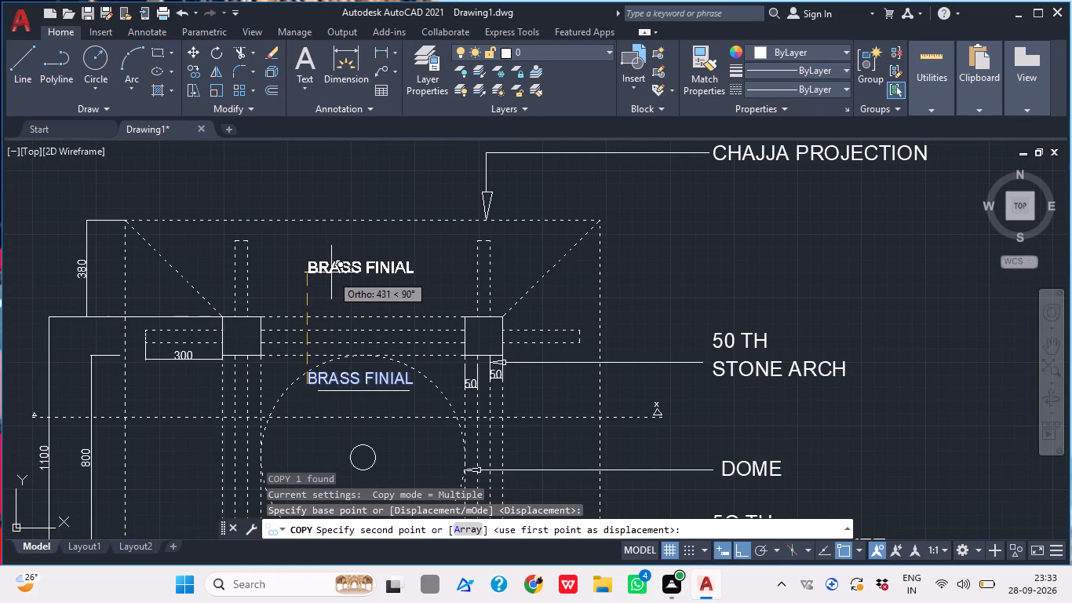
pyautogui.click(327, 269)
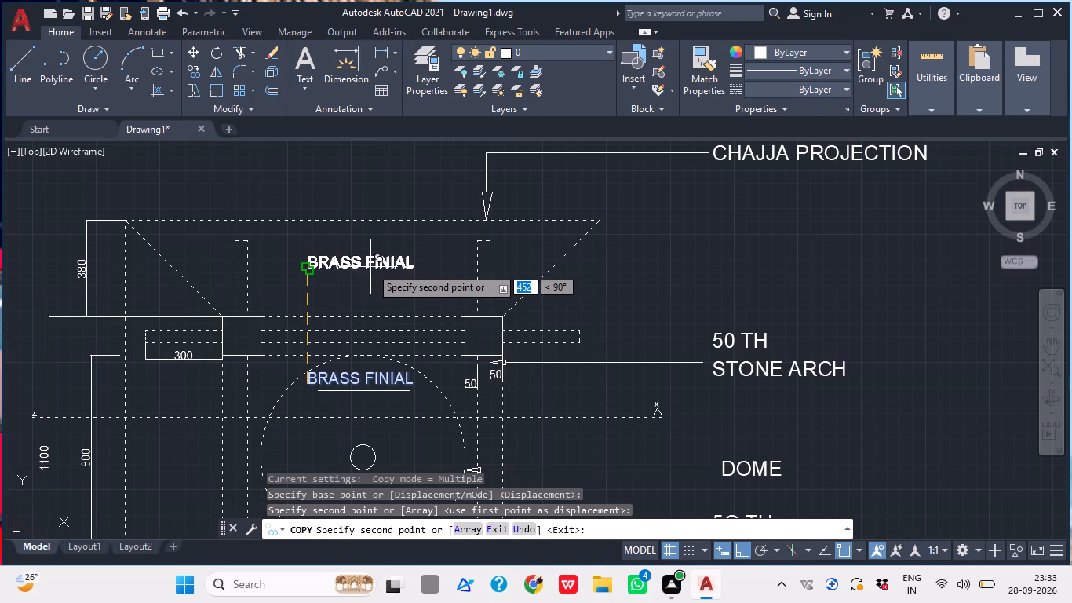
pyautogui.press('Escape')
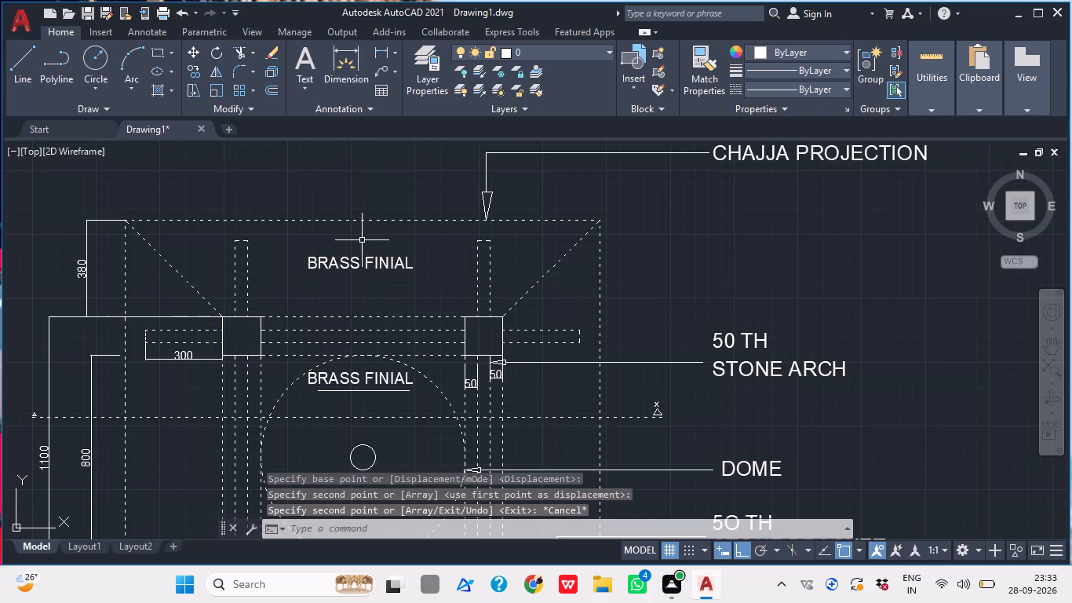
# Change the text of the copied upper label to RCC COLUMN.
pyautogui.click(356, 269)
pyautogui.doubleClick(354, 266)
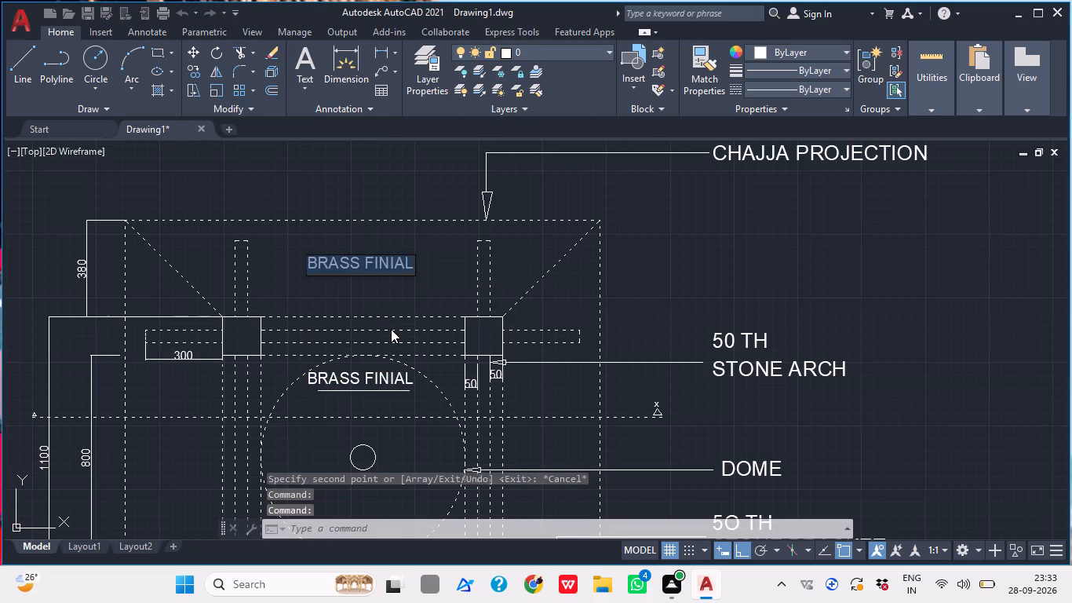
pyautogui.press('r')
pyautogui.press('c')
pyautogui.press('c')
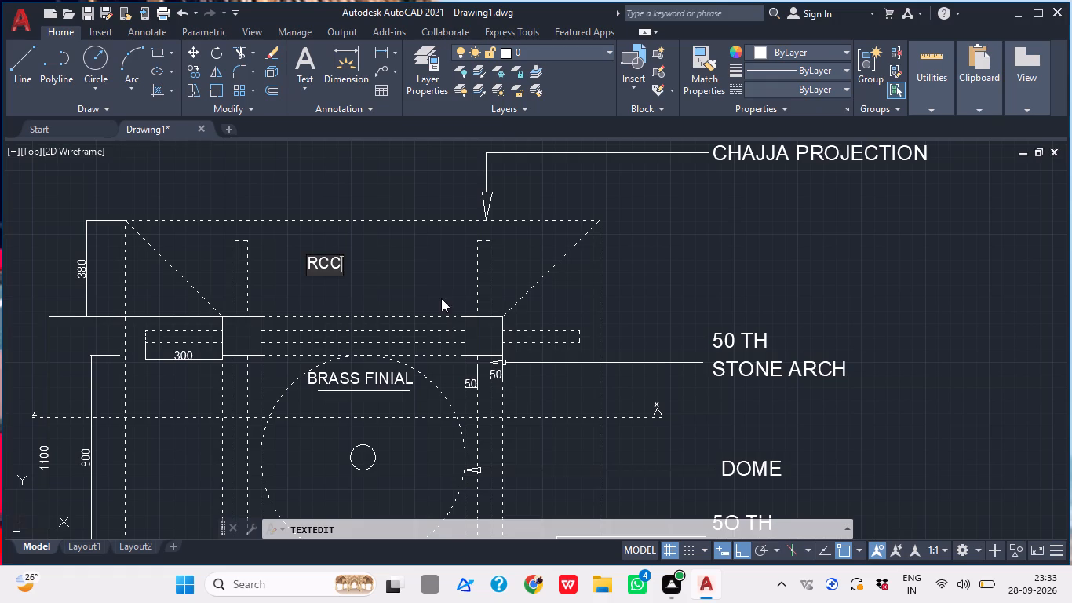
pyautogui.press('space')
pyautogui.write('CO')
pyautogui.press('l')
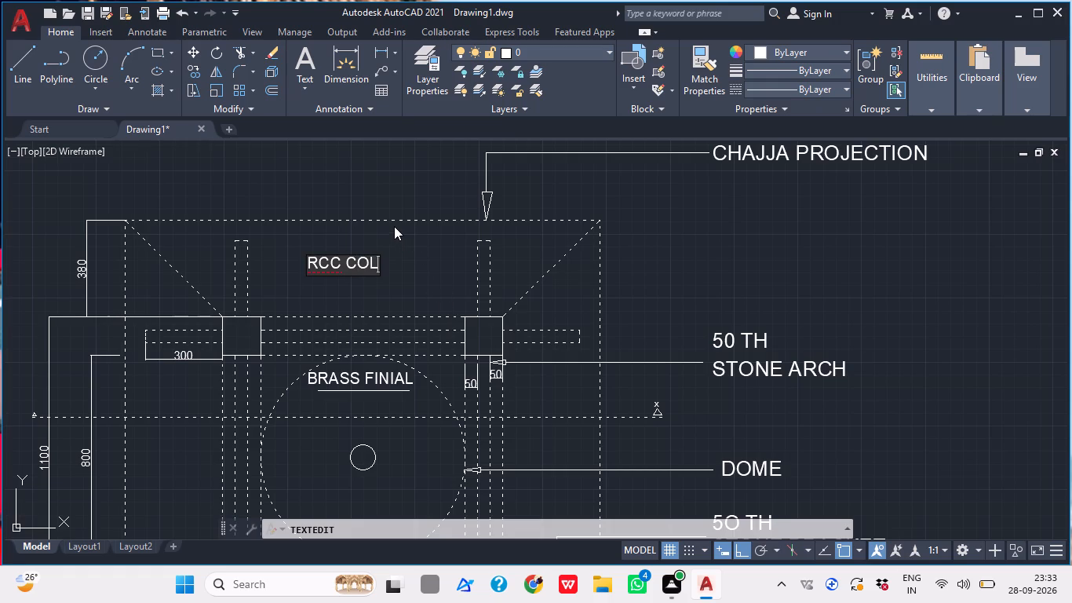
pyautogui.press('u')
pyautogui.press('m')
pyautogui.press('n')
pyautogui.click(413, 291)
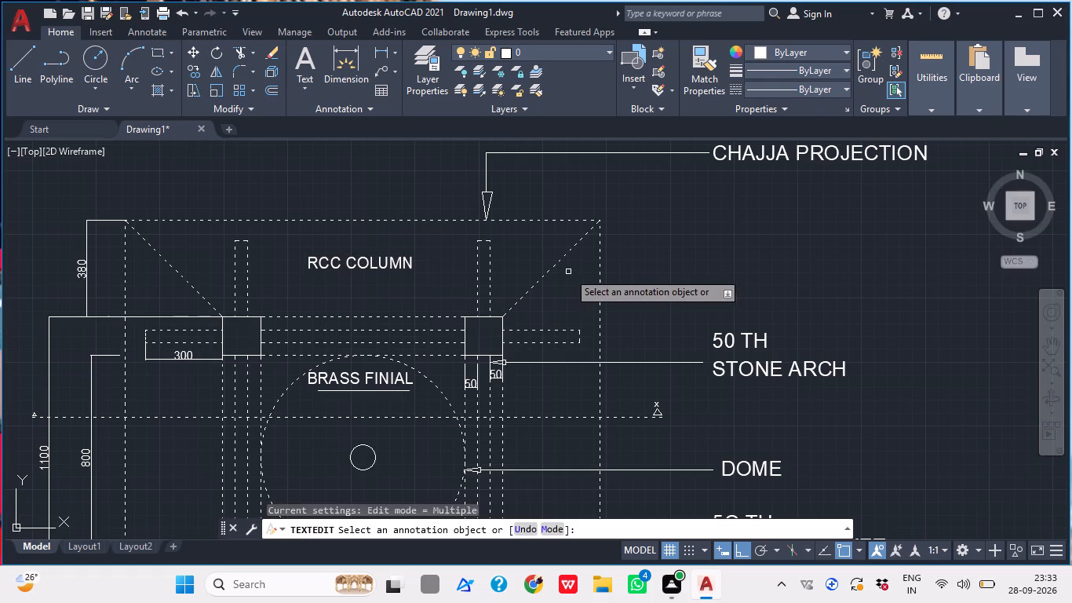
pyautogui.press('Escape')
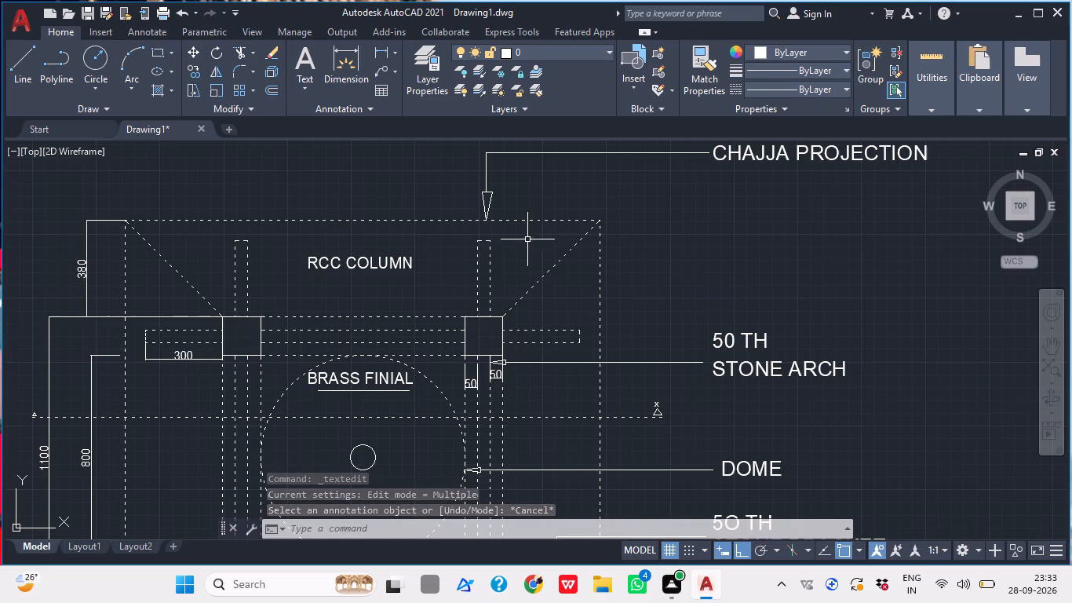
# Draw a leader from inside the upper-left column, sloping up toward the RCC COLUMN label and ending in a horizontal run about 120 long.
pyautogui.scroll(2, 301, 313)
pyautogui.moveTo(294, 318); pyautogui.dragTo(300, 342, button='middle')
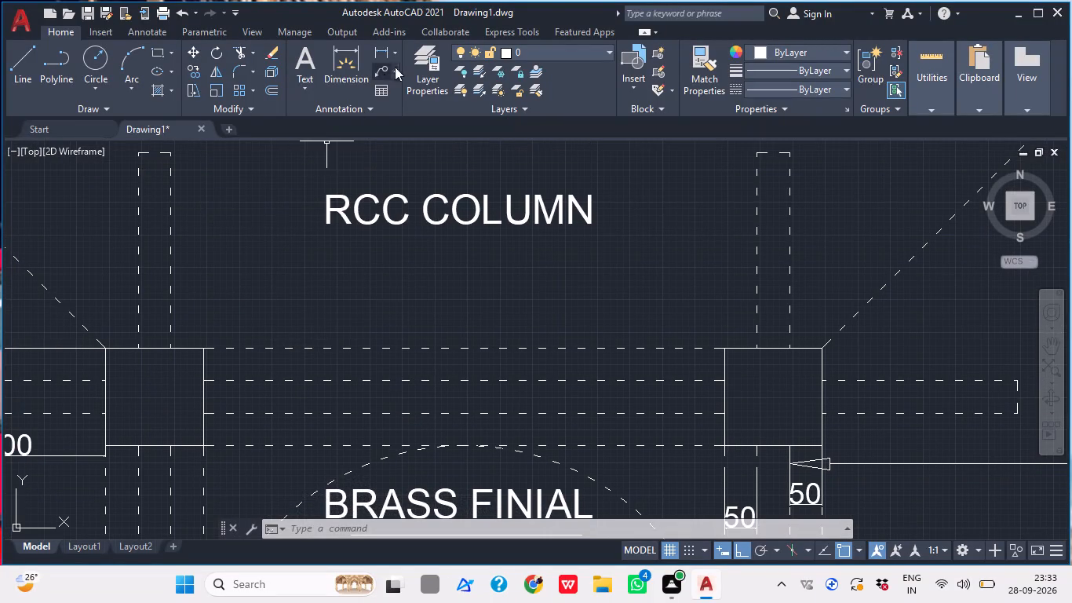
pyautogui.click(28, 52)
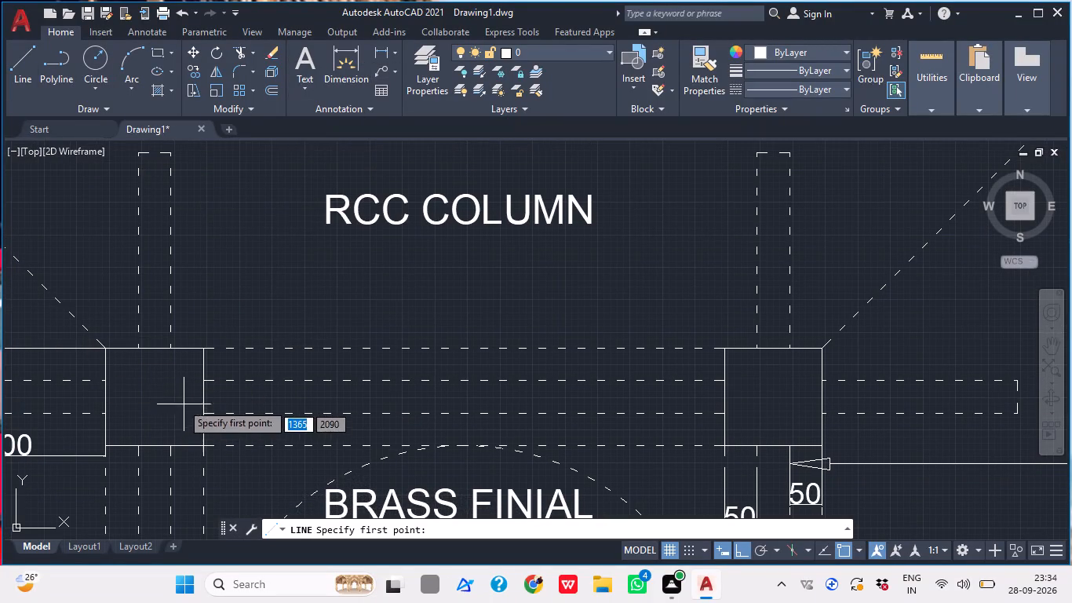
pyautogui.click(190, 357)
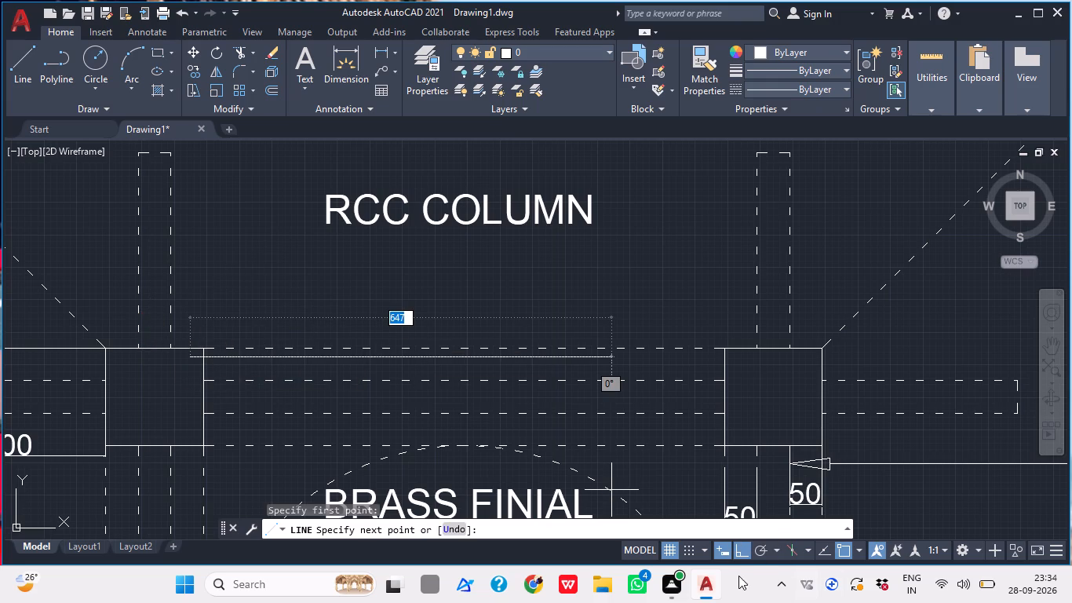
pyautogui.click(738, 552)
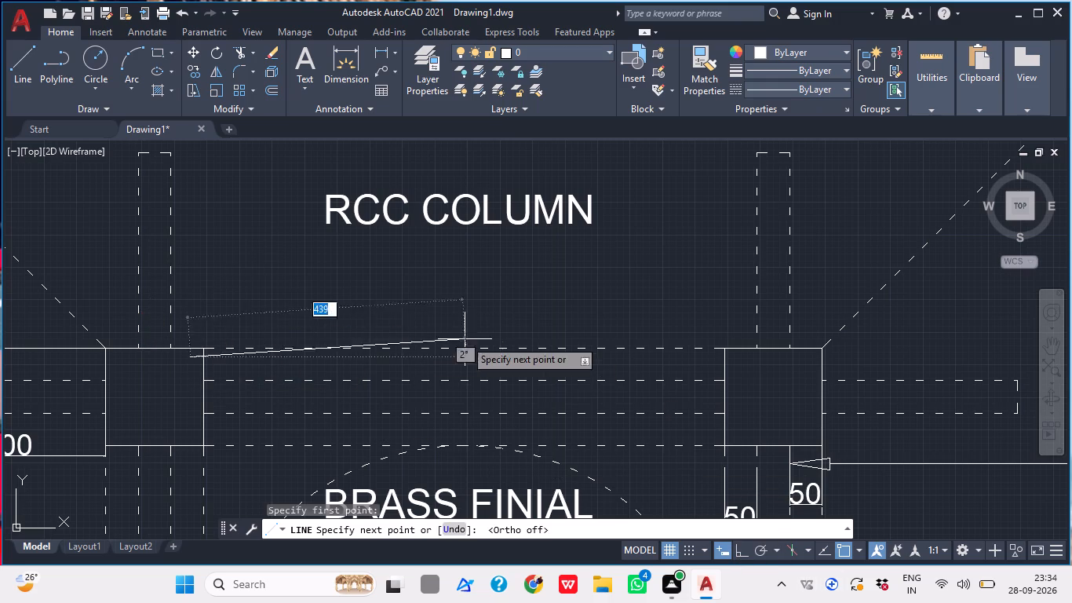
pyautogui.scroll(1, 343, 250)
pyautogui.click(288, 258)
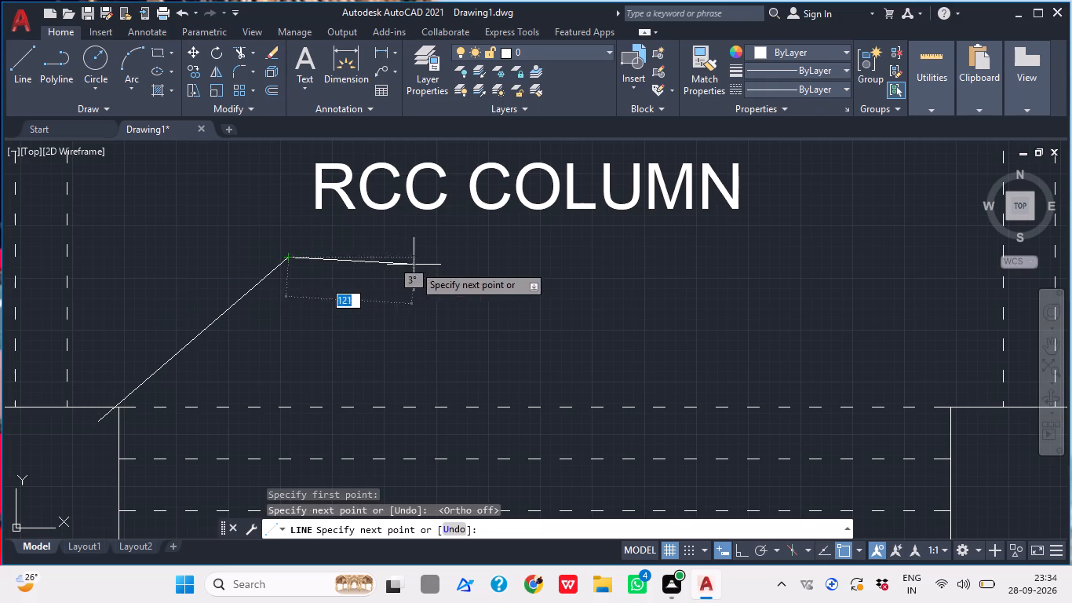
pyautogui.click(737, 549)
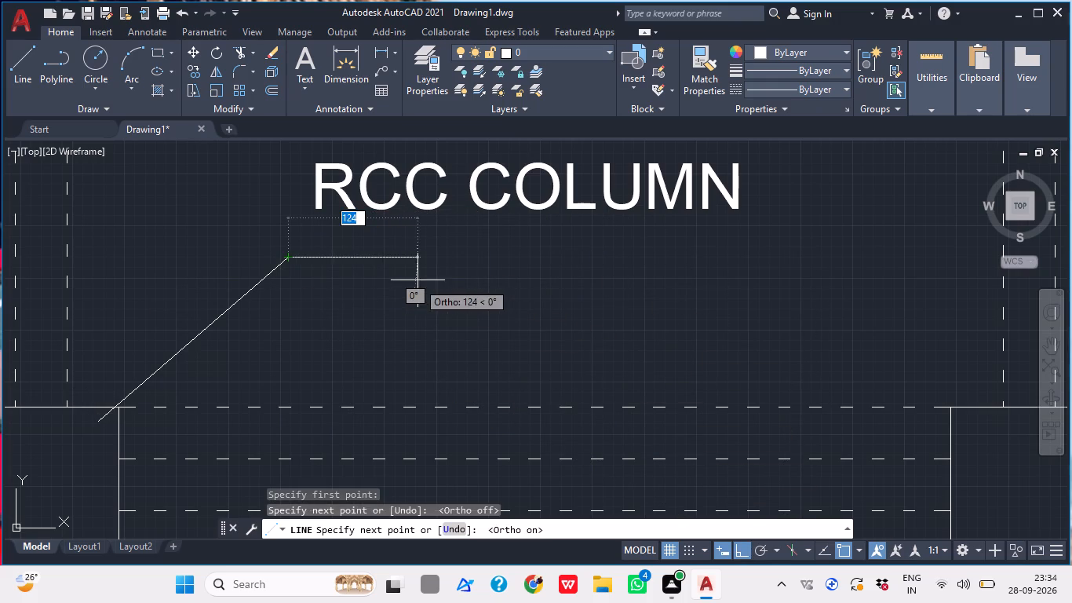
pyautogui.click(416, 280)
pyautogui.moveTo(460, 255); pyautogui.dragTo(441, 275, button='middle')
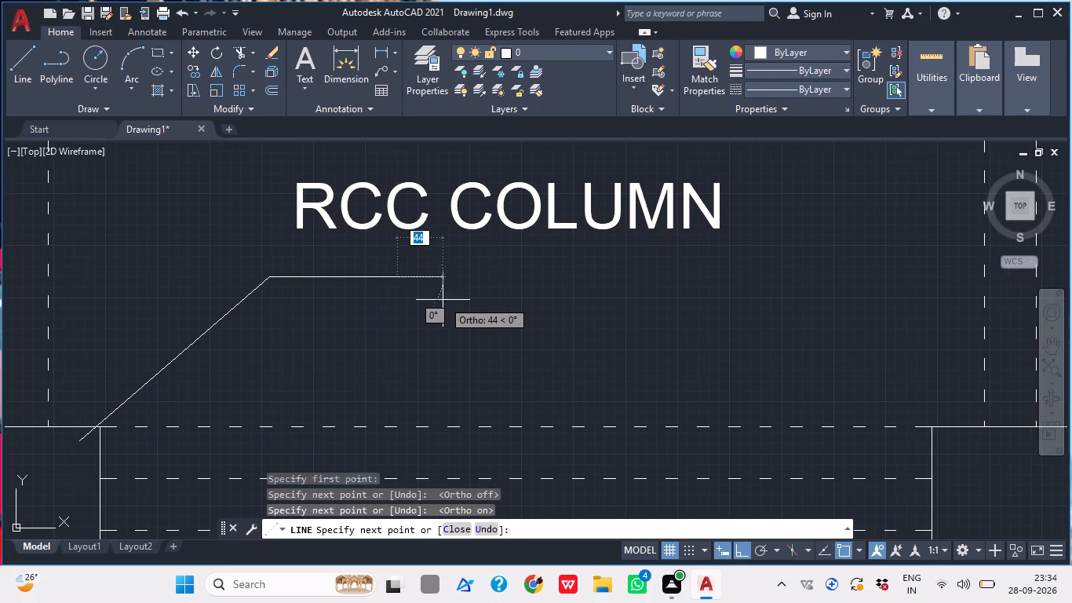
pyautogui.press('Escape')
# Draw a mirrored leader from the upper-right column, sloping up about 215 and running horizontally inward below the RCC COLUMN label.
pyautogui.scroll(-2, 504, 270)
pyautogui.moveTo(505, 307); pyautogui.dragTo(405, 320, button='middle')
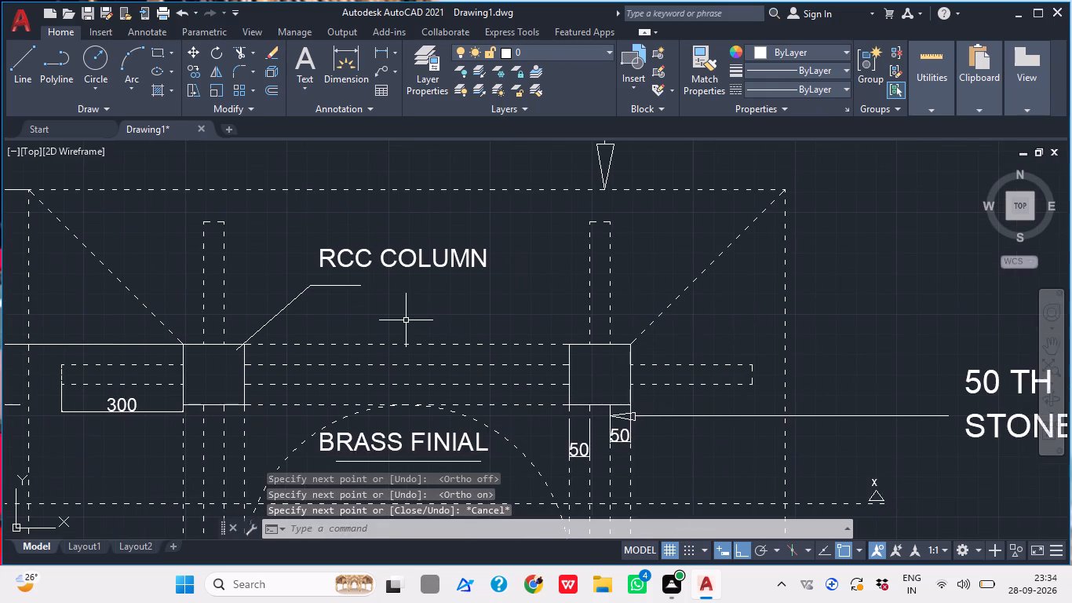
pyautogui.write('L')
pyautogui.press('space')
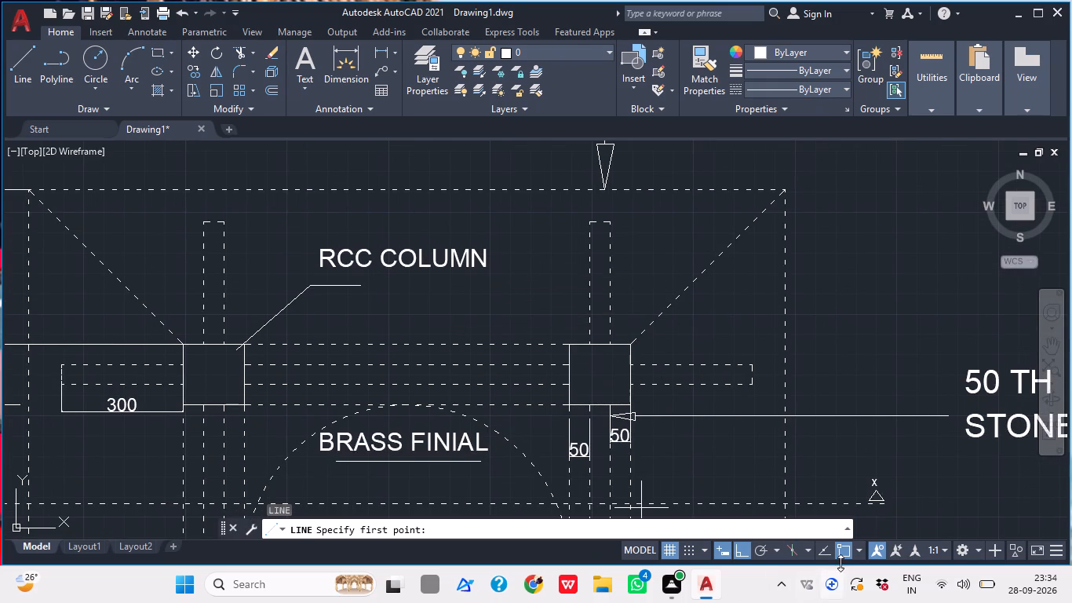
pyautogui.click(741, 542)
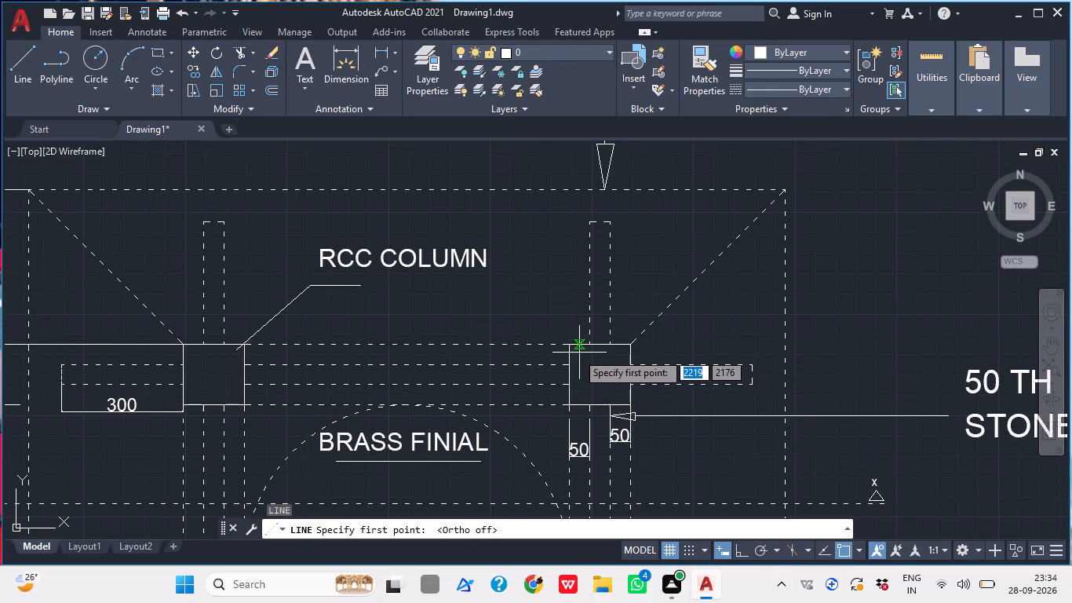
pyautogui.scroll(1, 577, 353)
pyautogui.click(577, 355)
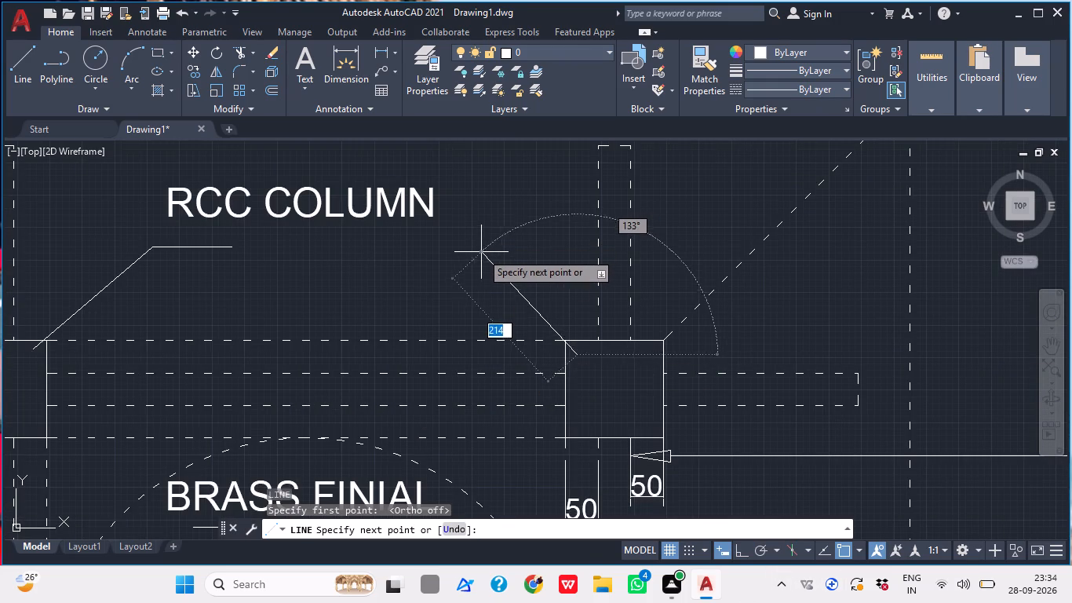
pyautogui.click(479, 252)
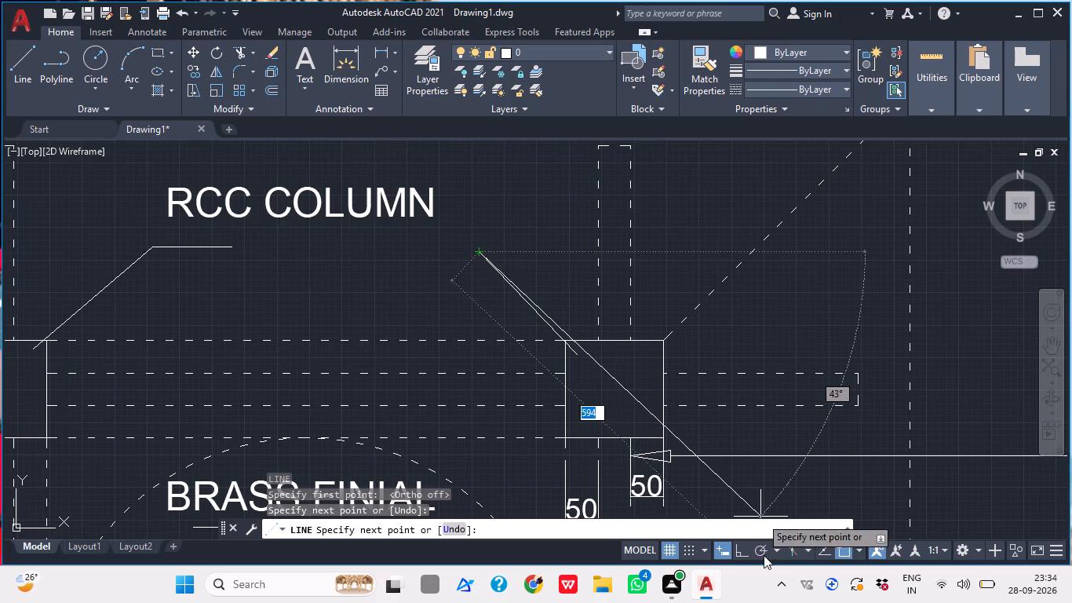
pyautogui.click(738, 548)
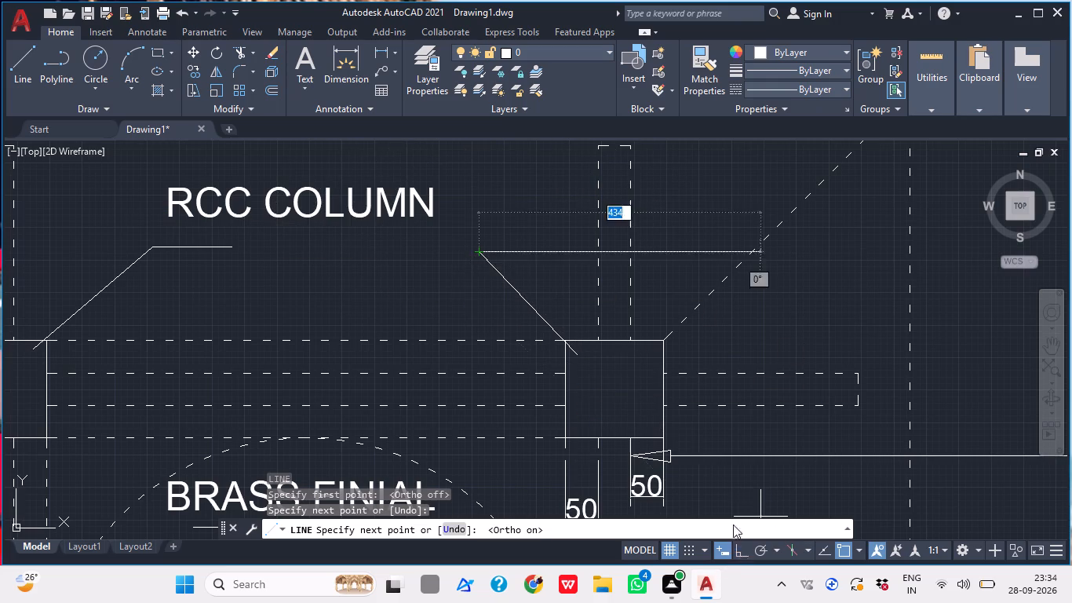
pyautogui.click(390, 257)
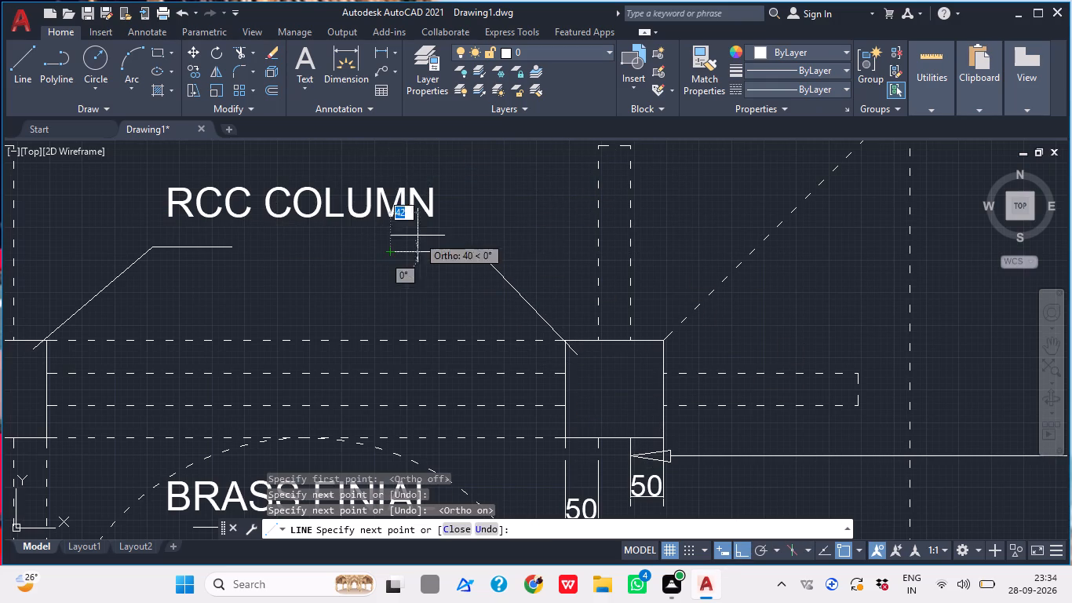
pyautogui.press('Escape')
# Add the text 150 X 150, about 28 high and unrotated, directly beneath the RCC COLUMN label.
pyautogui.moveTo(424, 290); pyautogui.dragTo(414, 296, button='middle')
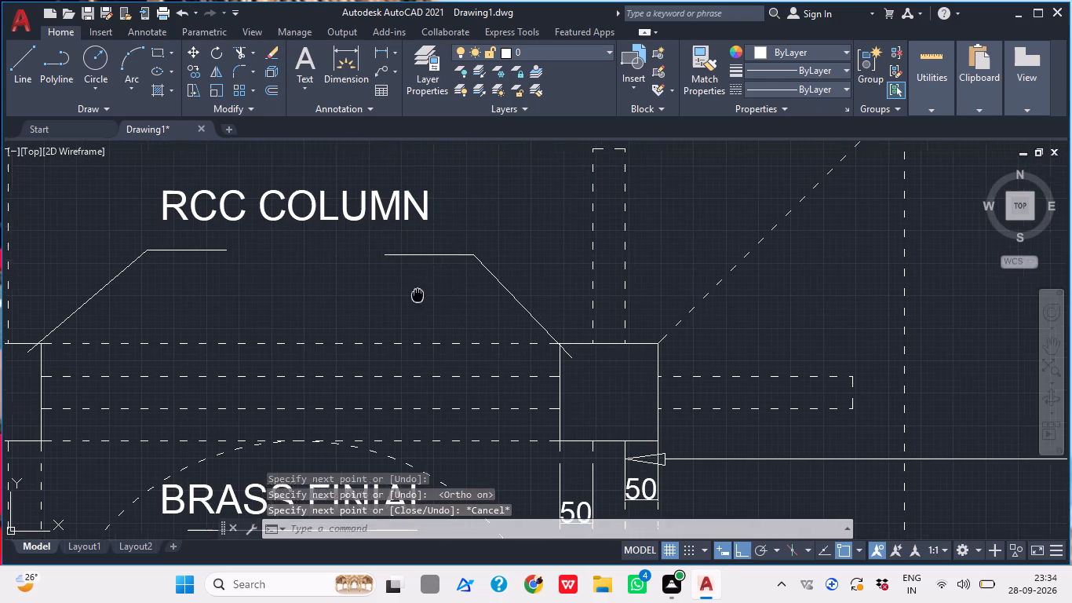
pyautogui.moveTo(414, 296); pyautogui.dragTo(386, 308, button='middle')
pyautogui.scroll(-3, 399, 259)
pyautogui.scroll(1, 313, 238)
pyautogui.scroll(1, 396, 280)
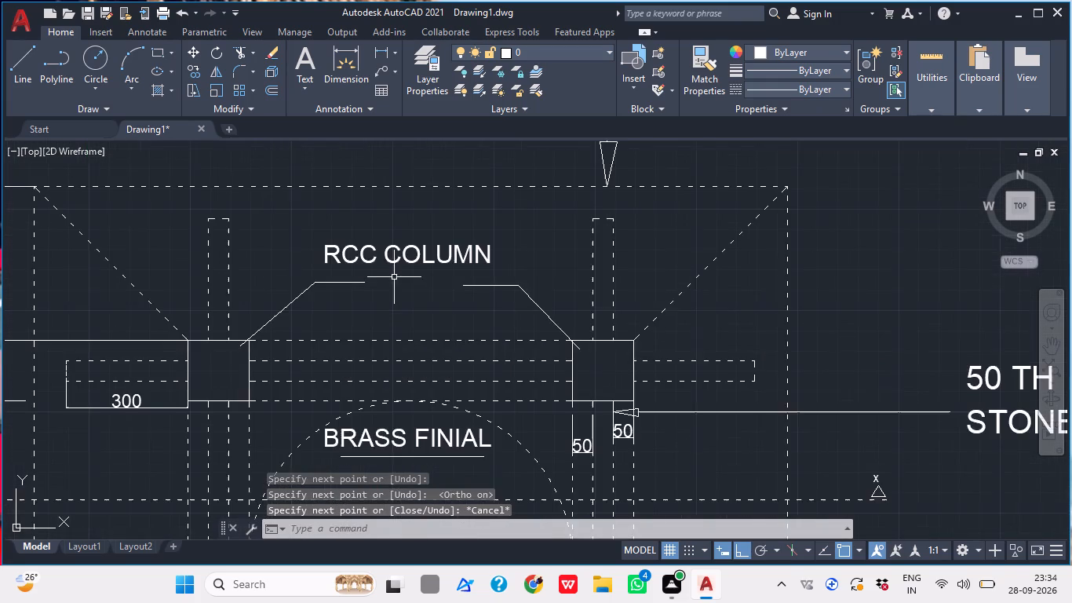
pyautogui.moveTo(401, 277); pyautogui.dragTo(378, 264, button='middle')
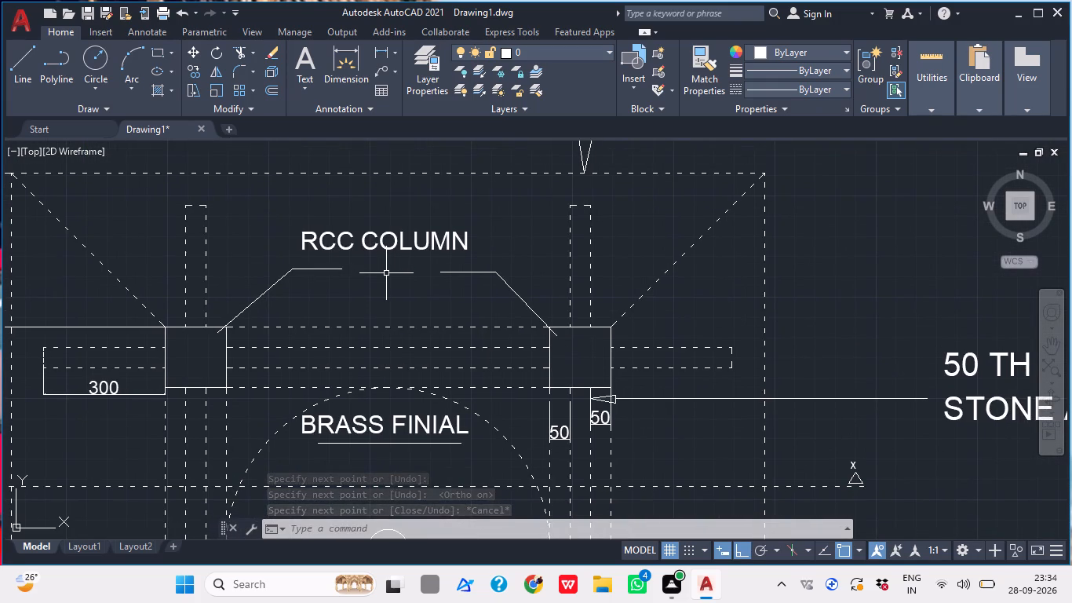
pyautogui.scroll(1, 423, 288)
pyautogui.moveTo(399, 280); pyautogui.dragTo(369, 302, button='middle')
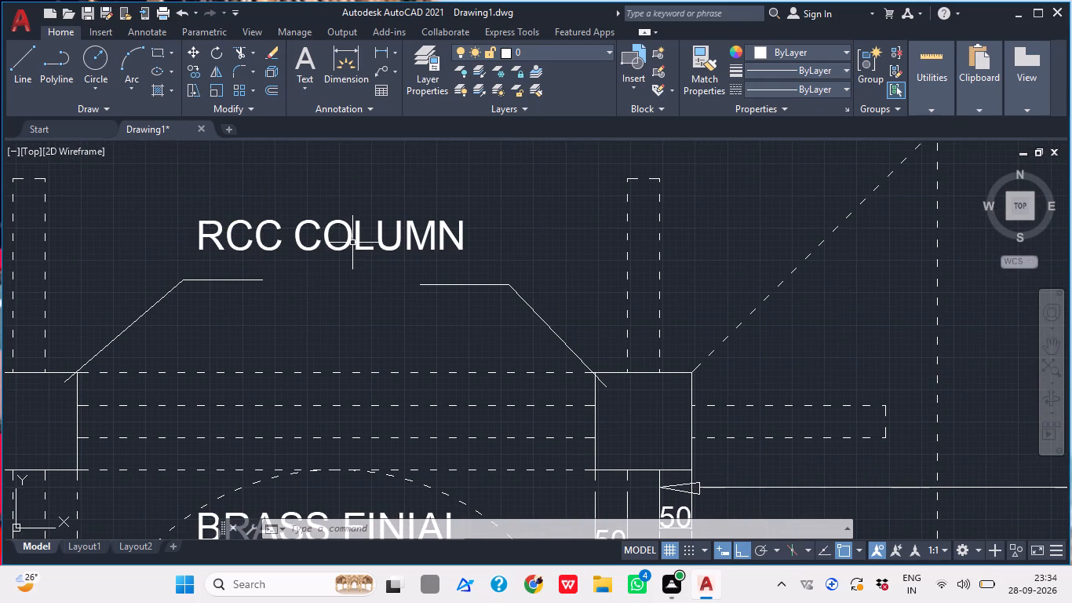
pyautogui.write('TE')
pyautogui.write('XT')
pyautogui.press('space')
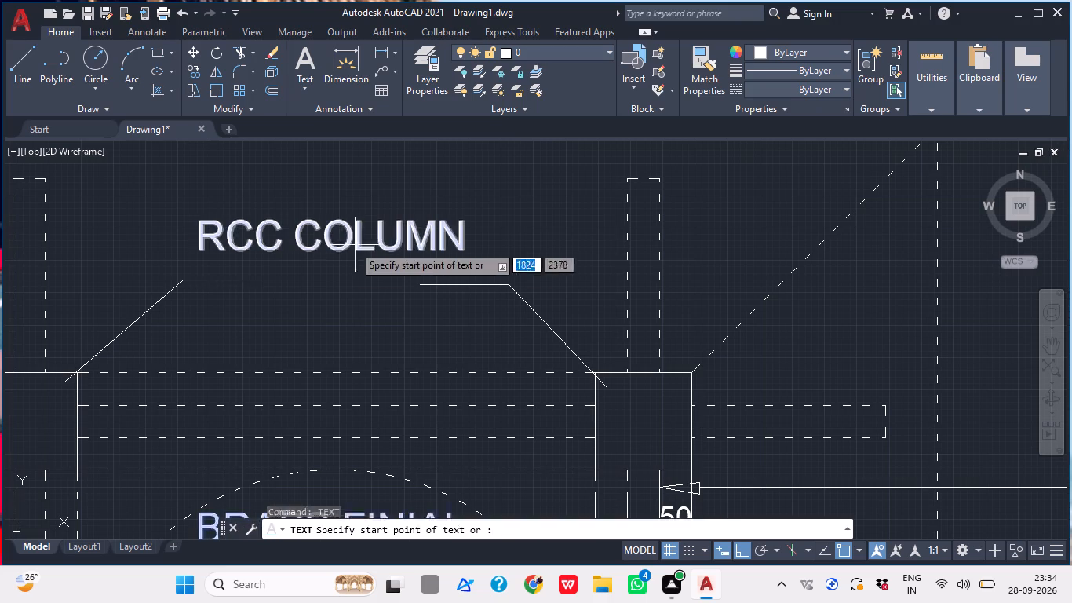
pyautogui.scroll(2, 294, 277)
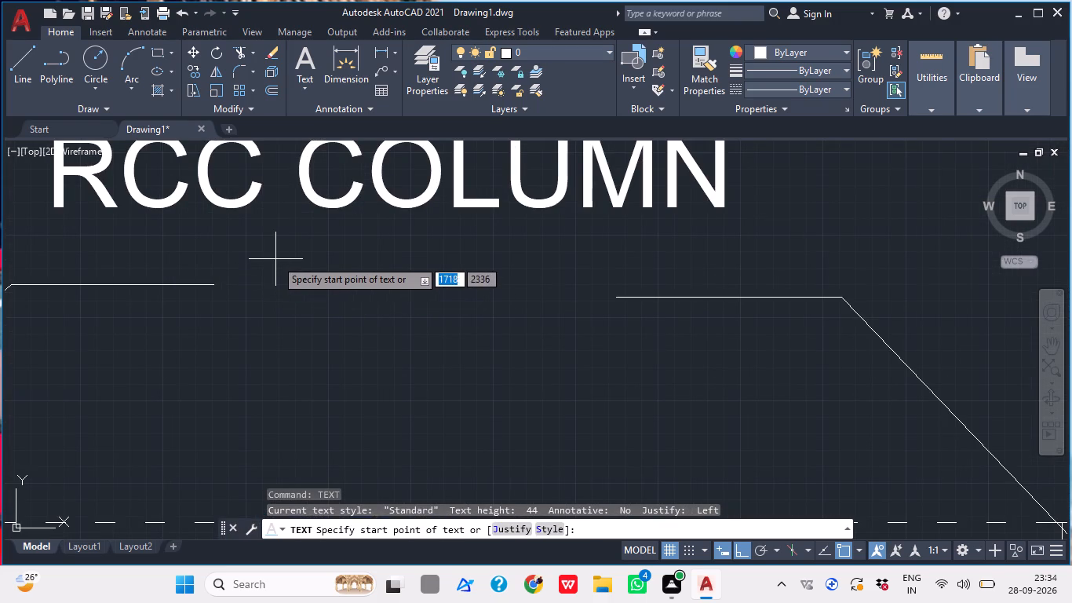
pyautogui.click(253, 260)
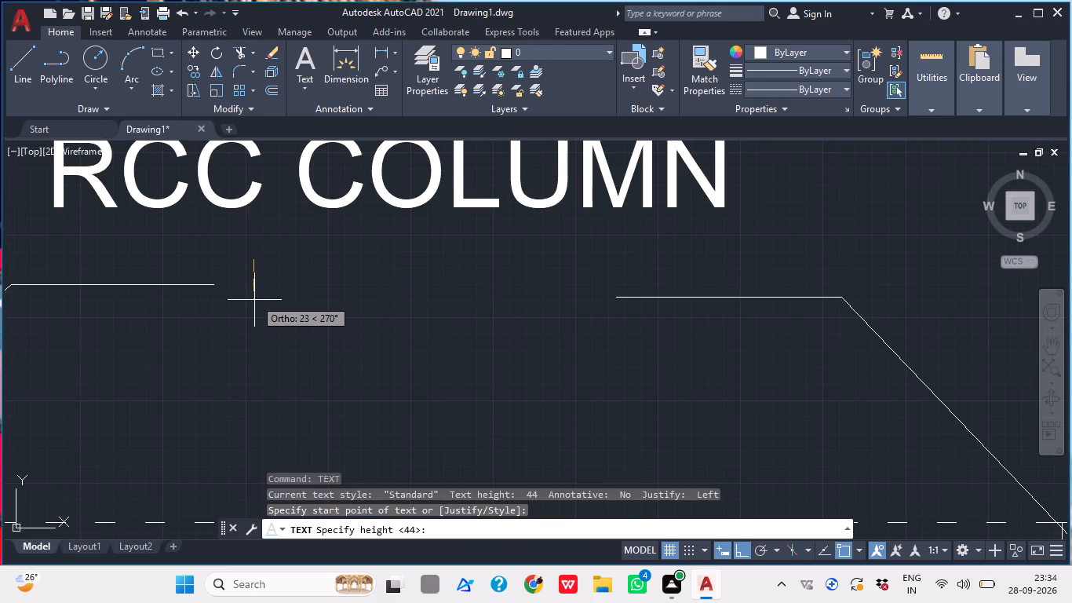
pyautogui.click(250, 305)
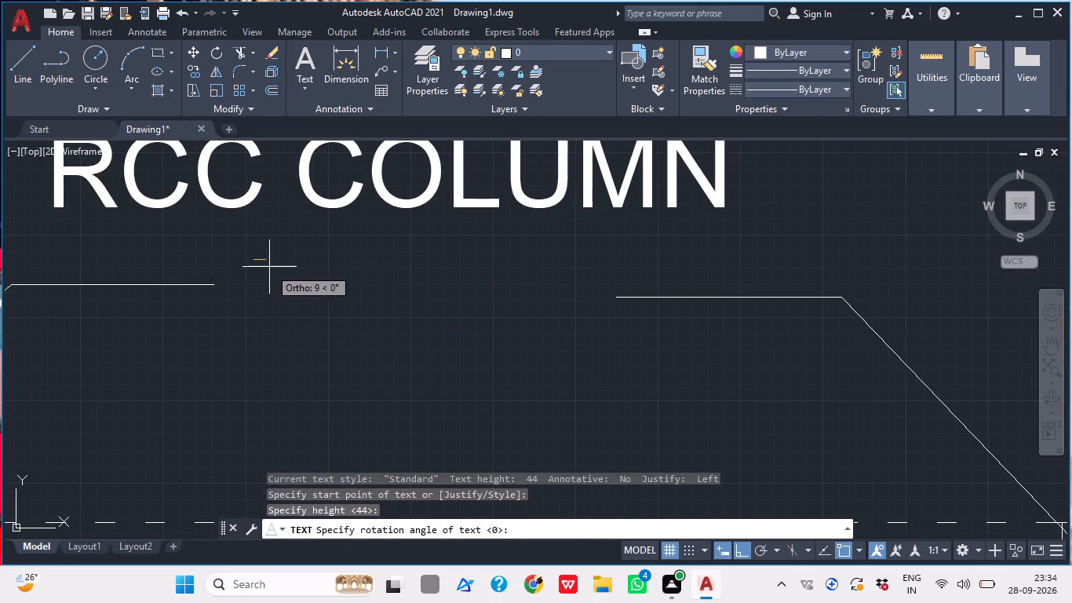
pyautogui.click(283, 263)
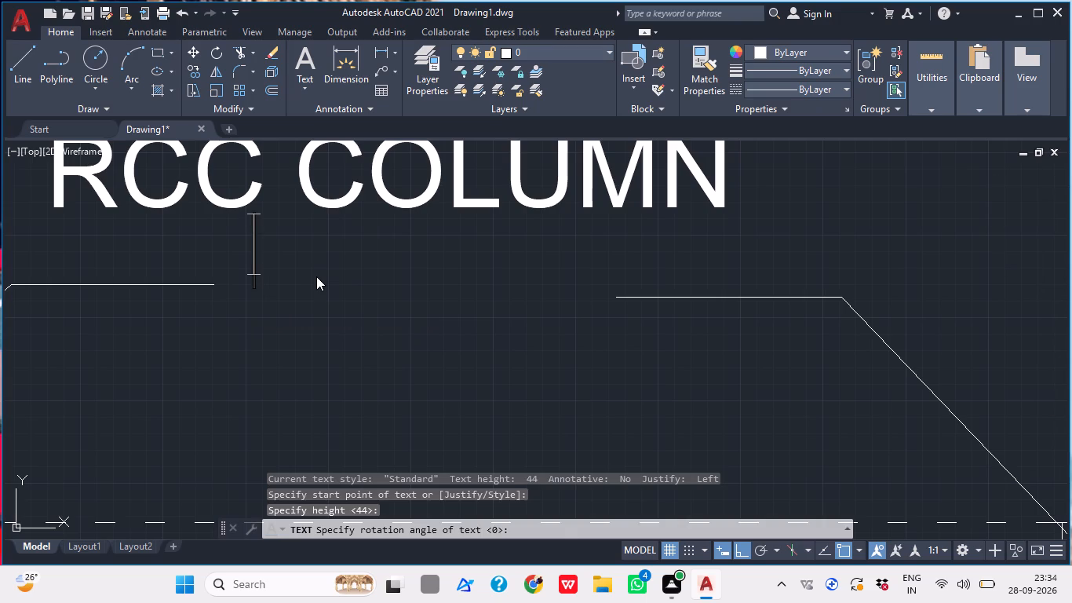
pyautogui.write('15')
pyautogui.press('0')
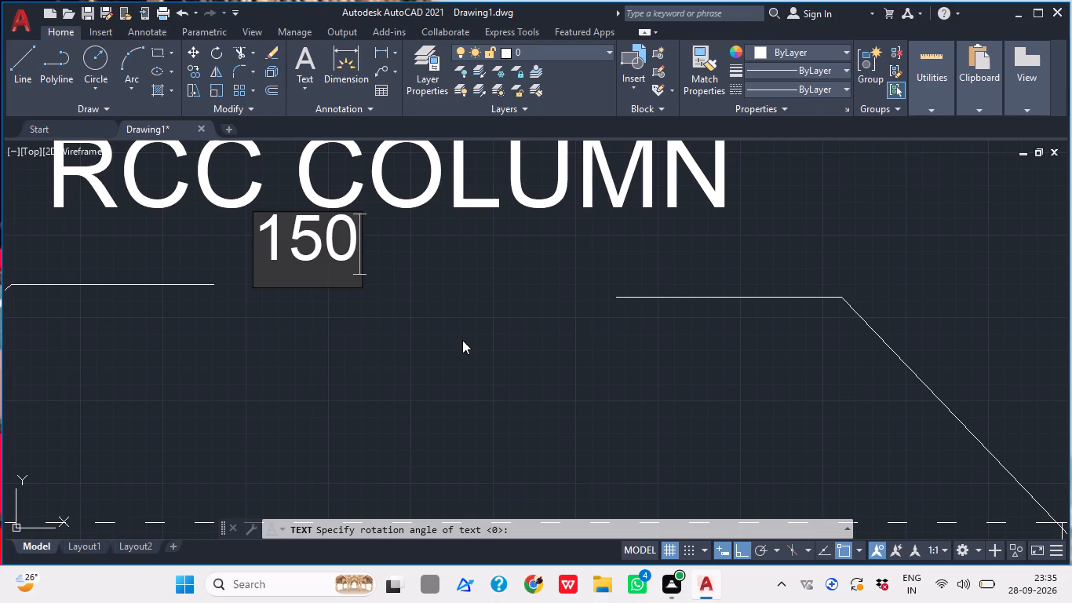
pyautogui.press('space')
pyautogui.write('X')
pyautogui.press('space')
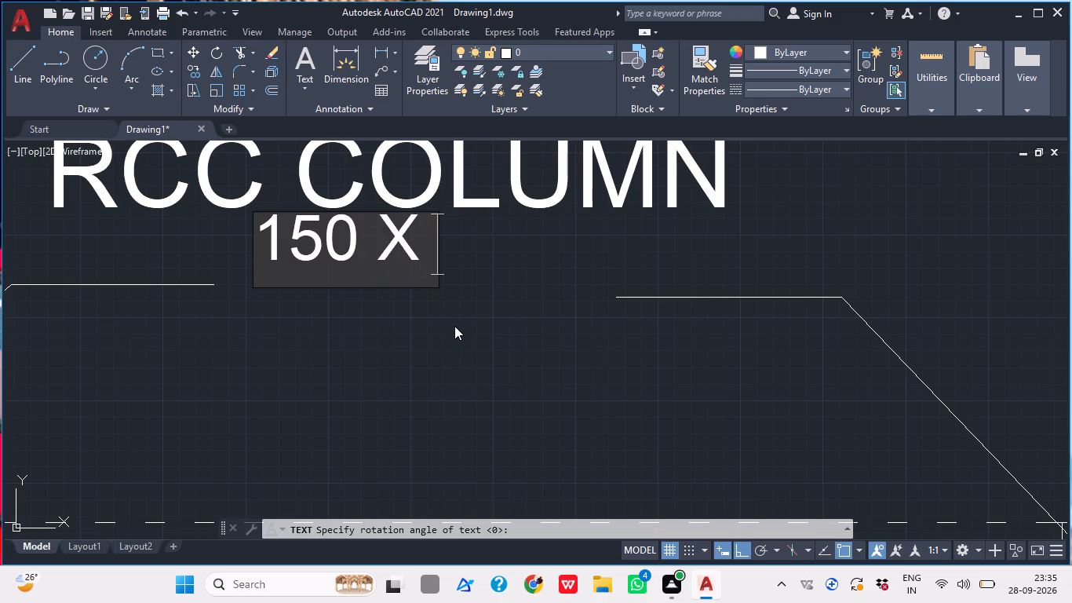
pyautogui.write('15')
pyautogui.press('0')
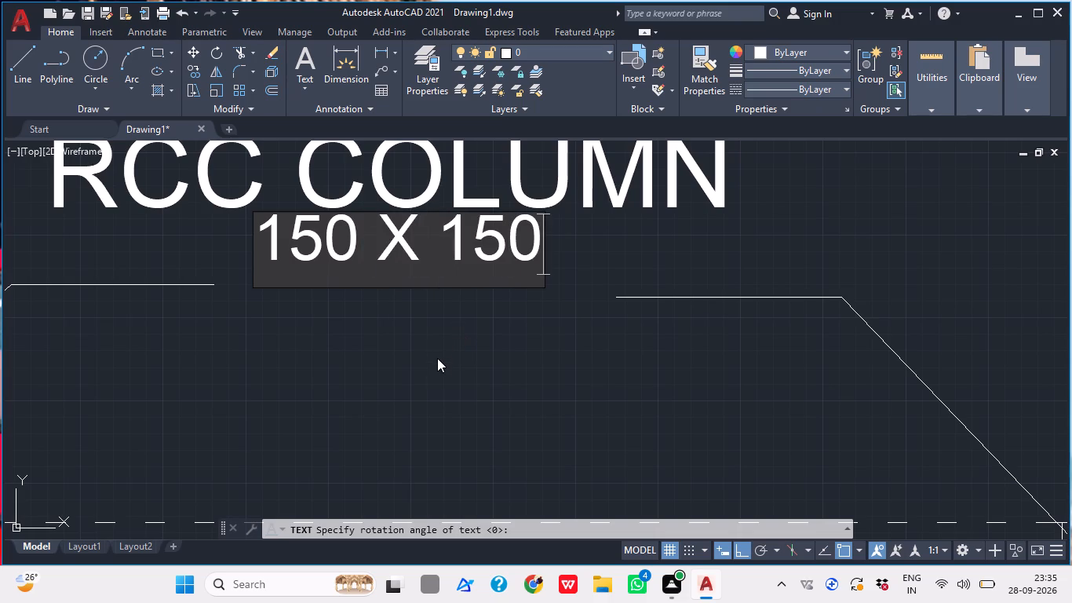
pyautogui.click(569, 350)
pyautogui.press('Escape')
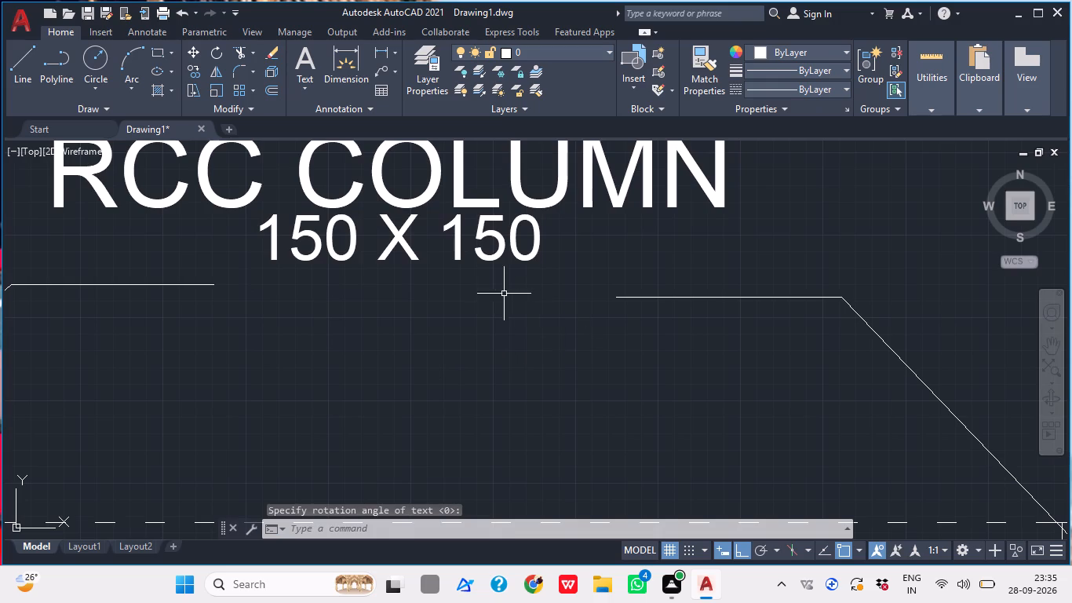
# Move the 150 X 150 text slightly down and to the right, into the gap between the two column leaders.
pyautogui.click(480, 254)
pyautogui.press('m')
pyautogui.press('space')
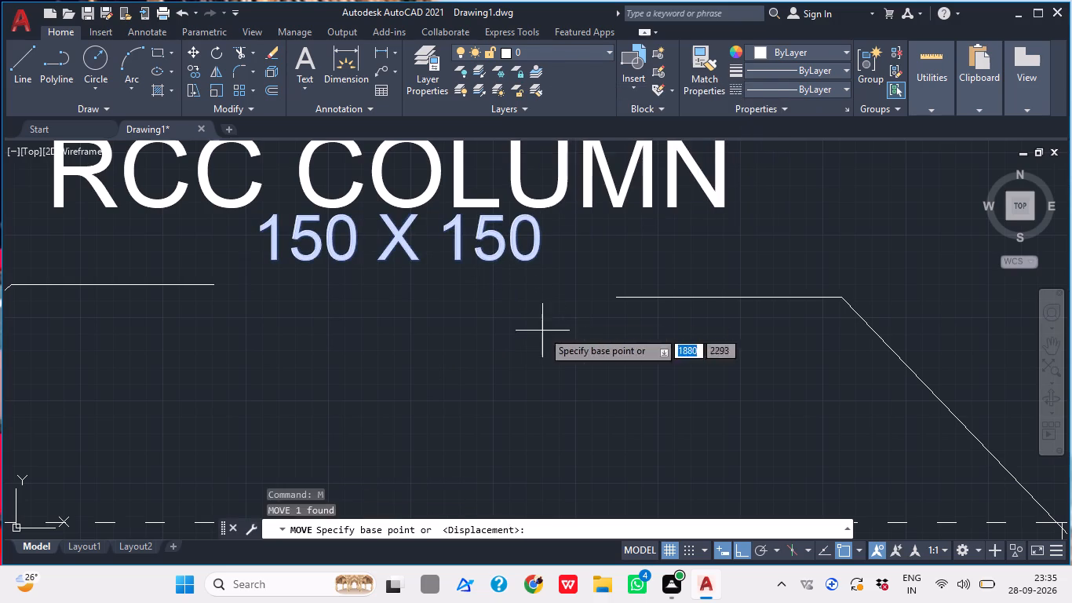
pyautogui.click(447, 265)
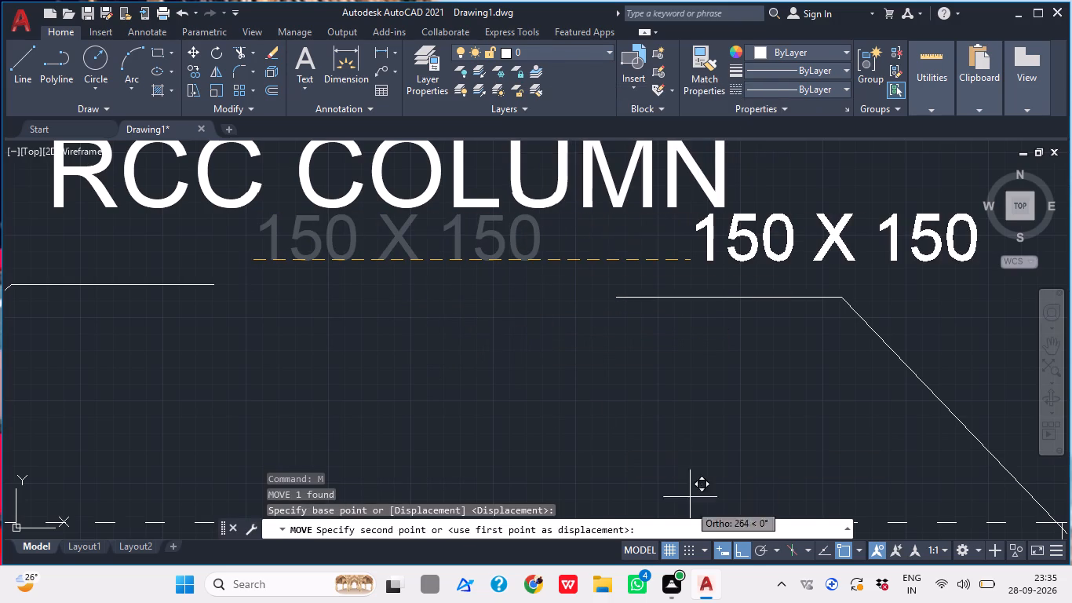
pyautogui.click(738, 550)
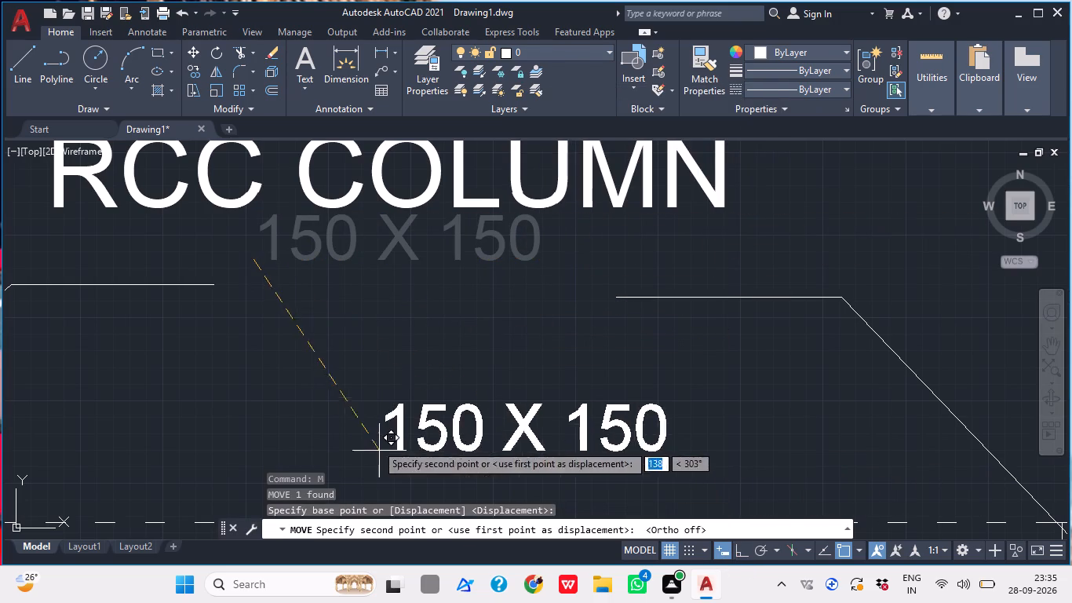
pyautogui.click(275, 309)
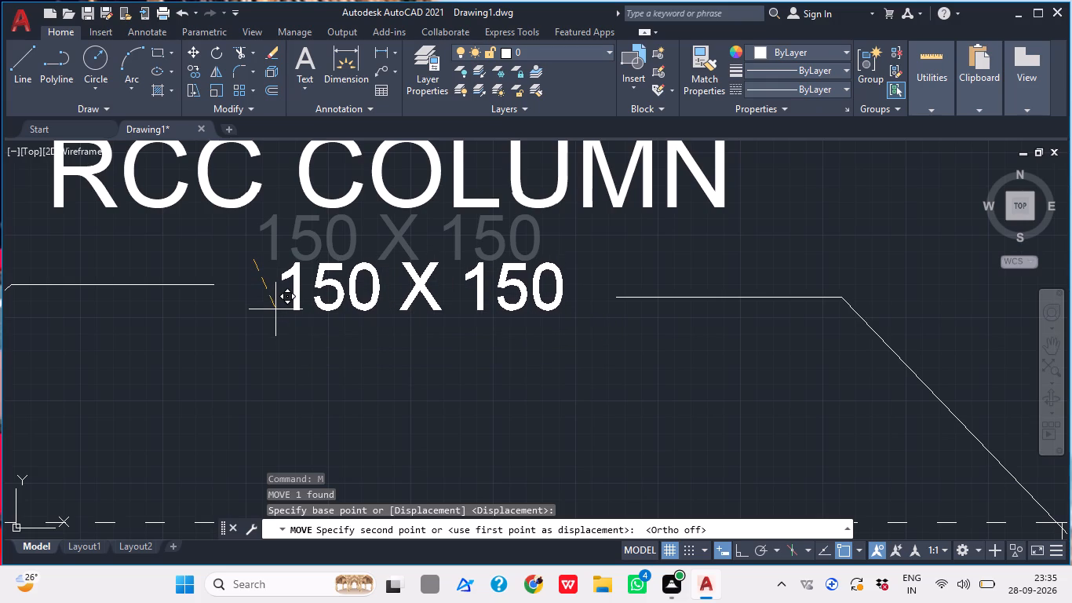
# Examine the whole annotated plan, from the RCC COLUMN label down to the bottom dimensions.
pyautogui.scroll(-2, 328, 323)
pyautogui.moveTo(512, 355); pyautogui.dragTo(463, 347, button='middle')
pyautogui.scroll(-3, 461, 345)
pyautogui.moveTo(476, 364); pyautogui.dragTo(458, 347, button='middle')
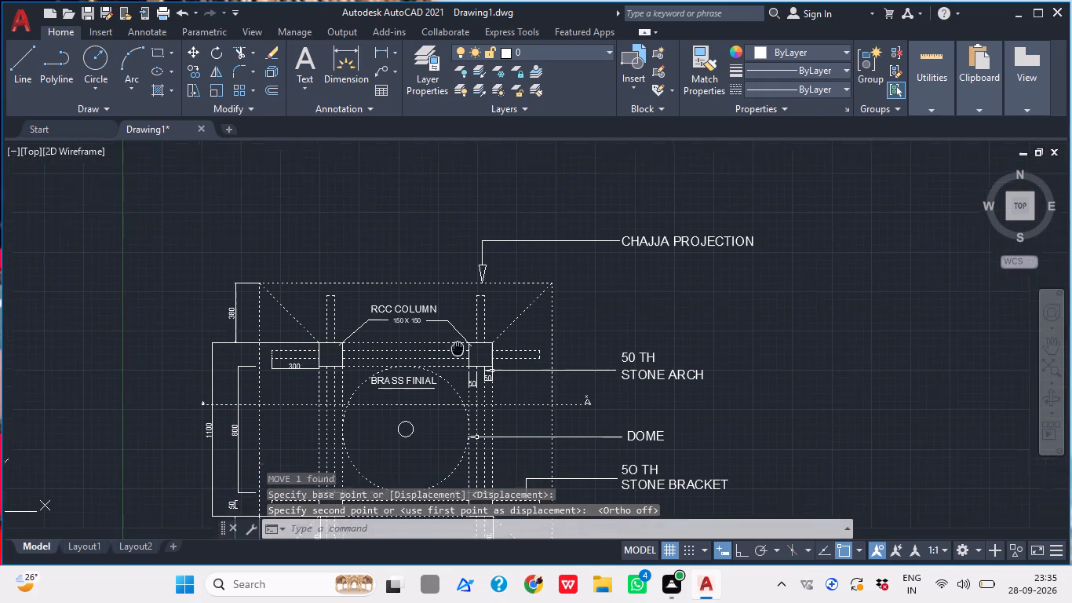
pyautogui.moveTo(458, 347); pyautogui.dragTo(442, 336, button='middle')
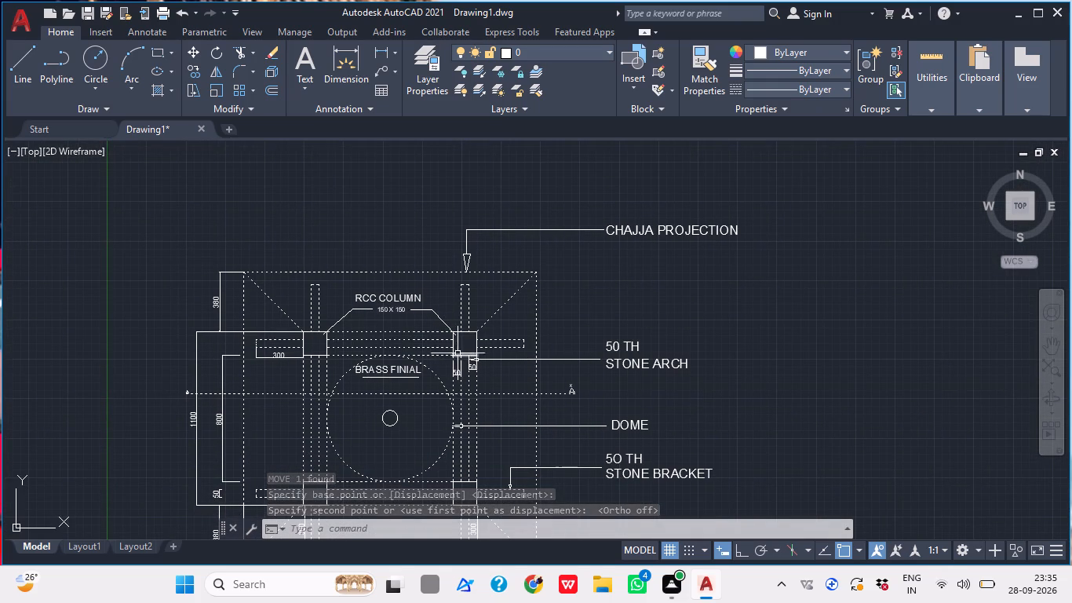
pyautogui.moveTo(450, 361); pyautogui.dragTo(446, 361, button='middle')
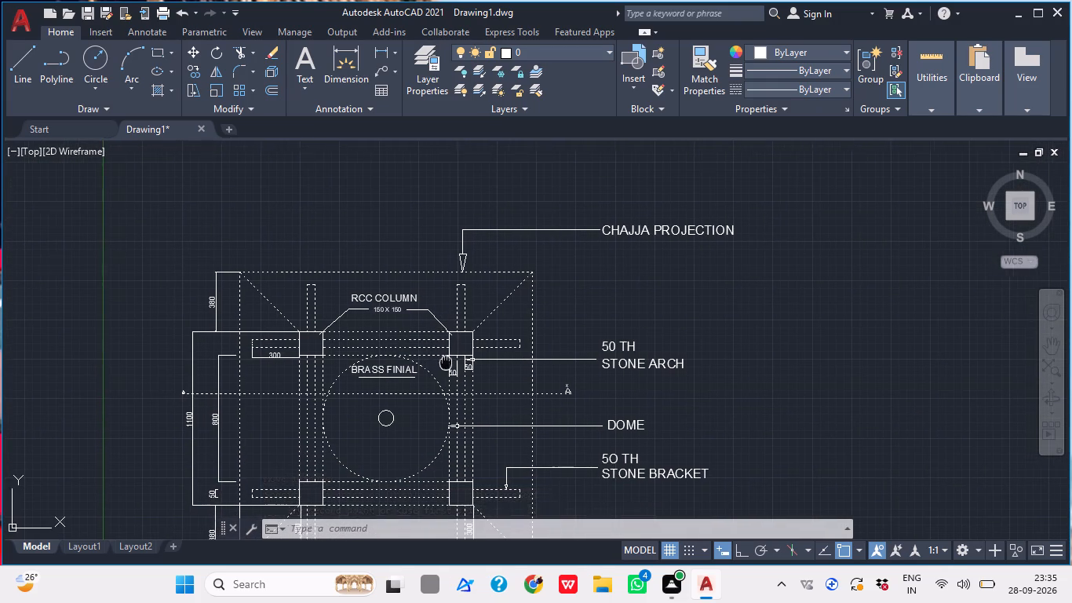
pyautogui.moveTo(446, 361); pyautogui.dragTo(427, 316, button='middle')
pyautogui.moveTo(374, 465); pyautogui.dragTo(387, 385, button='middle')
pyautogui.scroll(-2, 392, 389)
pyautogui.moveTo(385, 419); pyautogui.dragTo(392, 386, button='middle')
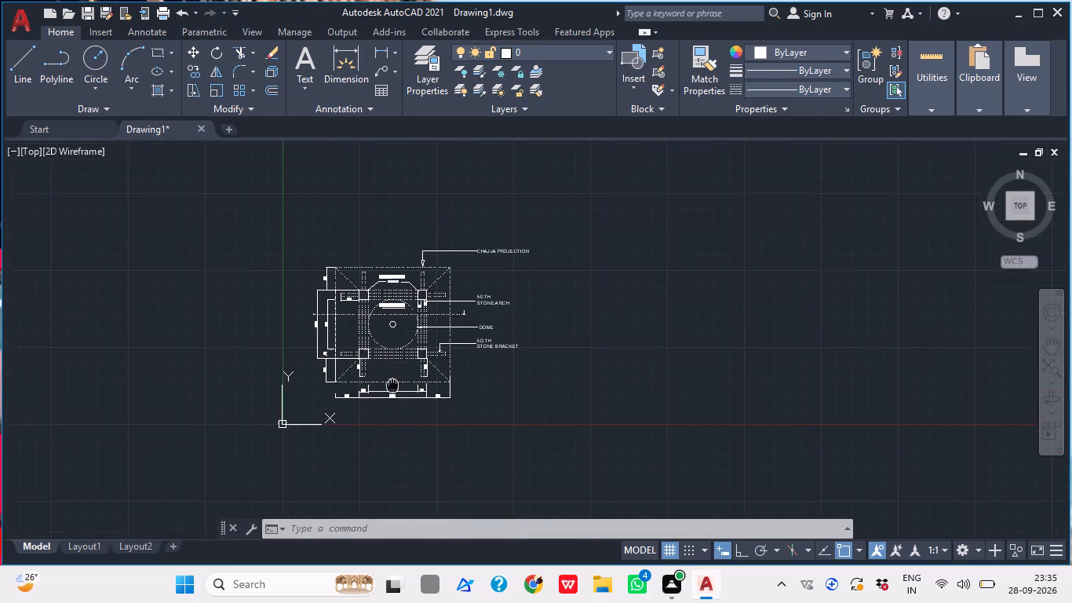
pyautogui.moveTo(392, 386); pyautogui.dragTo(396, 353, button='middle')
pyautogui.scroll(2, 367, 382)
pyautogui.moveTo(365, 384); pyautogui.dragTo(350, 404, button='middle')
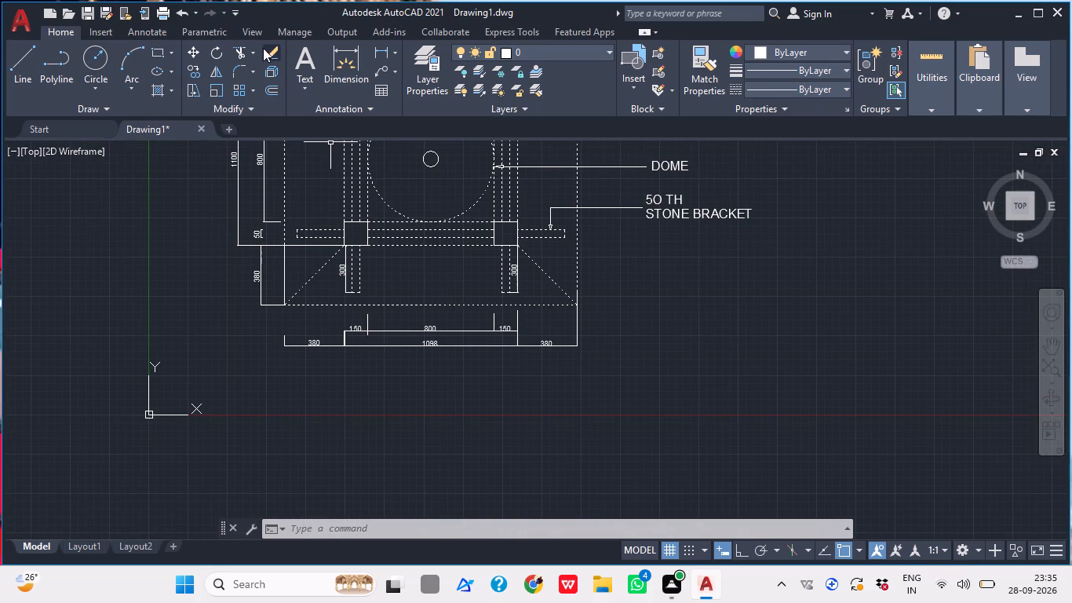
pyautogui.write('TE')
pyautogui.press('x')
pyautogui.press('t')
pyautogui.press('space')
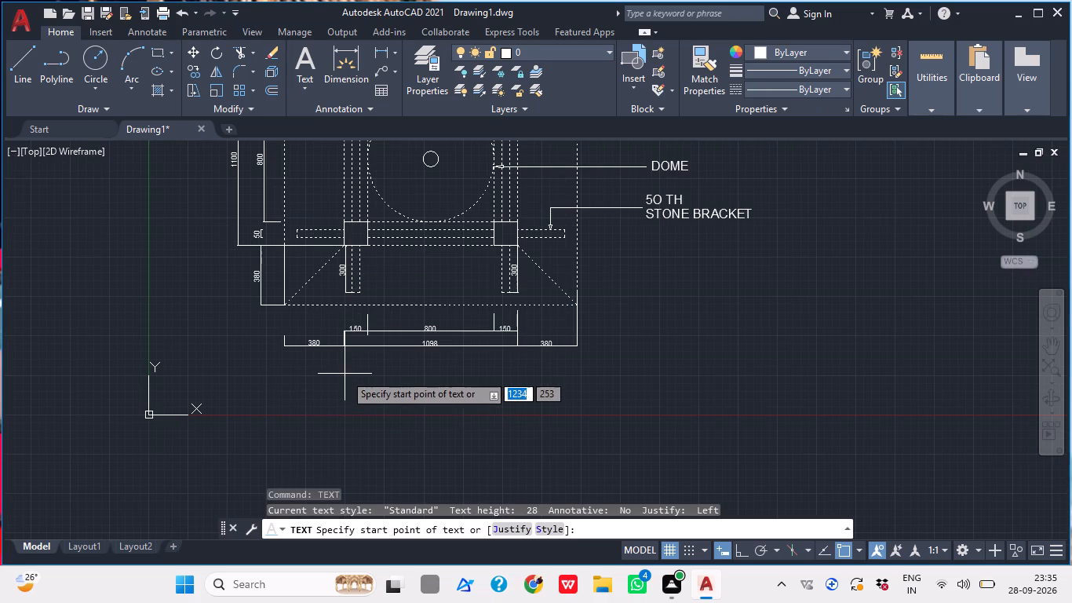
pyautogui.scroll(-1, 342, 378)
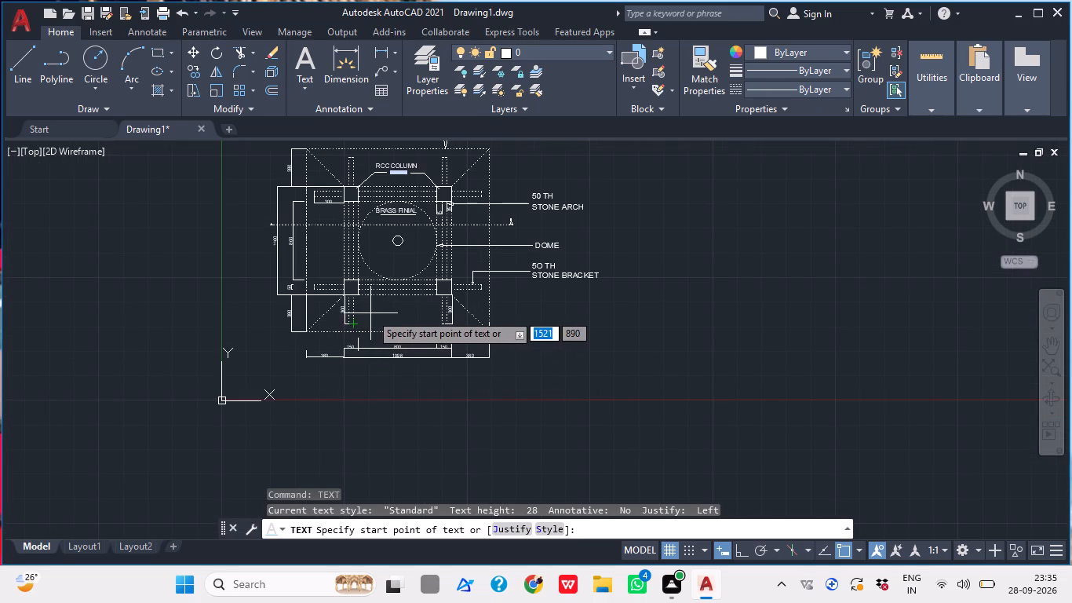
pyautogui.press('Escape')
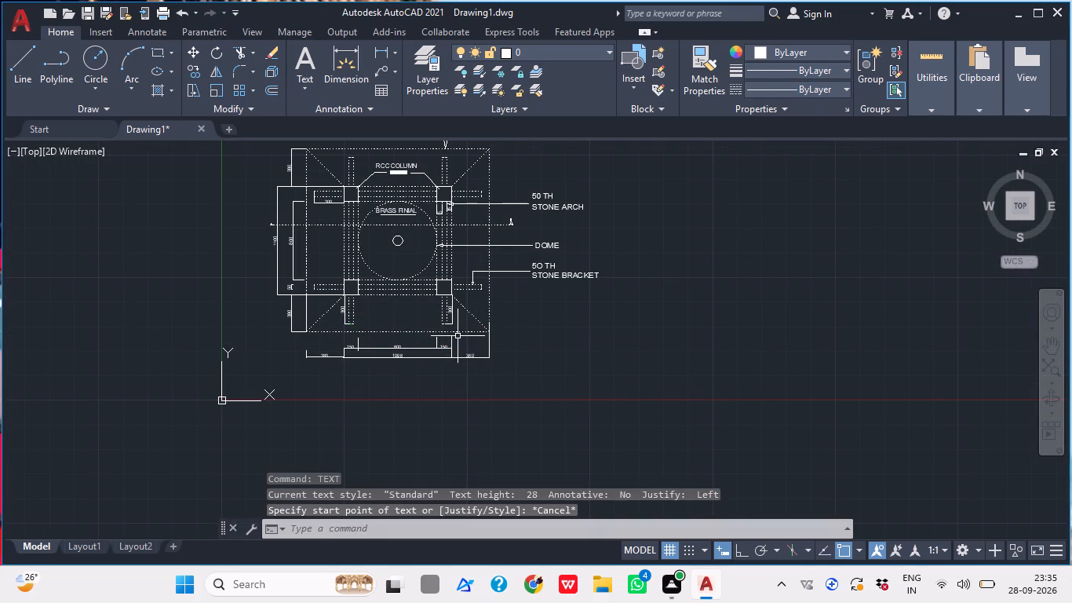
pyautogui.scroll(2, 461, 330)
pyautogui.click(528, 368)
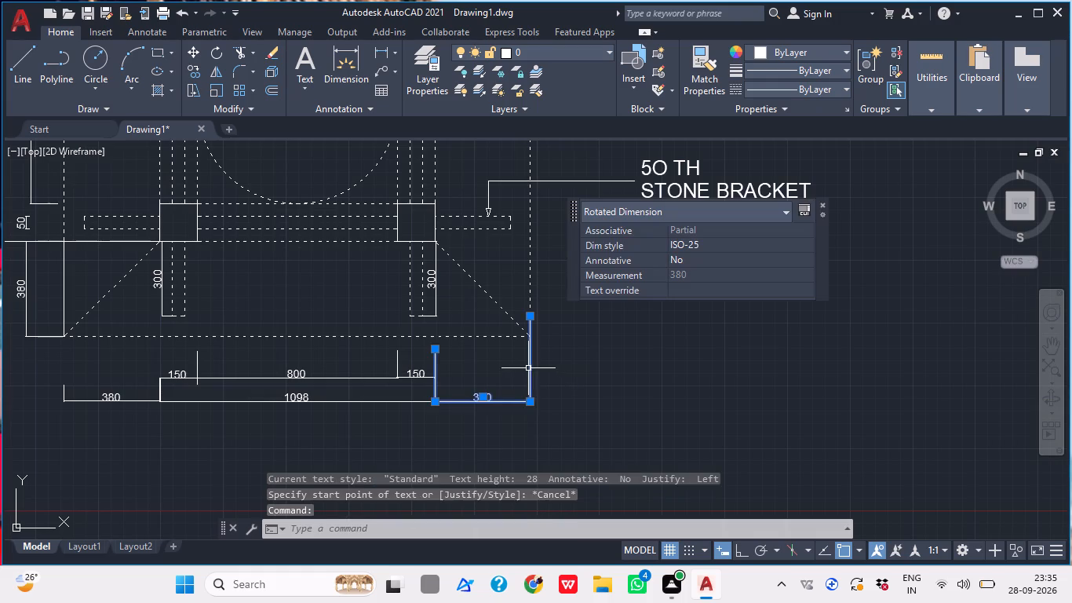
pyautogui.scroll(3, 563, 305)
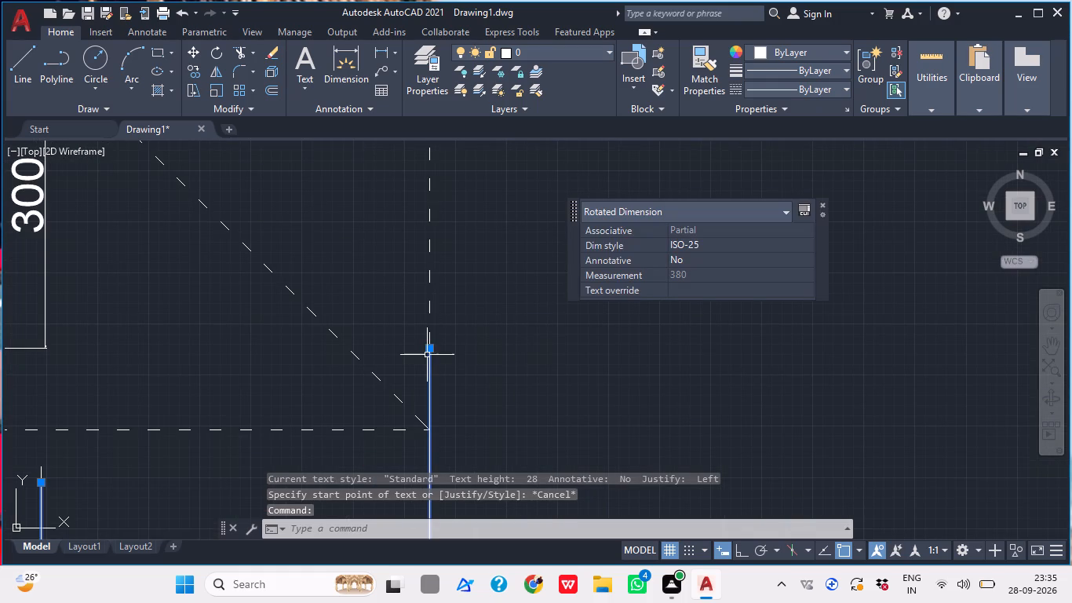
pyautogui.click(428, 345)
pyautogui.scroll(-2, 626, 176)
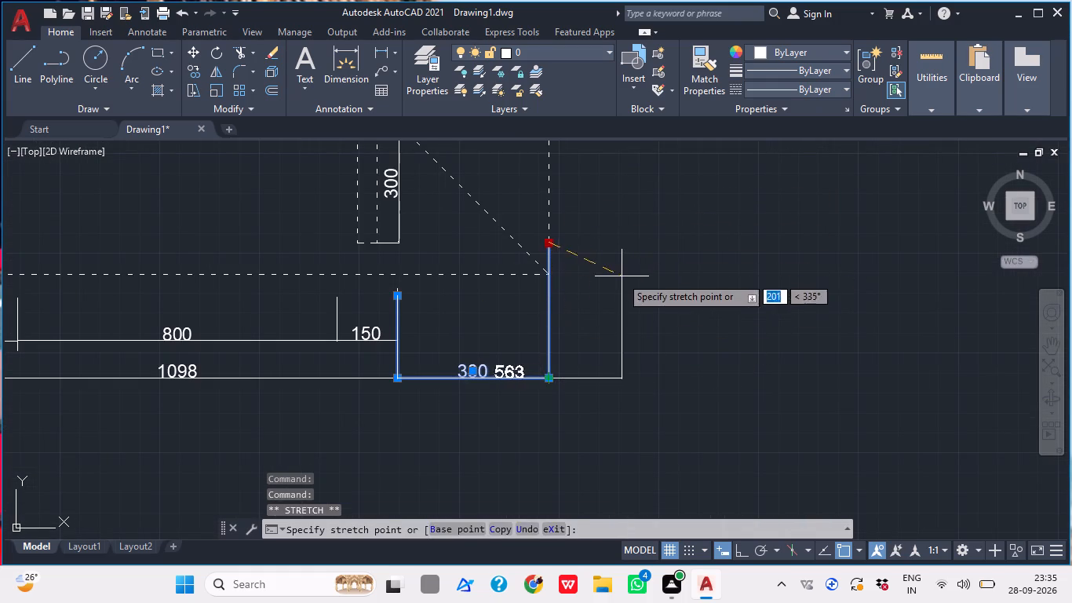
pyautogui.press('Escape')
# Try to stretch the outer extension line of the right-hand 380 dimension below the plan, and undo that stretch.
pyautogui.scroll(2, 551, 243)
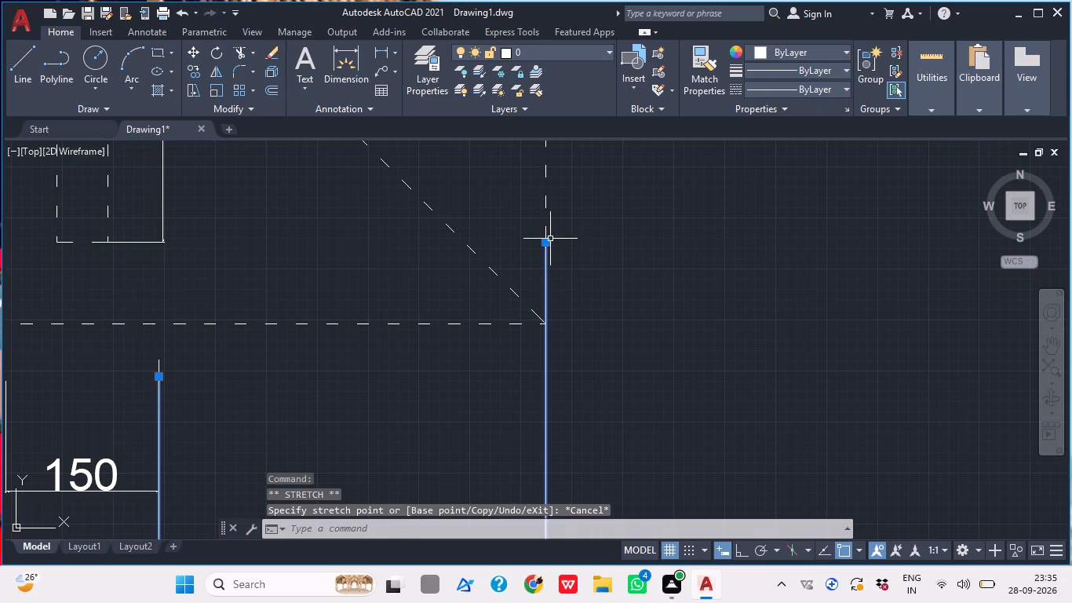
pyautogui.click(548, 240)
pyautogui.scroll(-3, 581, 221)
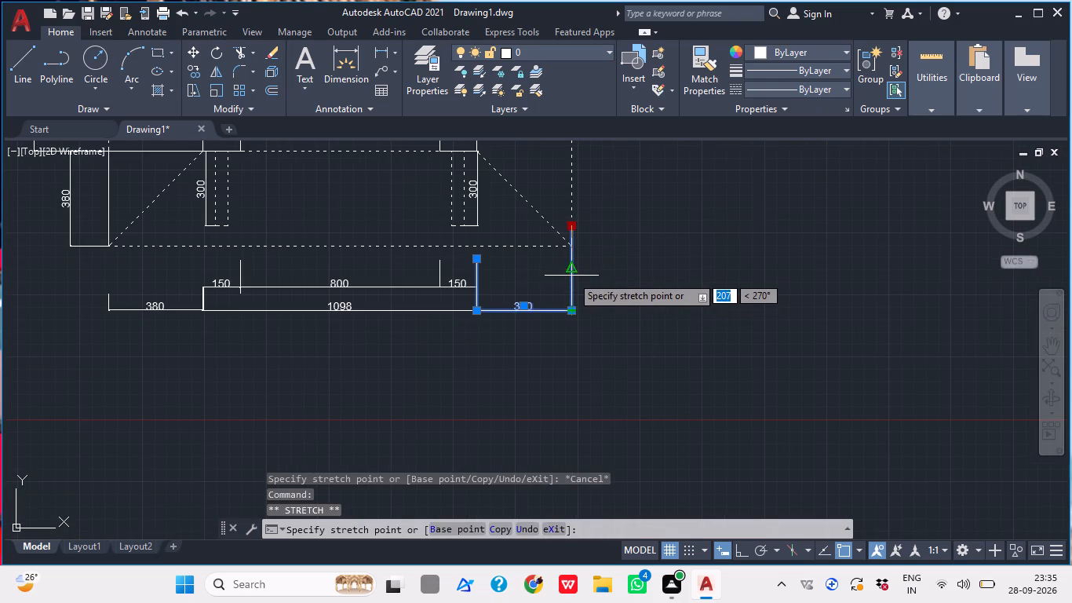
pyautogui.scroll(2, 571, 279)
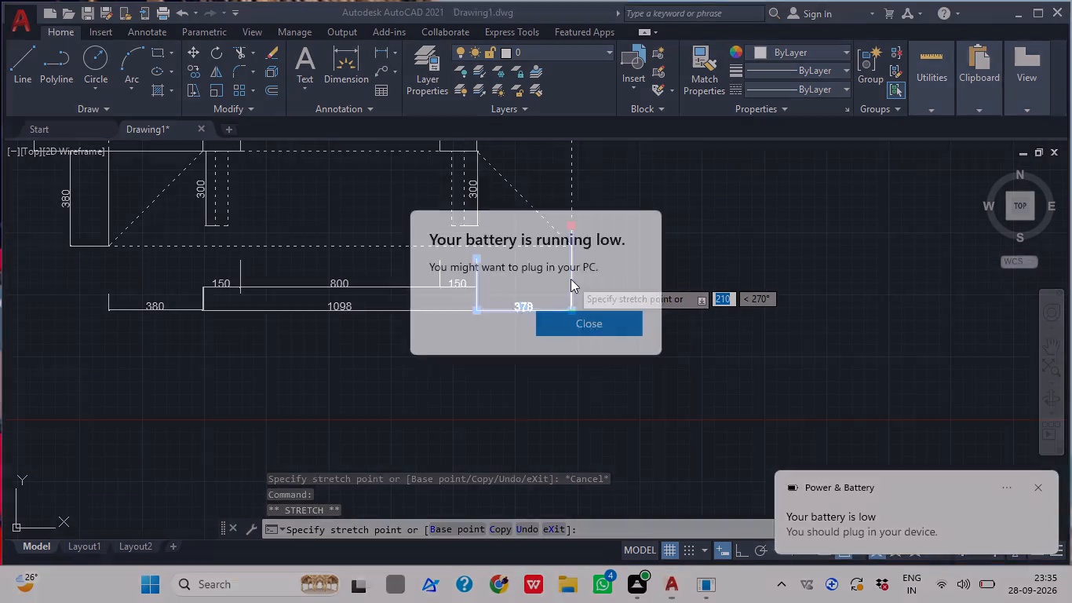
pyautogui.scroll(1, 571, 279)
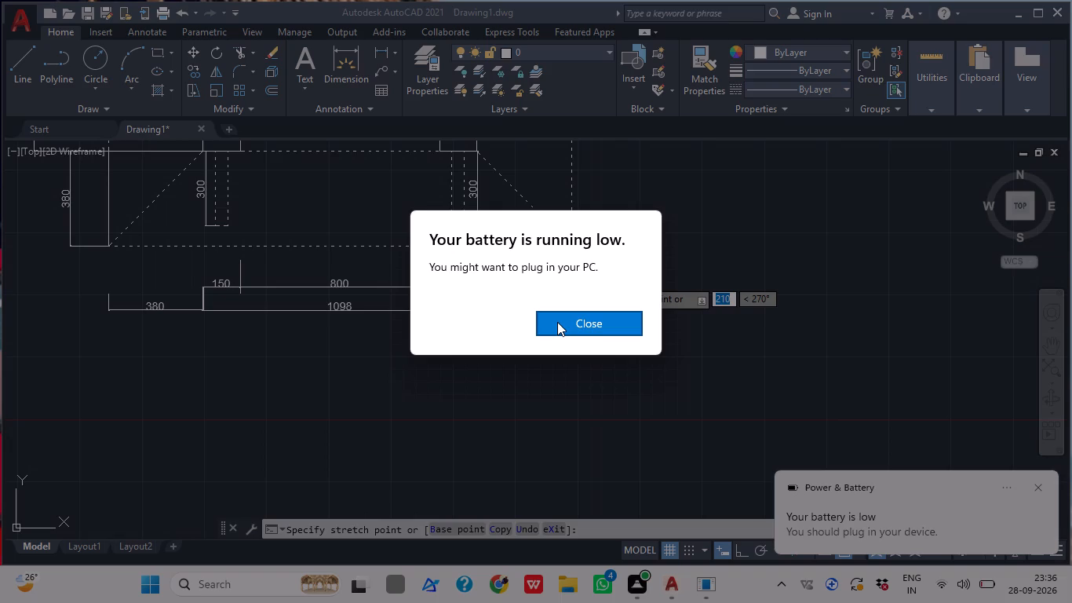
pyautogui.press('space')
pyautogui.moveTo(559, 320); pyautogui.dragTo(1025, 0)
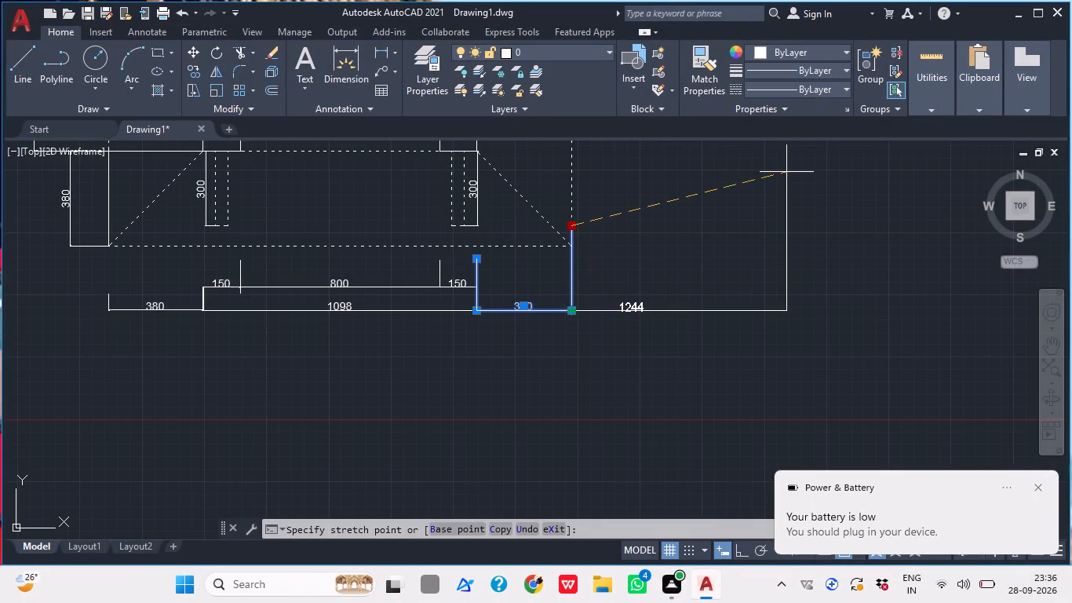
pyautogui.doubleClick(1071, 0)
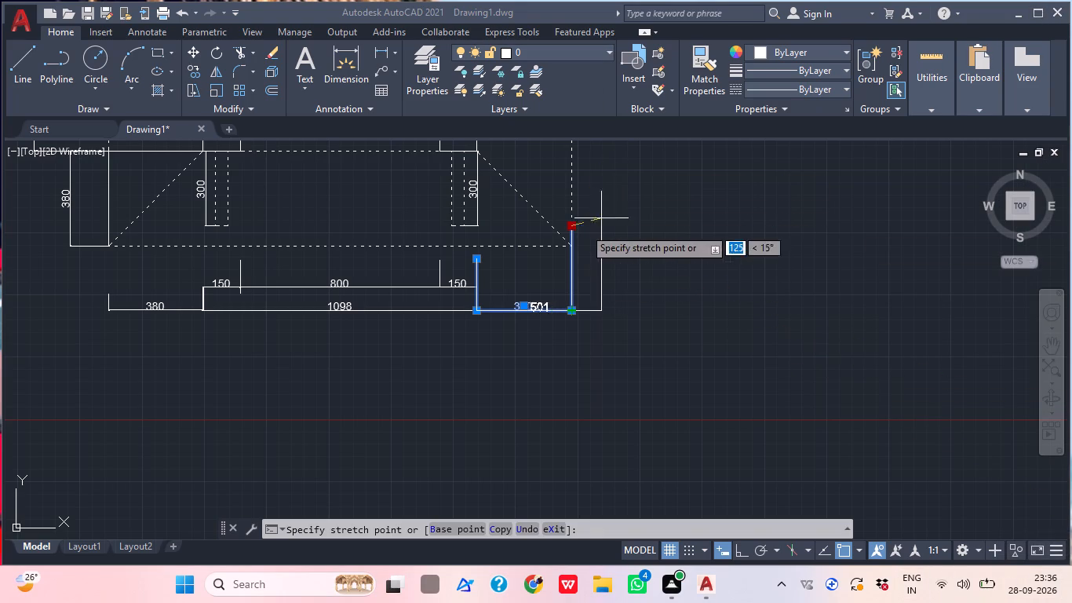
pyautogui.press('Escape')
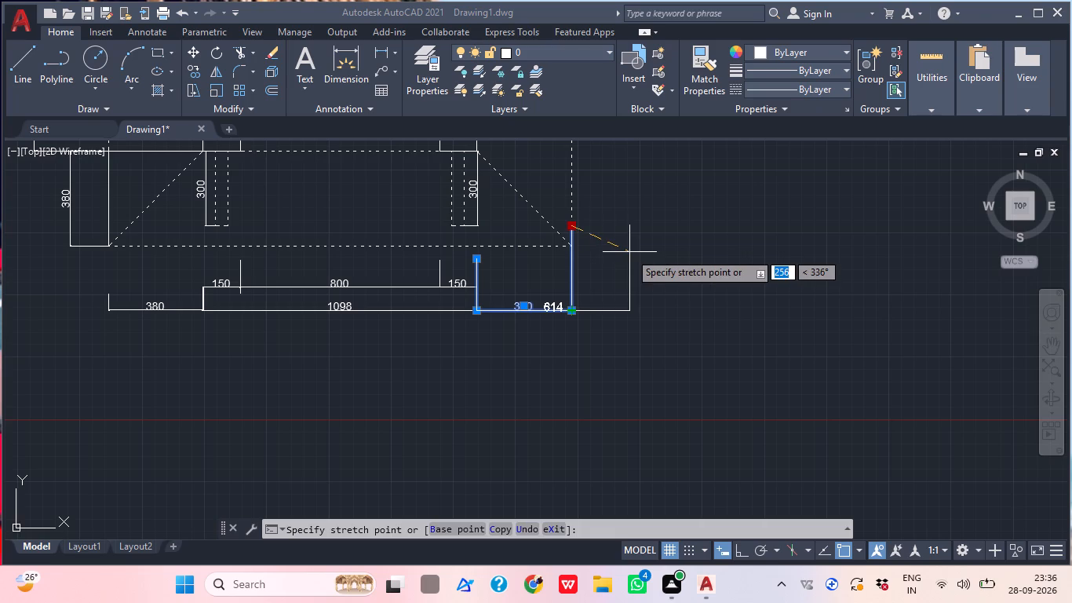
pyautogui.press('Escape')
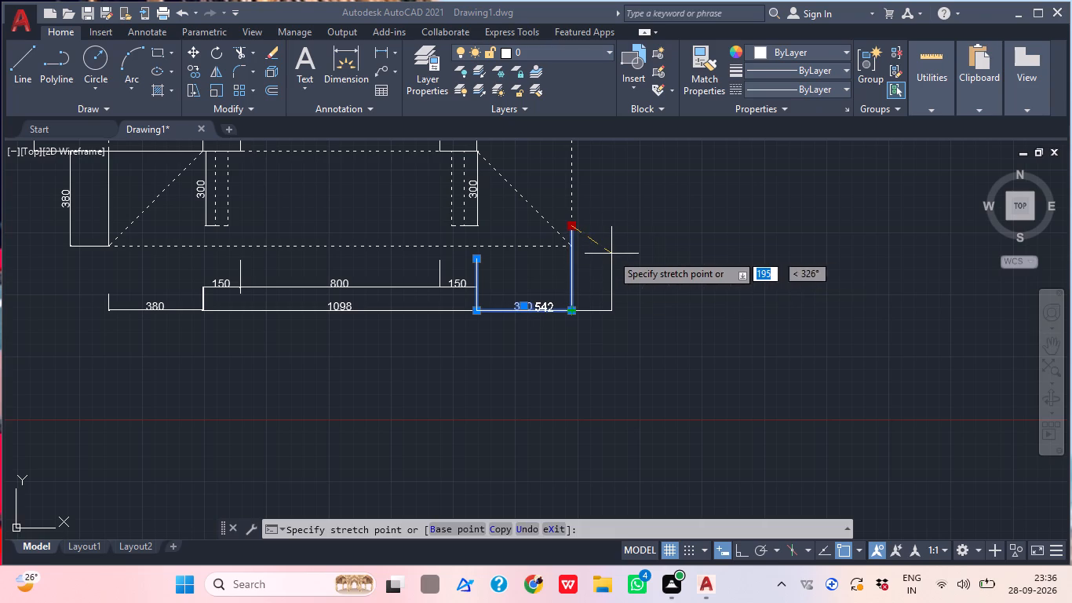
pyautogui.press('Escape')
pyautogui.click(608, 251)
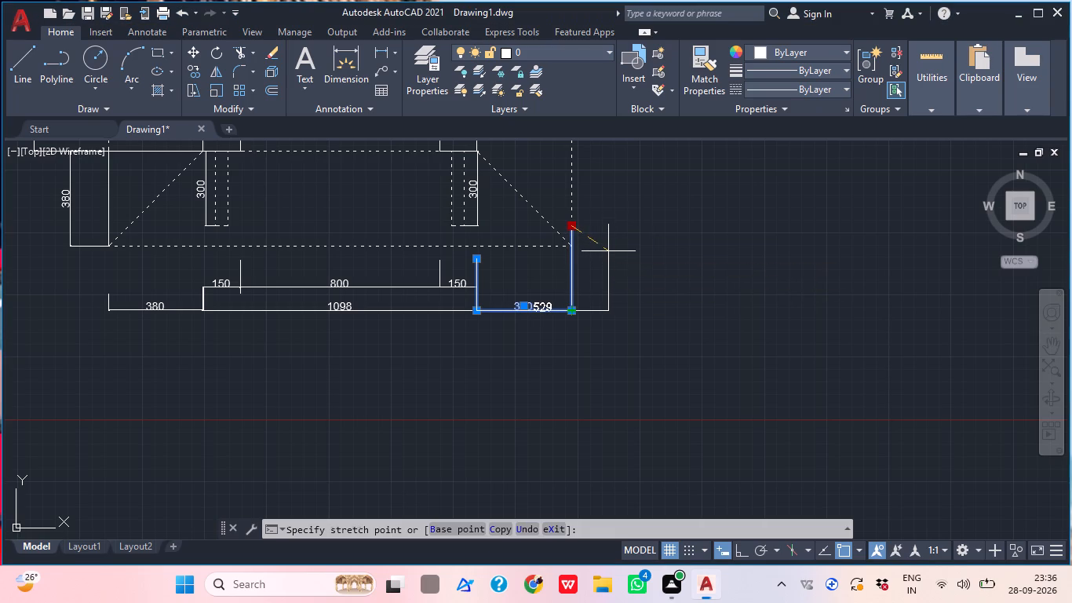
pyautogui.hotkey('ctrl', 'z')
# Shorten the outer extension line of the right-hand 380 dimension so it starts just below the dashed outline's corner.
pyautogui.scroll(-2, 566, 280)
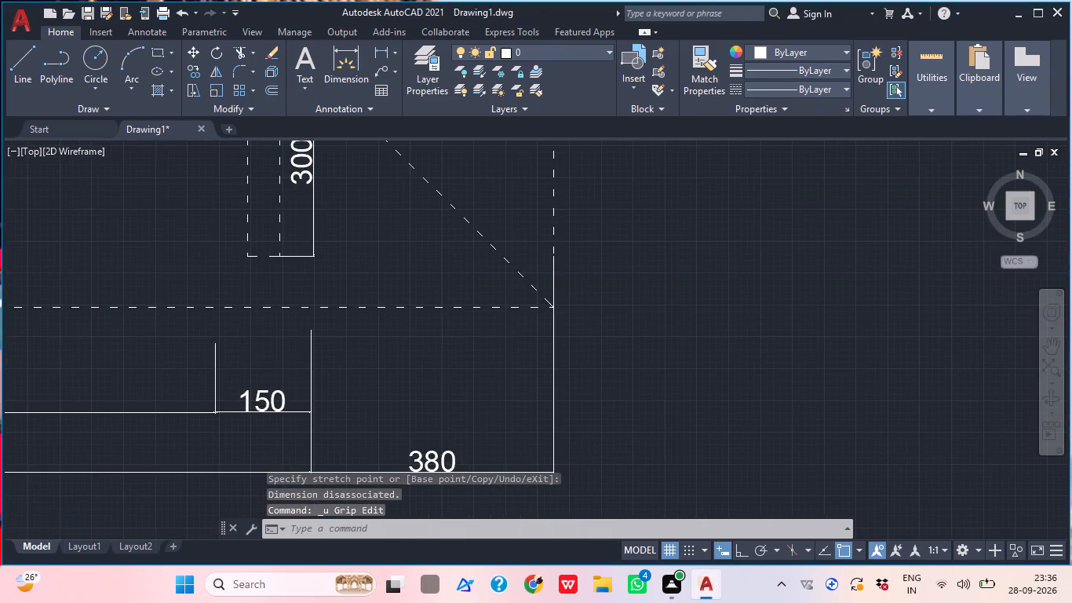
pyautogui.scroll(-1, 566, 283)
pyautogui.click(562, 313)
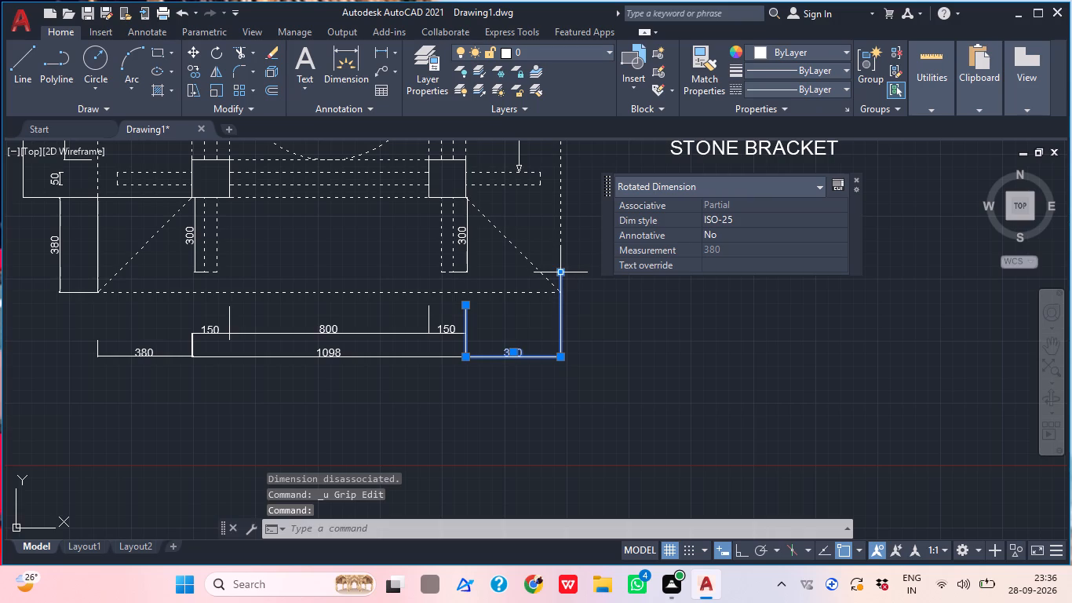
pyautogui.click(556, 274)
pyautogui.click(560, 316)
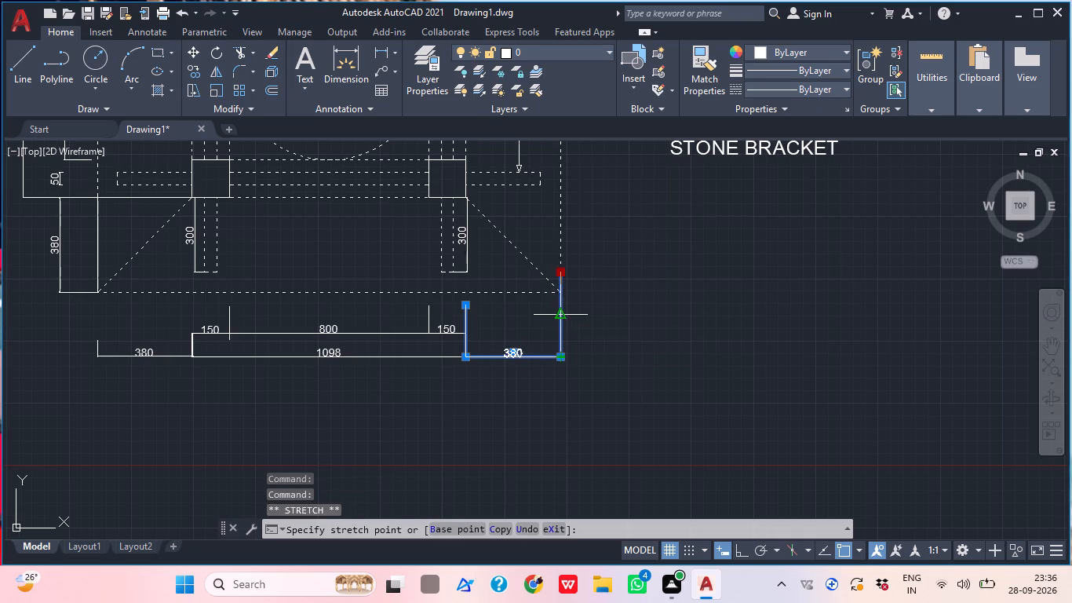
pyautogui.press('Escape')
pyautogui.scroll(-3, 574, 294)
pyautogui.moveTo(520, 378); pyautogui.dragTo(459, 407, button='middle')
# Shorten the right-hand 380 dimension's outer extension line further, stretching its top end straight down by about 85.
pyautogui.scroll(2, 507, 351)
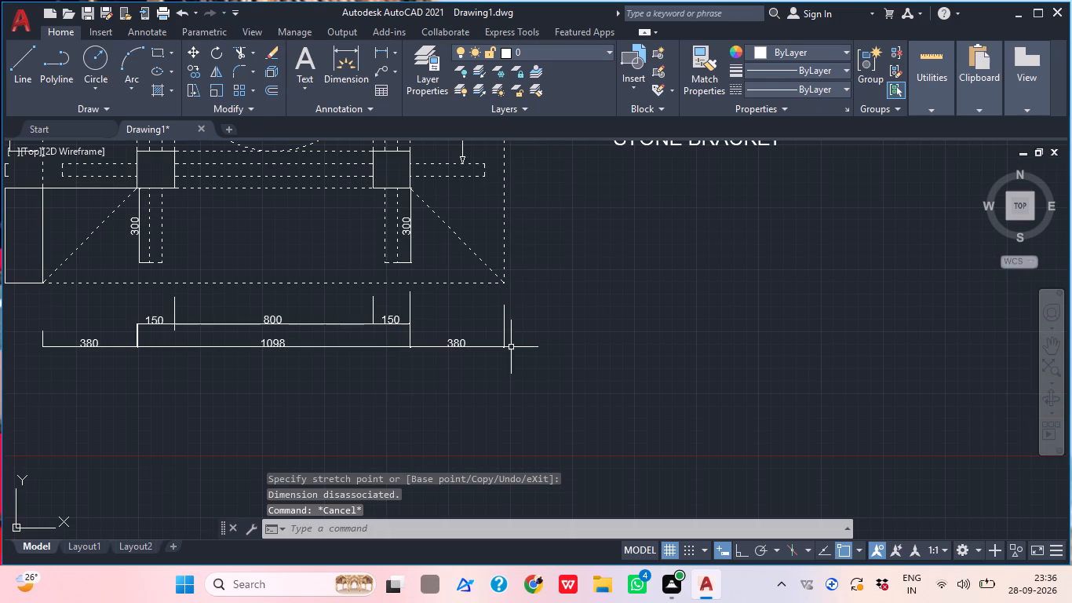
pyautogui.scroll(5, 510, 324)
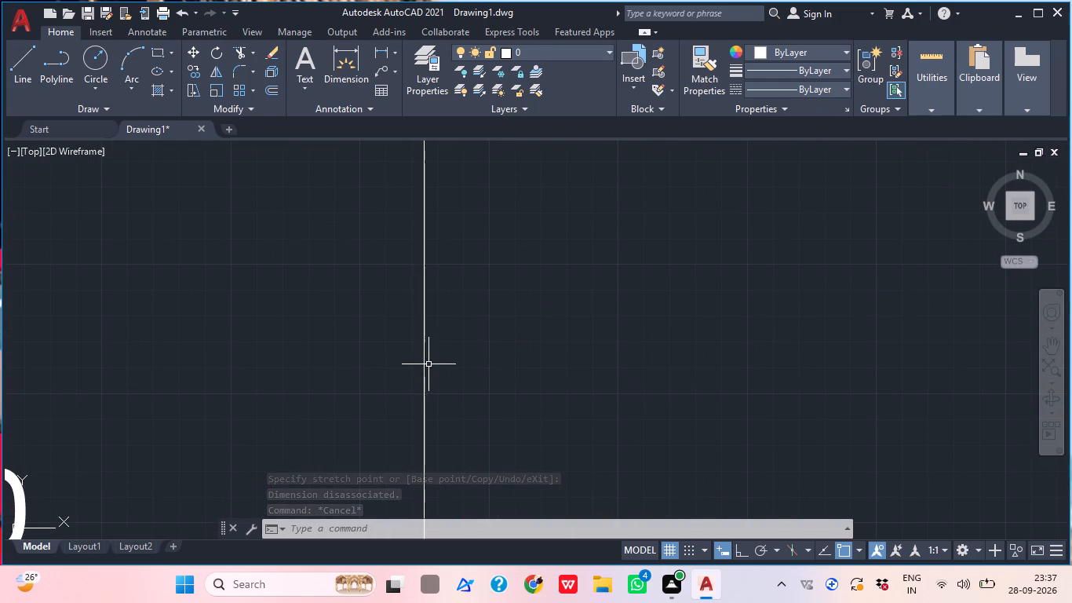
pyautogui.click(422, 359)
pyautogui.scroll(-2, 427, 342)
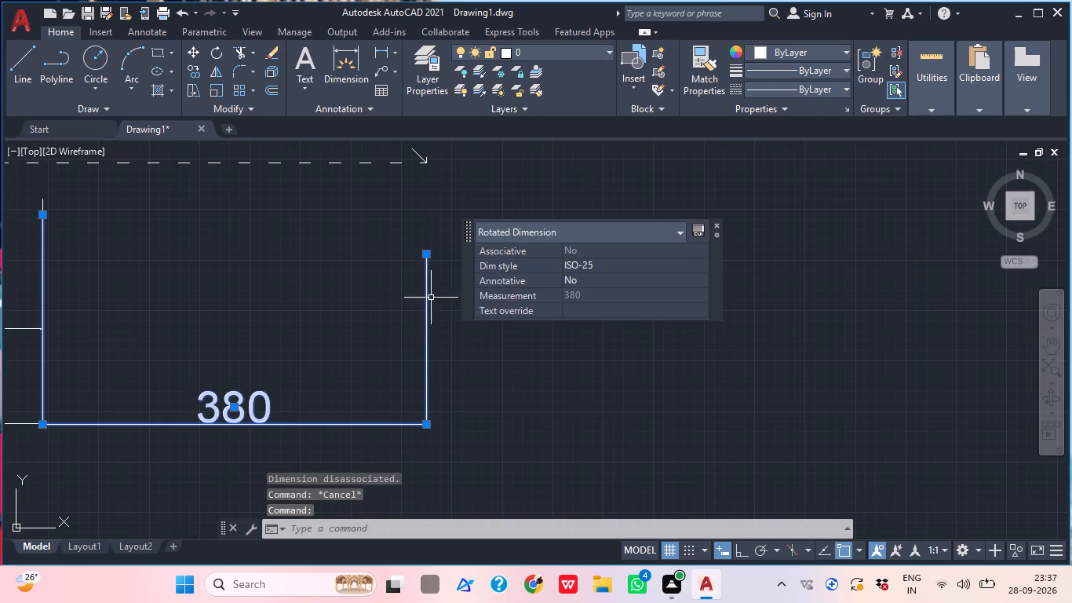
pyautogui.click(422, 253)
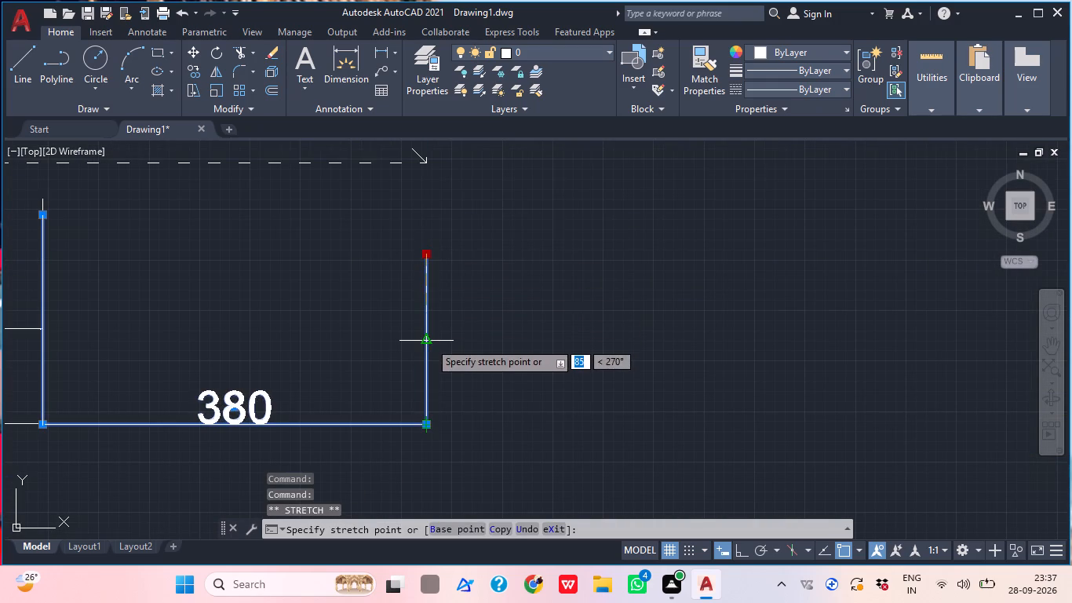
pyautogui.click(429, 342)
pyautogui.moveTo(454, 304); pyautogui.dragTo(450, 313, button='middle')
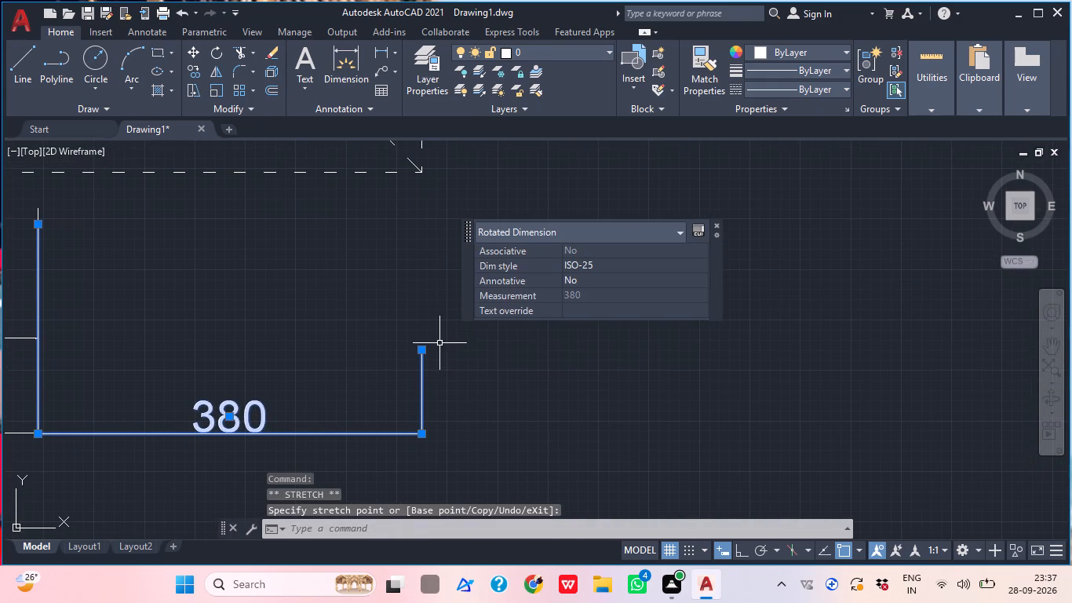
pyautogui.press('Escape')
# Stretch down the topmost extension-line end where the 1098 and right-hand 380 dimensions meet.
pyautogui.scroll(-3, 439, 343)
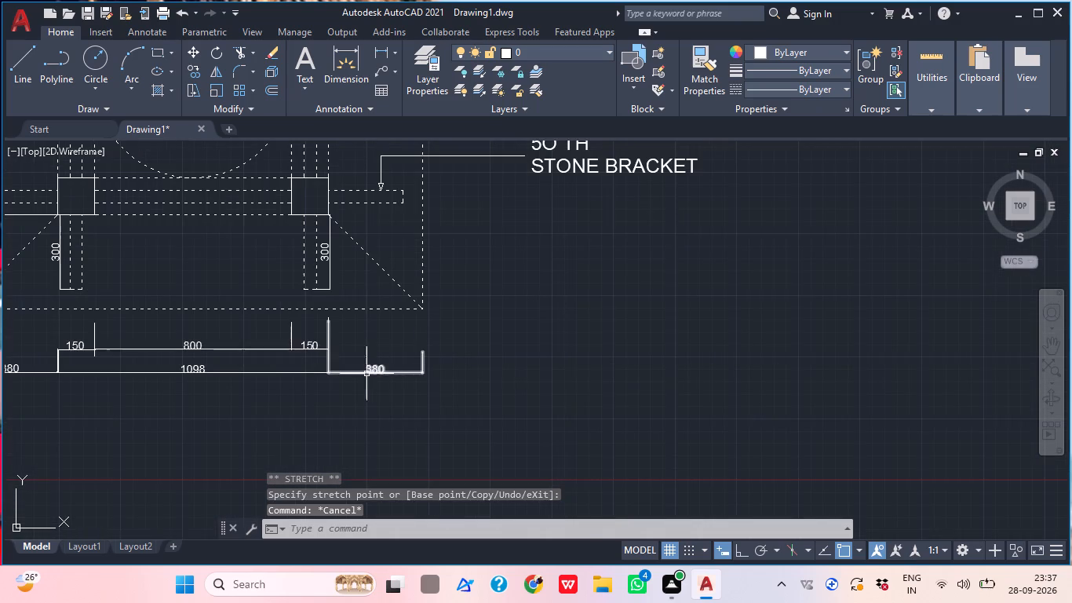
pyautogui.scroll(2, 337, 365)
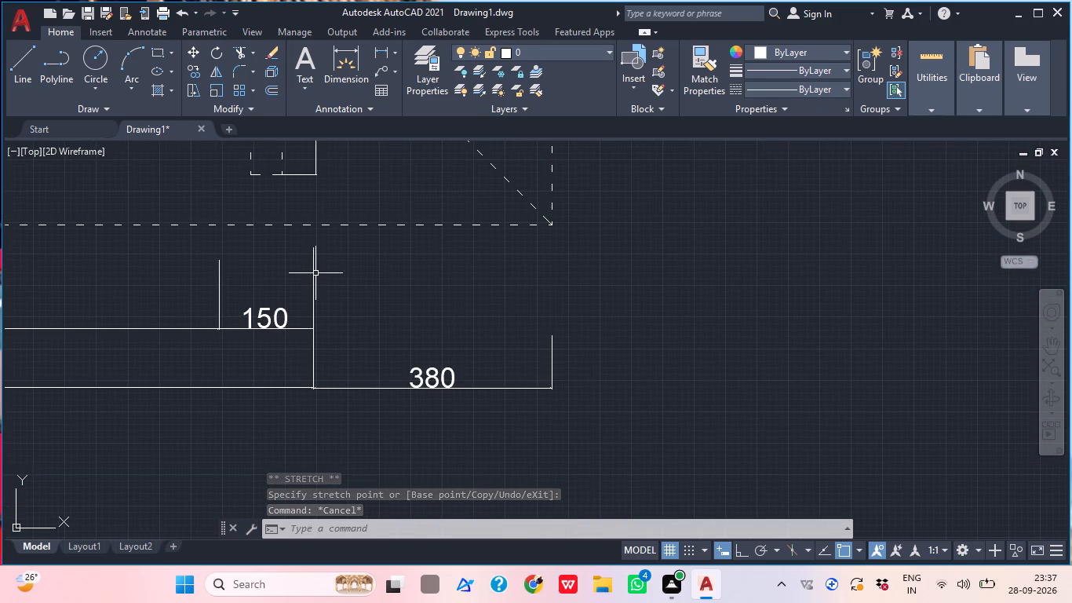
pyautogui.click(315, 275)
pyautogui.click(305, 273)
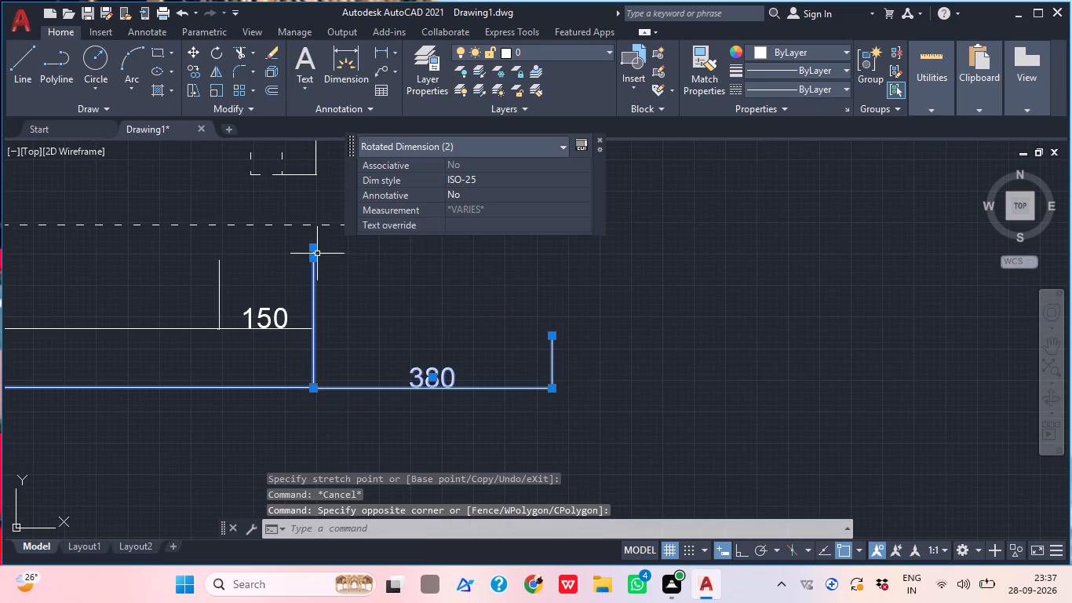
pyautogui.click(315, 248)
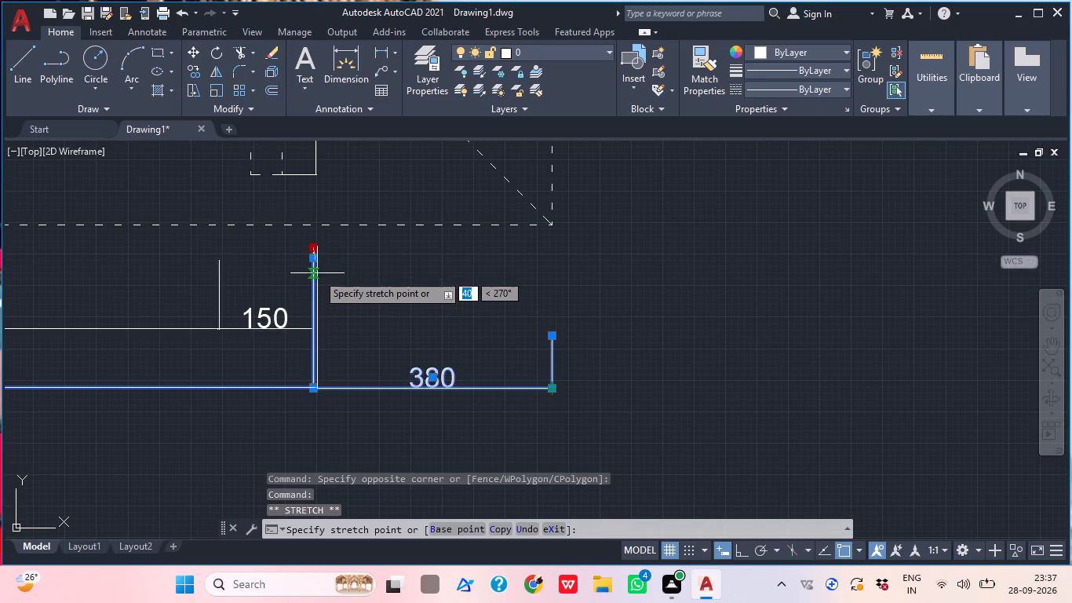
pyautogui.click(312, 291)
pyautogui.scroll(-2, 312, 293)
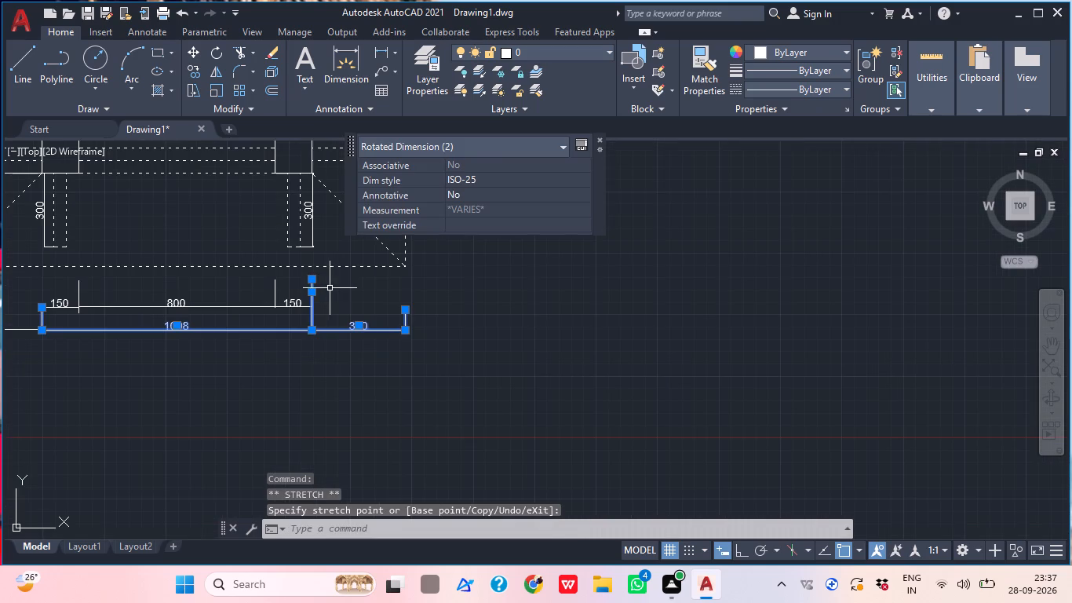
pyautogui.moveTo(342, 287); pyautogui.dragTo(359, 304, button='middle')
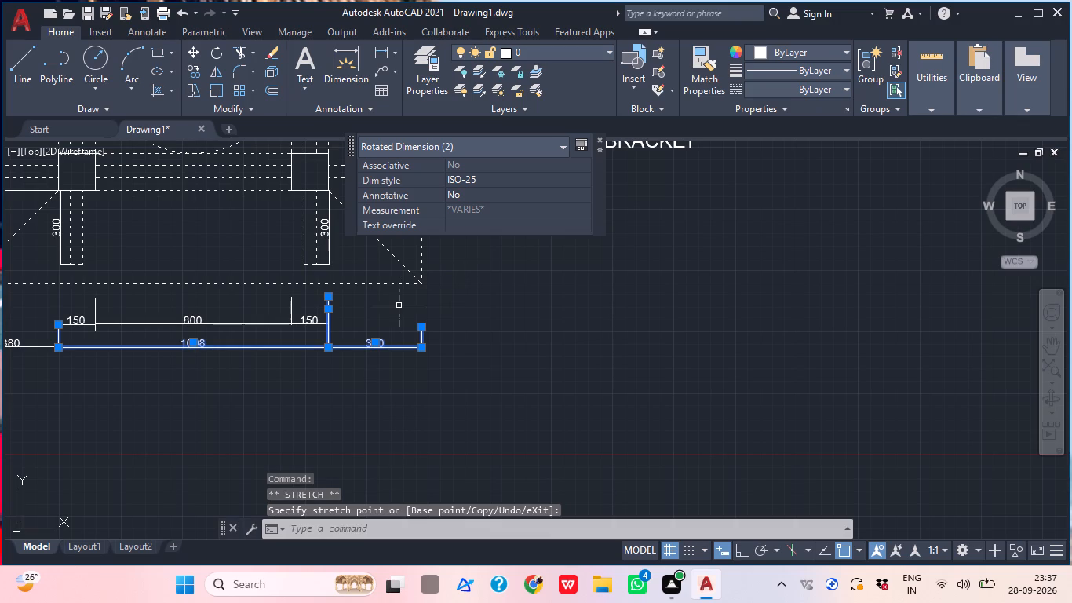
pyautogui.press('Escape')
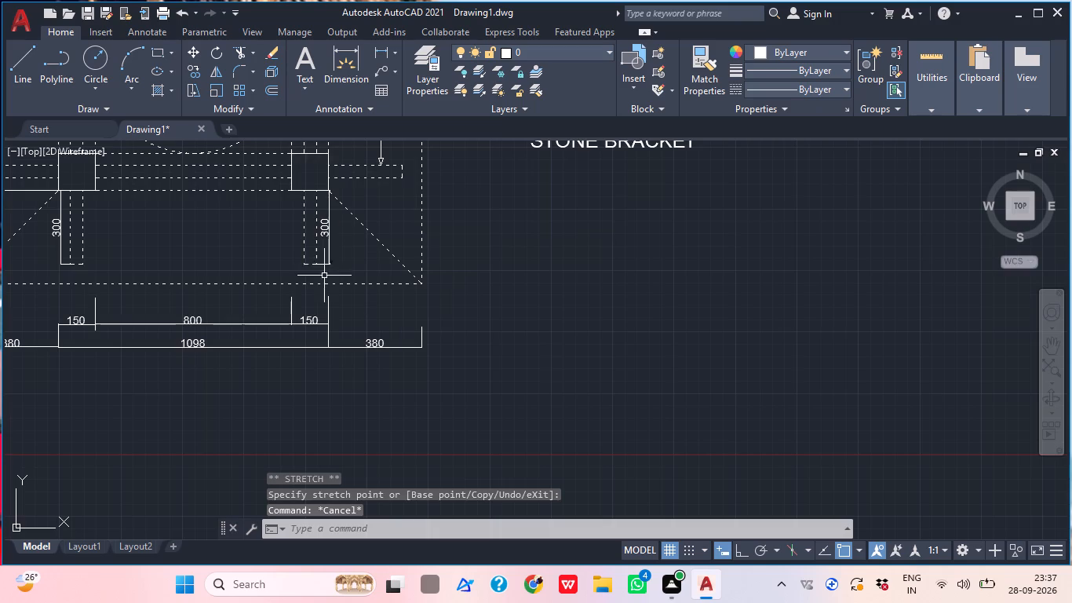
# Add the single-line text PLAN below the bottom dimensions at rotation 0, picking a height of about 271 with Ortho on.
pyautogui.scroll(-2, 330, 278)
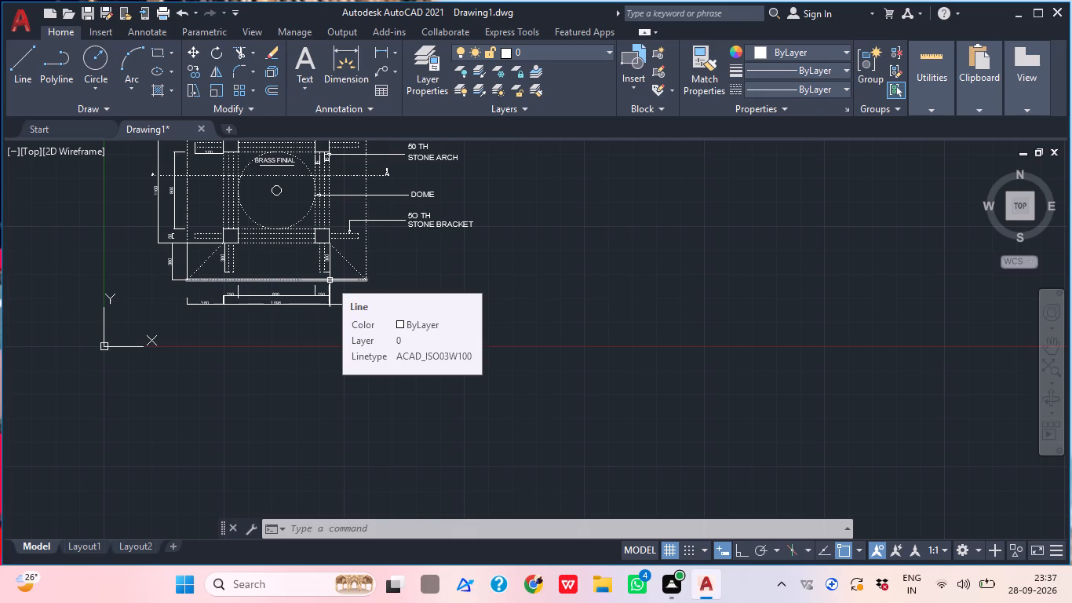
pyautogui.moveTo(384, 304); pyautogui.dragTo(384, 313, button='middle')
pyautogui.scroll(-1, 384, 314)
pyautogui.middleClick(384, 314)
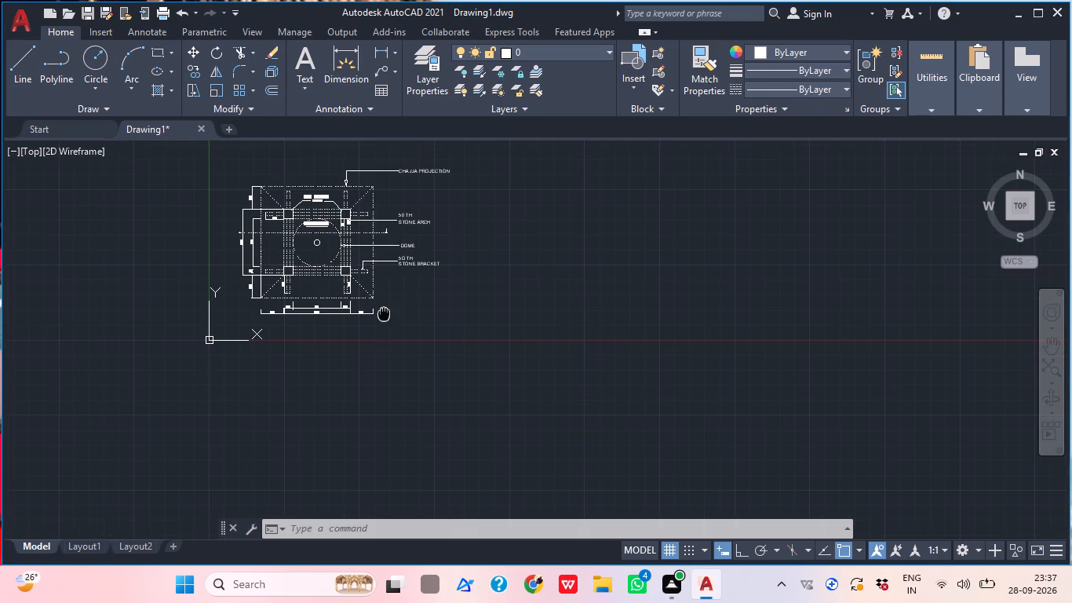
pyautogui.moveTo(286, 378); pyautogui.dragTo(347, 318, button='middle')
pyautogui.scroll(1, 337, 265)
pyautogui.moveTo(344, 260); pyautogui.dragTo(330, 305, button='middle')
pyautogui.write('TEXT')
pyautogui.press('Return')
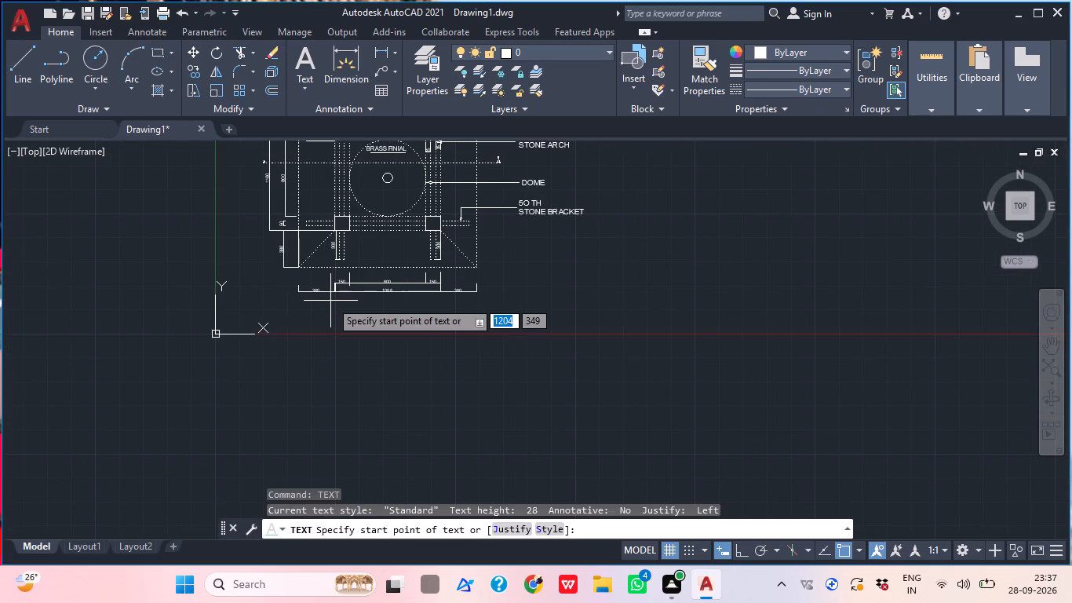
pyautogui.scroll(1, 330, 301)
pyautogui.scroll(-1, 330, 301)
pyautogui.scroll(3, 330, 301)
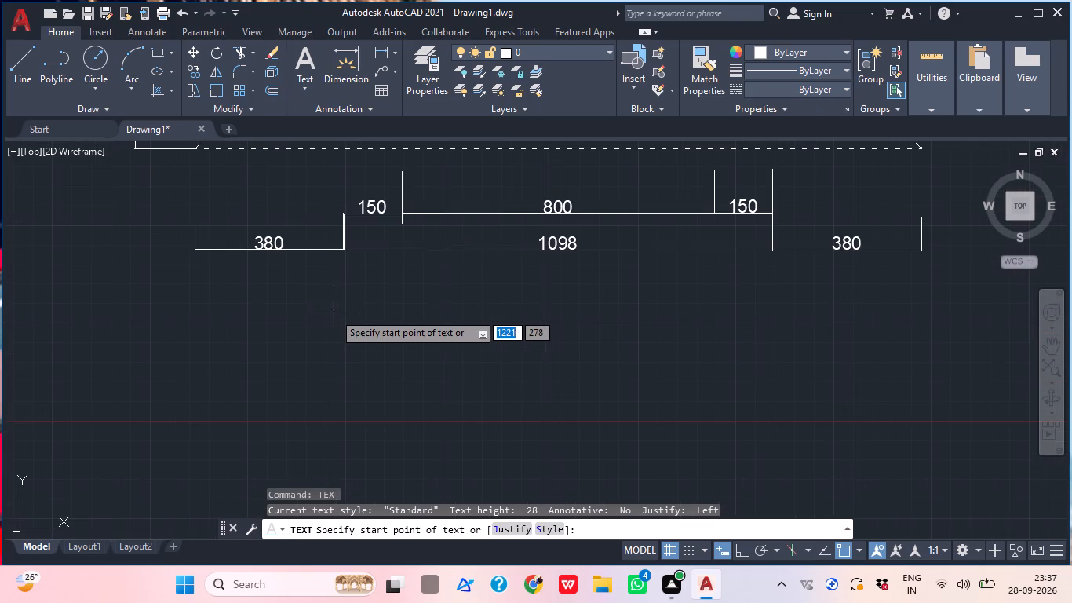
pyautogui.click(357, 305)
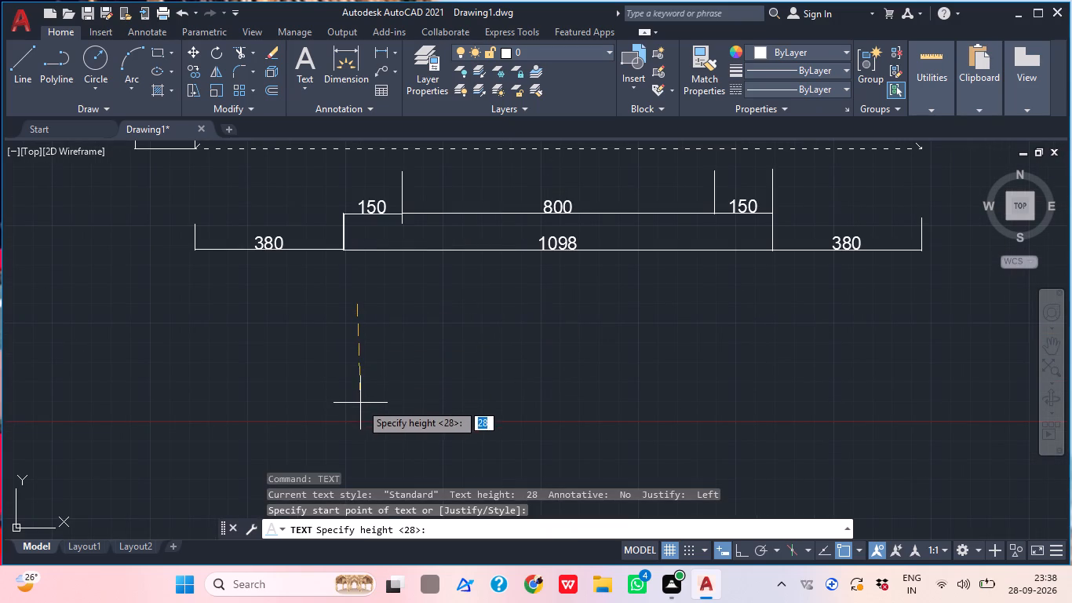
pyautogui.click(744, 547)
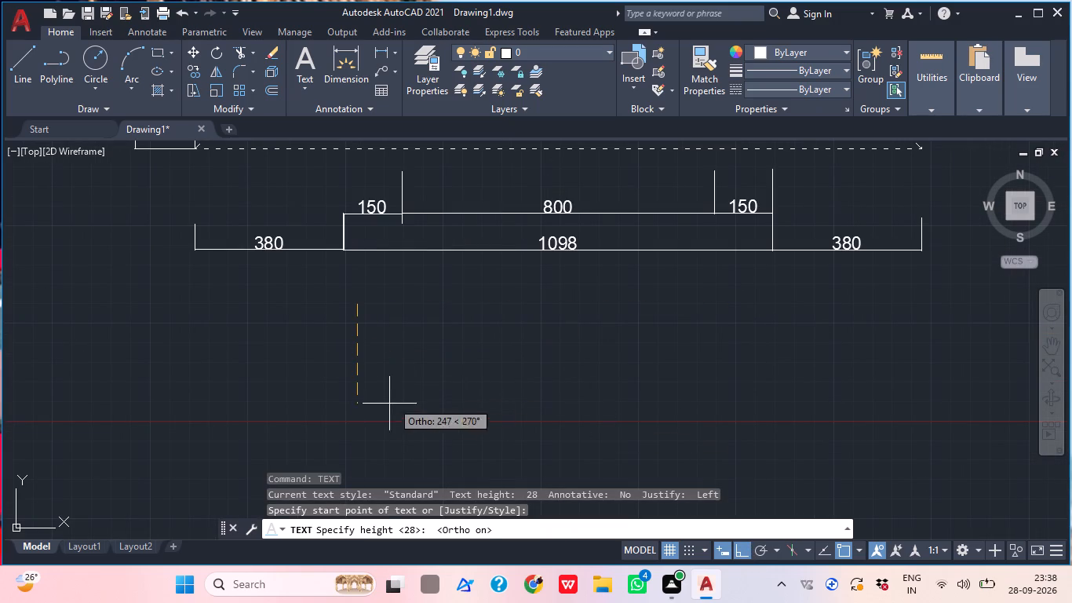
pyautogui.click(365, 411)
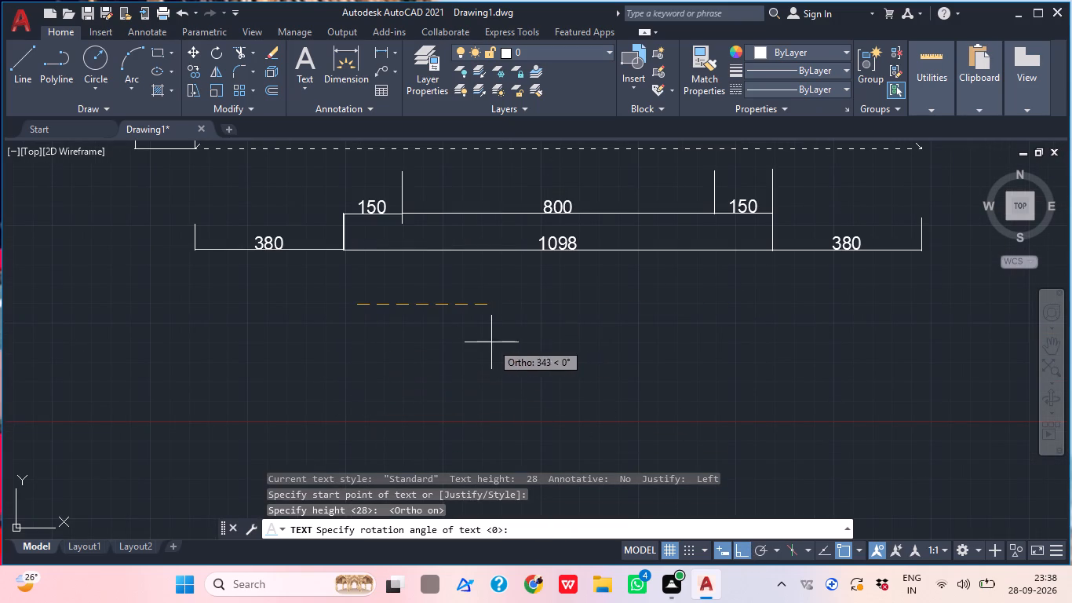
pyautogui.click(453, 344)
pyautogui.moveTo(478, 303); pyautogui.dragTo(421, 350, button='middle')
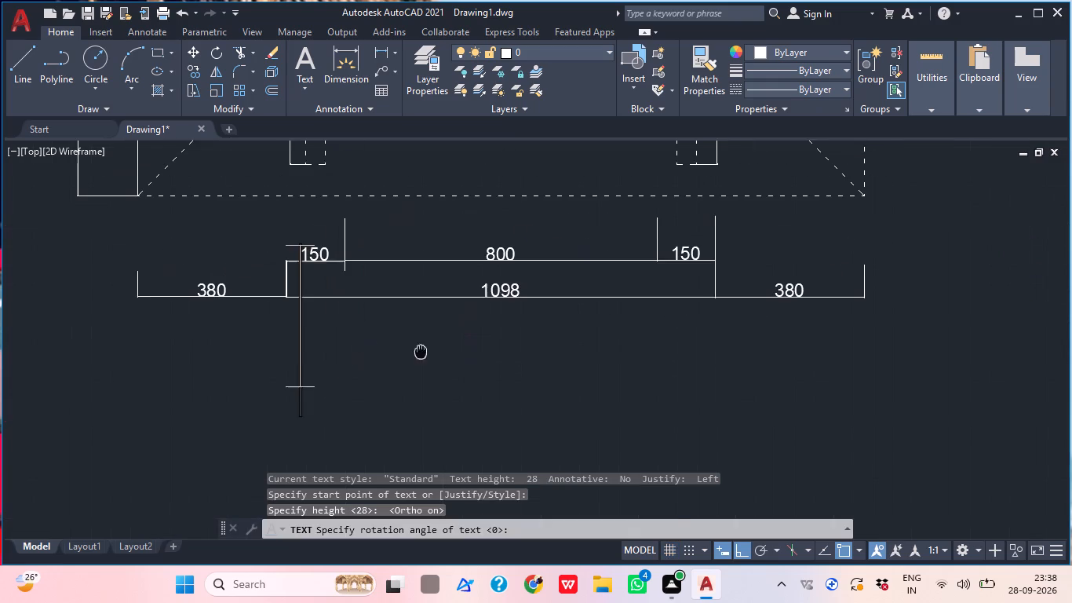
pyautogui.moveTo(421, 350); pyautogui.dragTo(419, 353, button='middle')
pyautogui.write('PLAN')
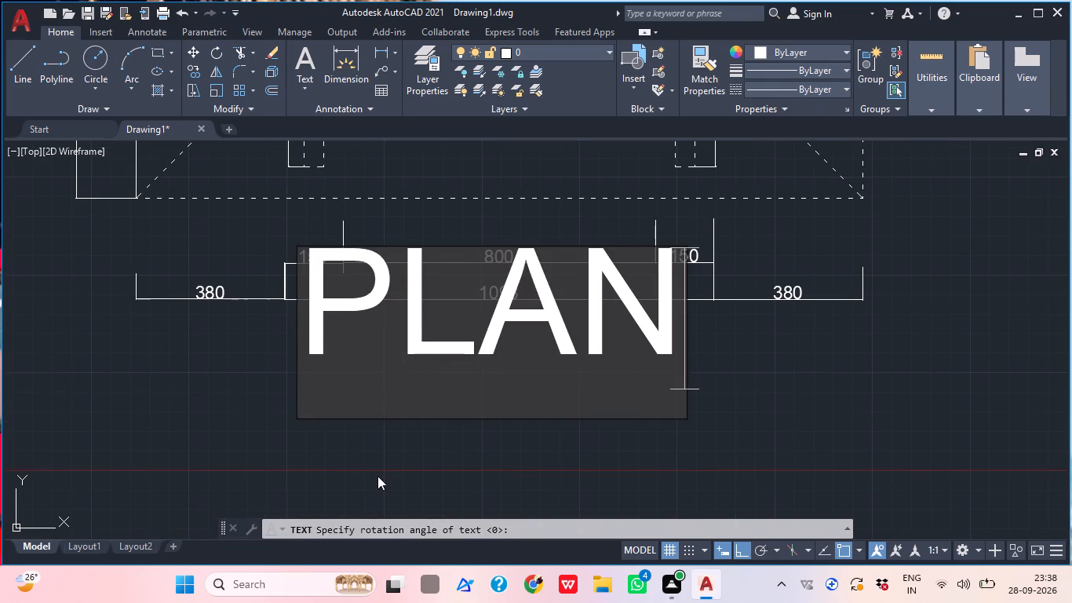
pyautogui.click(436, 471)
pyautogui.press('Escape')
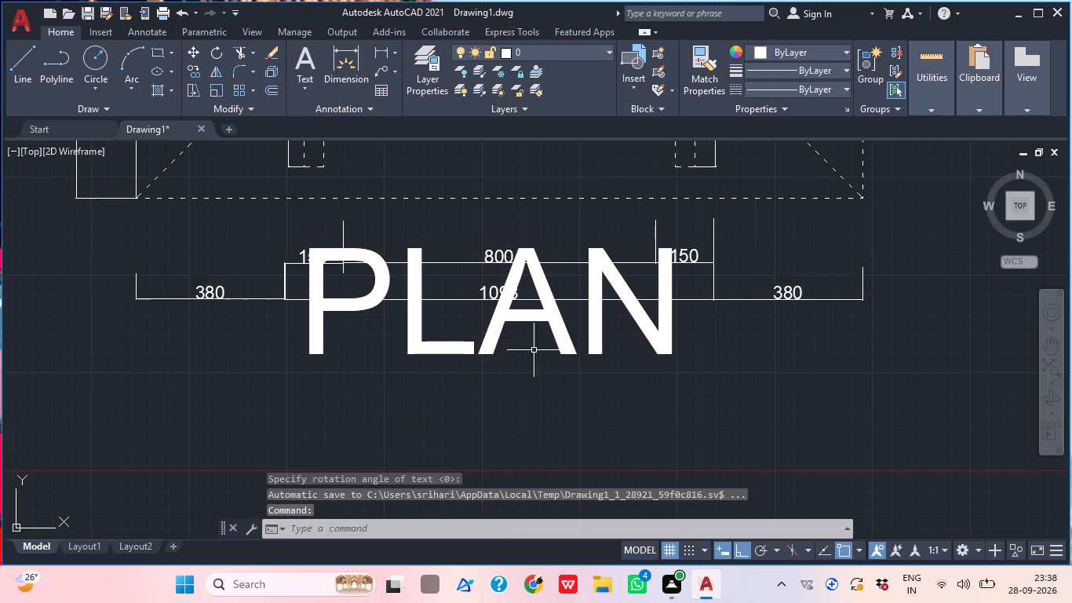
# Move the PLAN text straight down so it sits clear beneath the 1098 dimension.
pyautogui.click(549, 334)
pyautogui.click(570, 329)
pyautogui.click(585, 347)
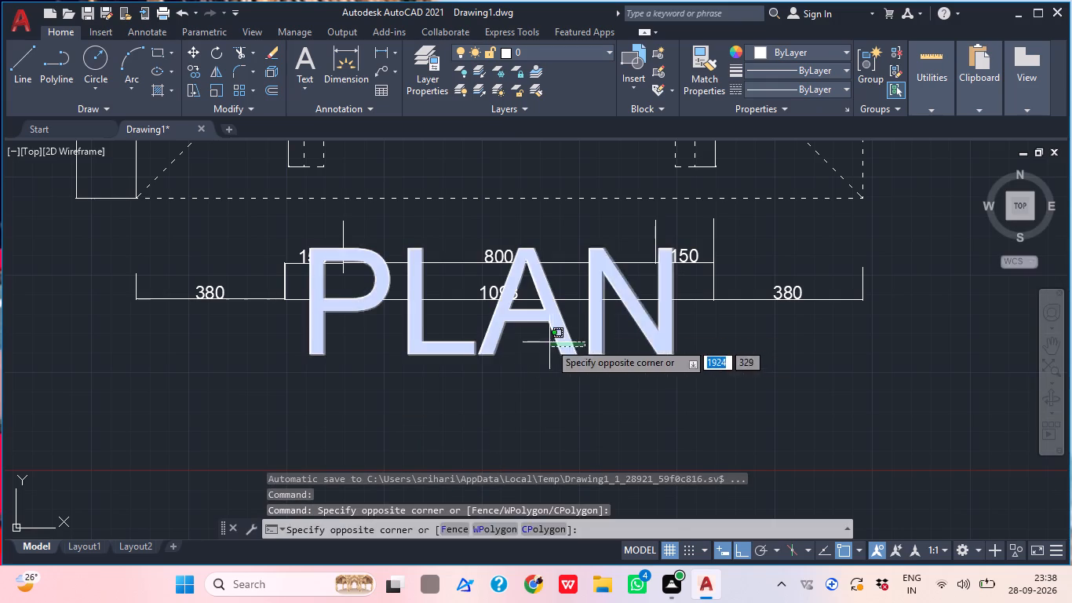
pyautogui.click(549, 342)
pyautogui.press('Escape')
pyautogui.click(570, 345)
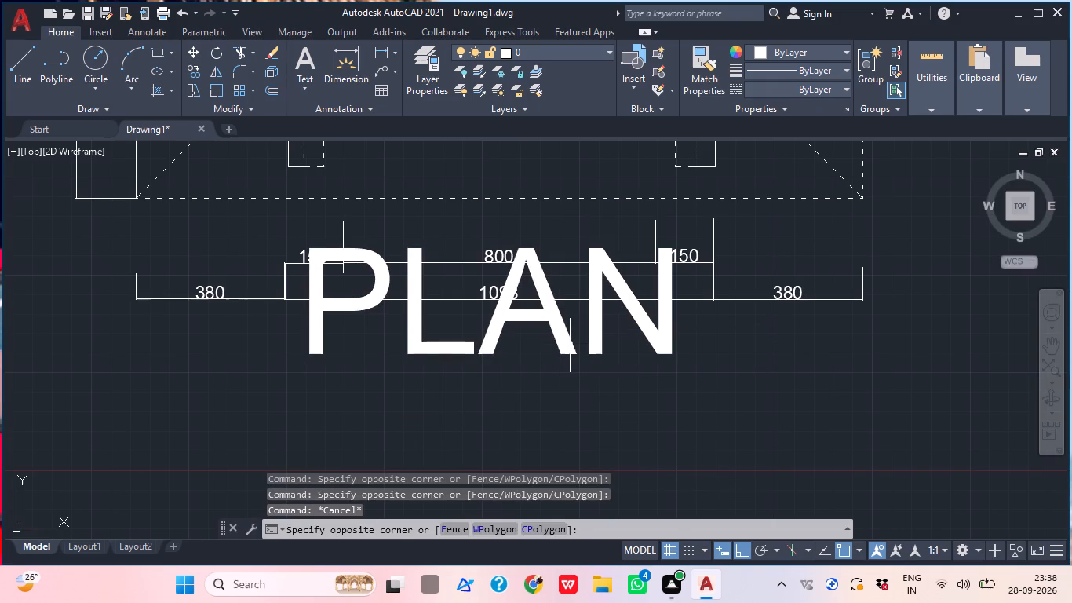
pyautogui.click(396, 319)
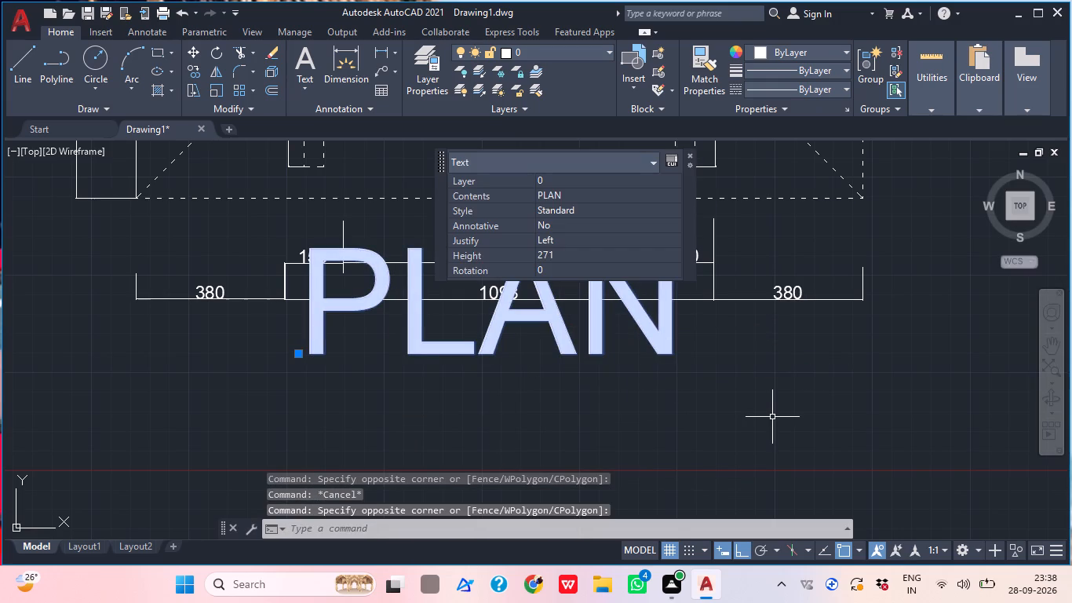
pyautogui.write('M')
pyautogui.press('space')
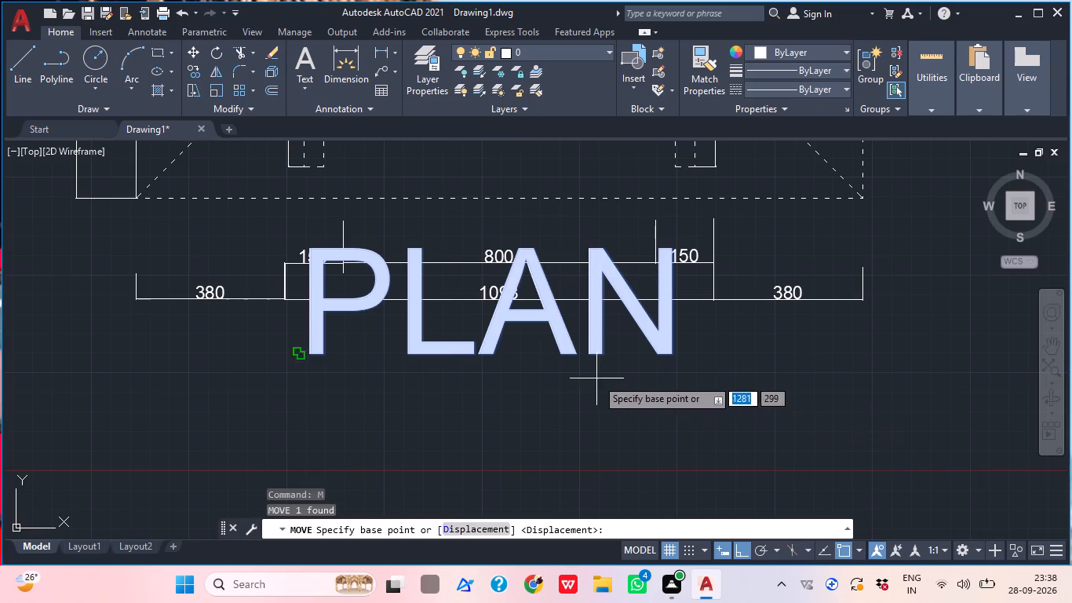
pyautogui.click(560, 345)
pyautogui.scroll(-2, 578, 332)
pyautogui.click(563, 378)
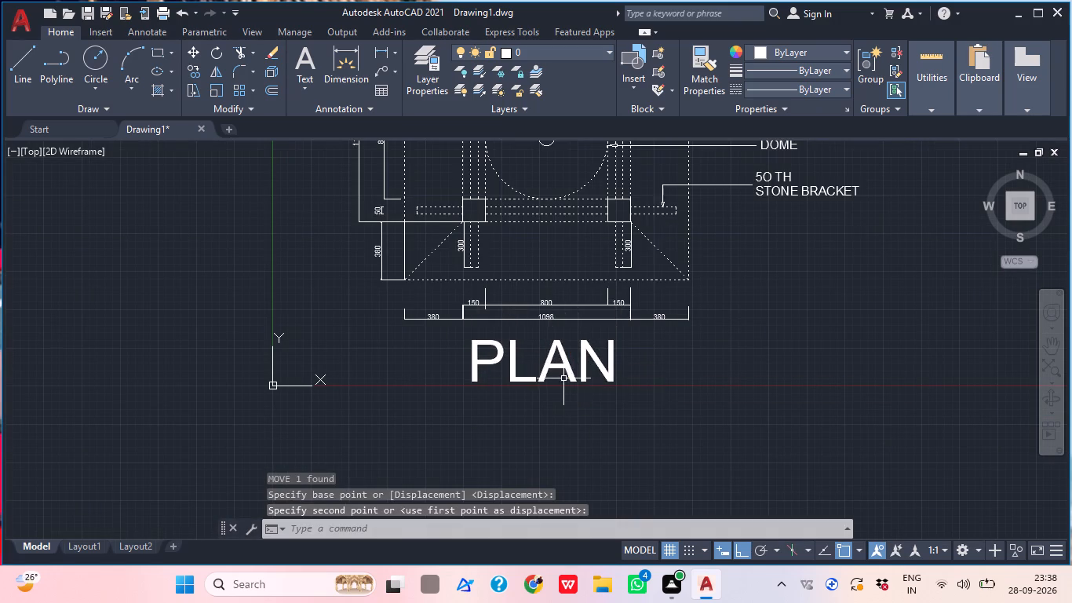
pyautogui.scroll(-2, 588, 373)
pyautogui.scroll(1, 590, 373)
pyautogui.press('Escape')
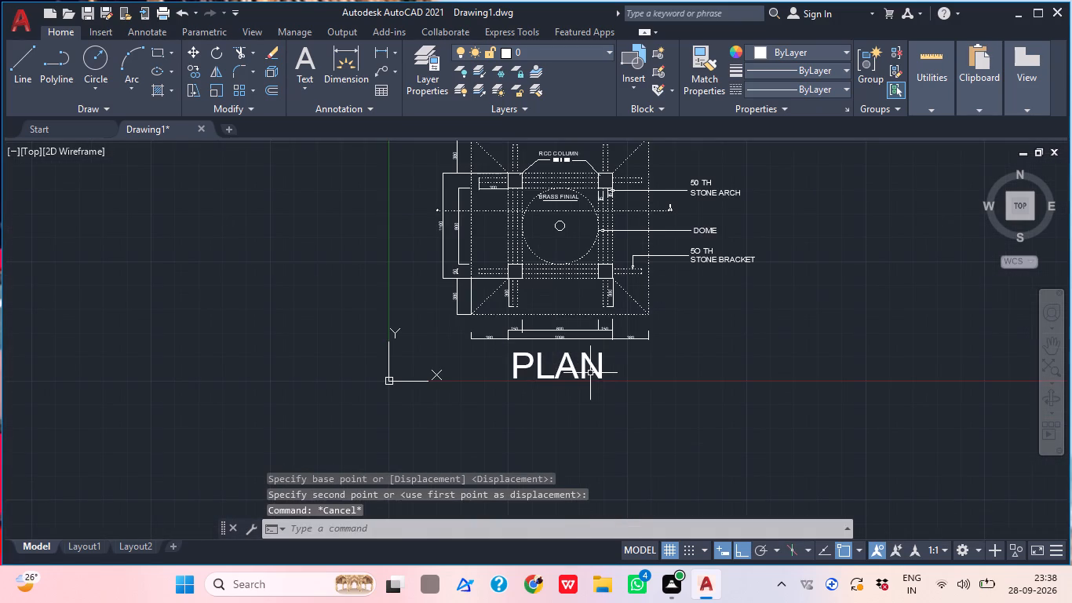
# Scale the PLAN text down freehand to roughly a third of its size, centred beneath the plan.
pyautogui.click(590, 373)
pyautogui.click(549, 367)
pyautogui.press('s')
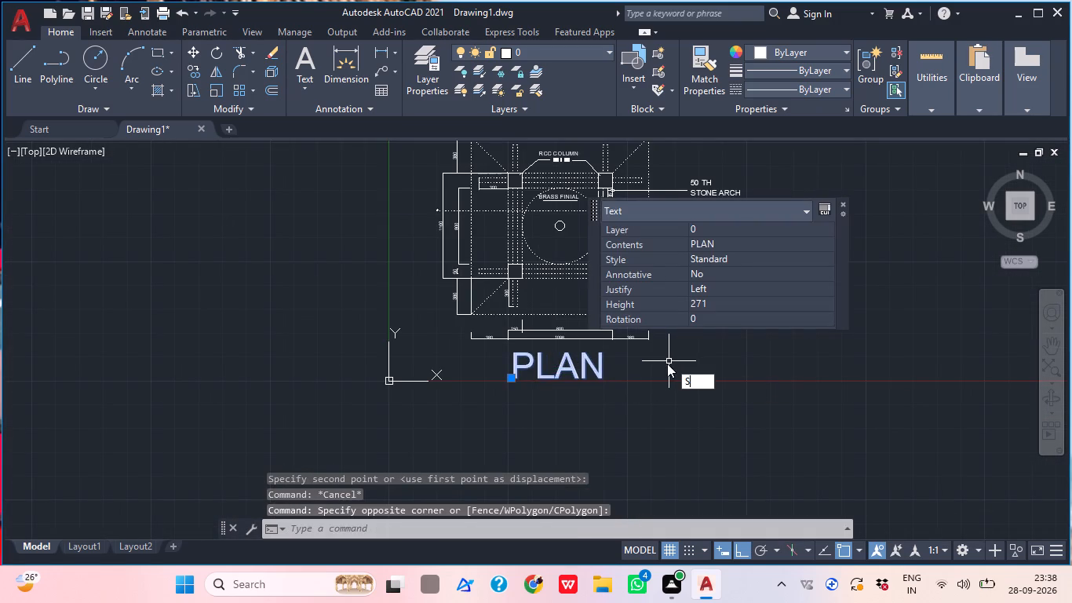
pyautogui.write('C')
pyautogui.press('space')
pyautogui.scroll(2, 540, 349)
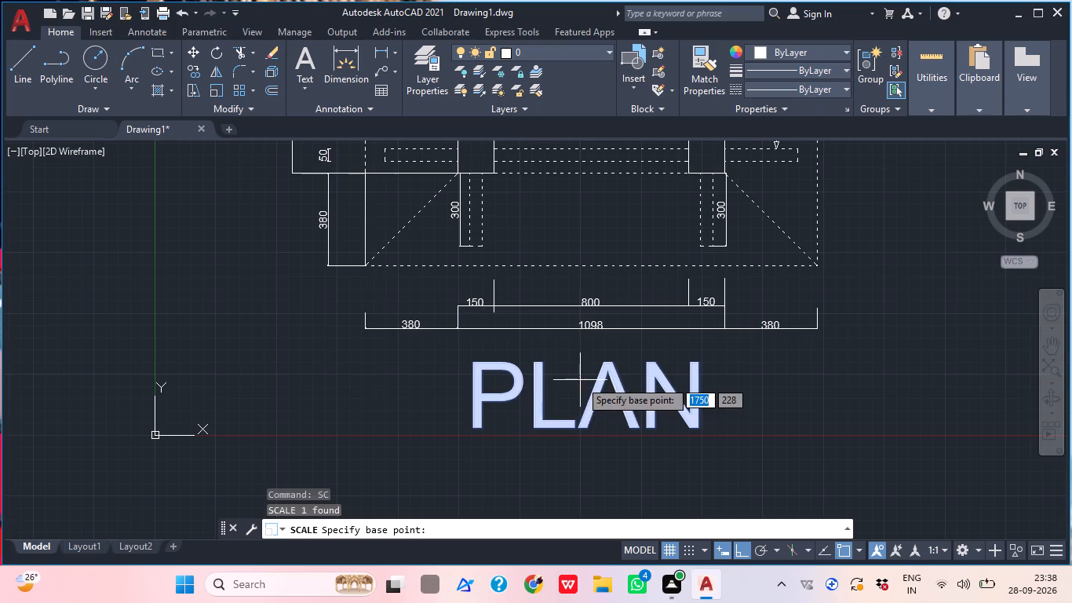
pyautogui.click(580, 380)
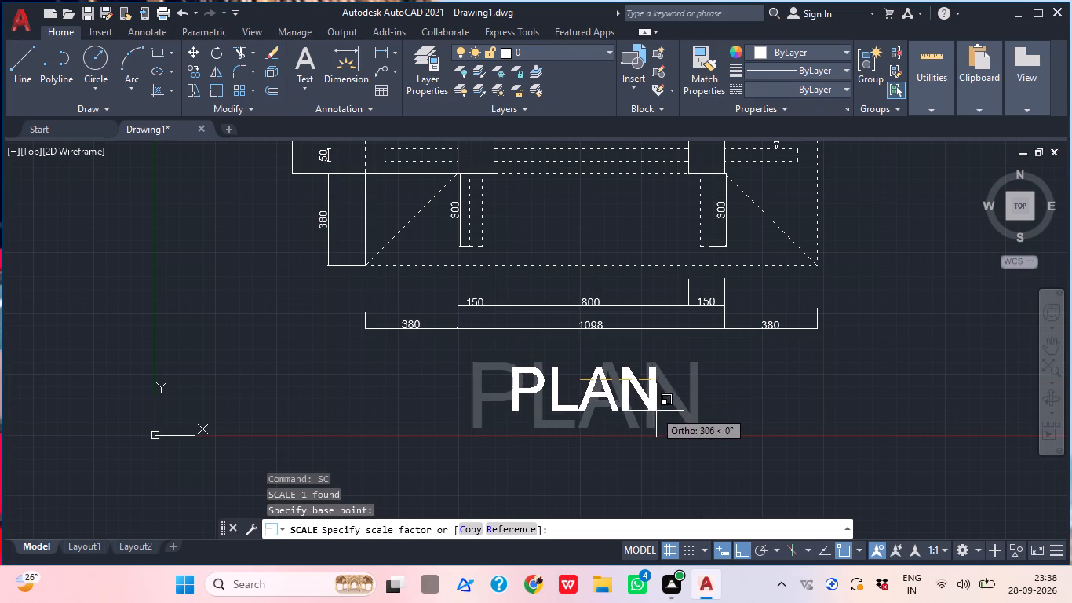
pyautogui.click(622, 408)
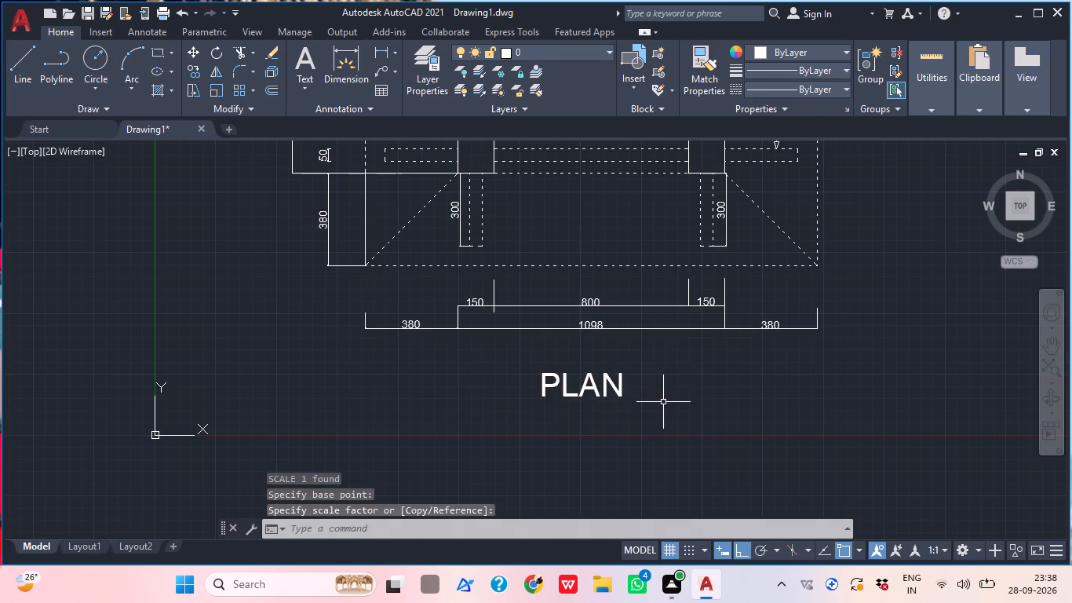
# Shorten the lower extension line of the plan's lower-left vertical 380 dimension, stretching its end away from the dashed outline's corner.
pyautogui.moveTo(492, 399); pyautogui.dragTo(473, 396, button='middle')
pyautogui.scroll(-1, 473, 396)
pyautogui.scroll(1, 531, 383)
pyautogui.scroll(-1, 531, 383)
pyautogui.moveTo(578, 393); pyautogui.dragTo(407, 416, button='middle')
pyautogui.scroll(-1, 415, 407)
pyautogui.moveTo(480, 411); pyautogui.dragTo(411, 418, button='middle')
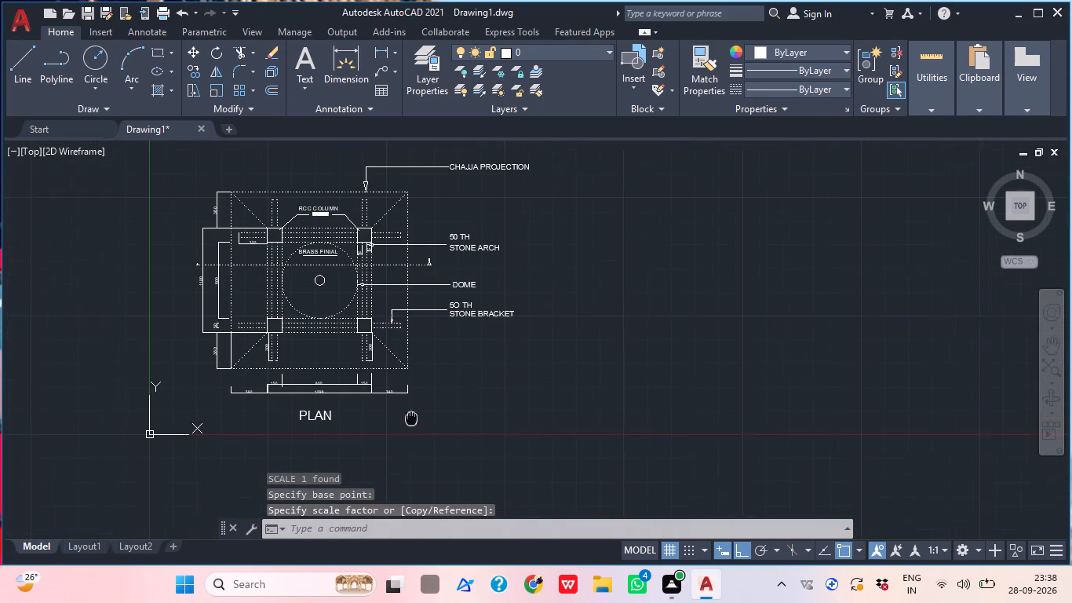
pyautogui.moveTo(411, 418); pyautogui.dragTo(404, 421, button='middle')
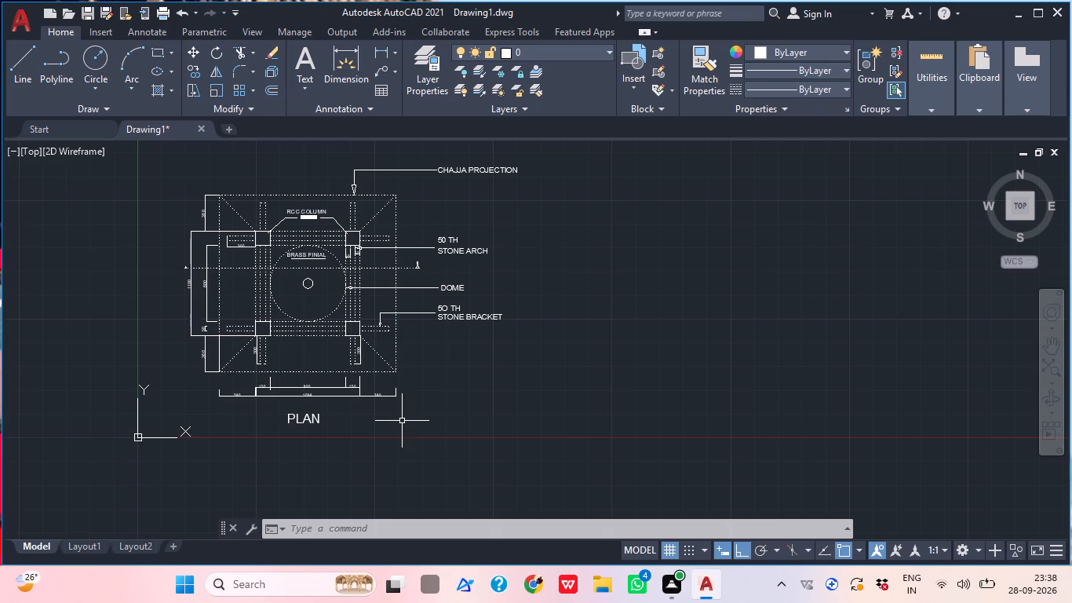
pyautogui.scroll(3, 193, 349)
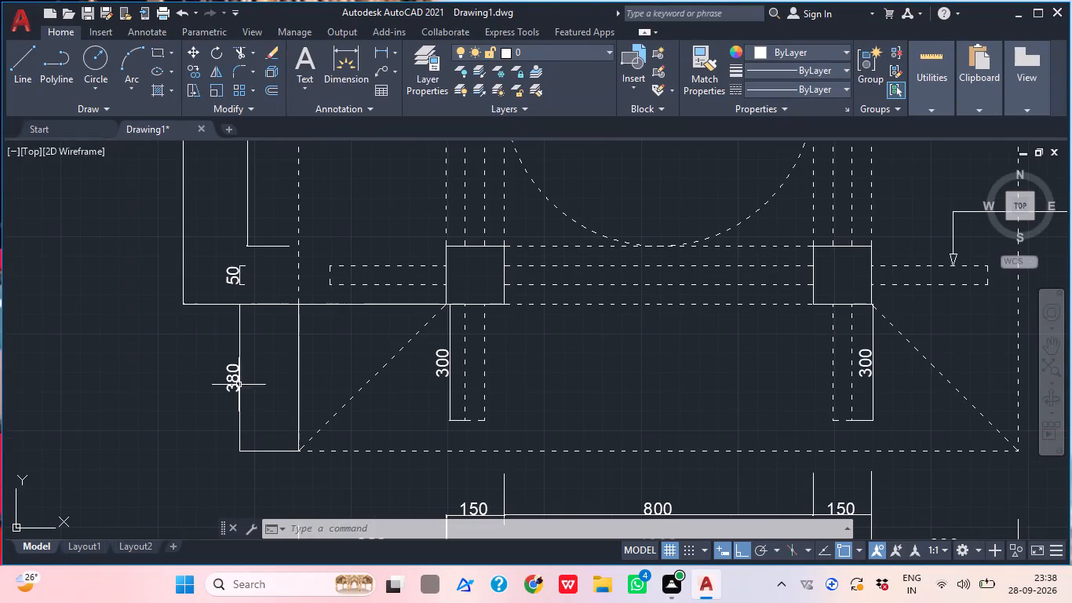
pyautogui.click(268, 452)
pyautogui.scroll(2, 303, 449)
pyautogui.click(290, 460)
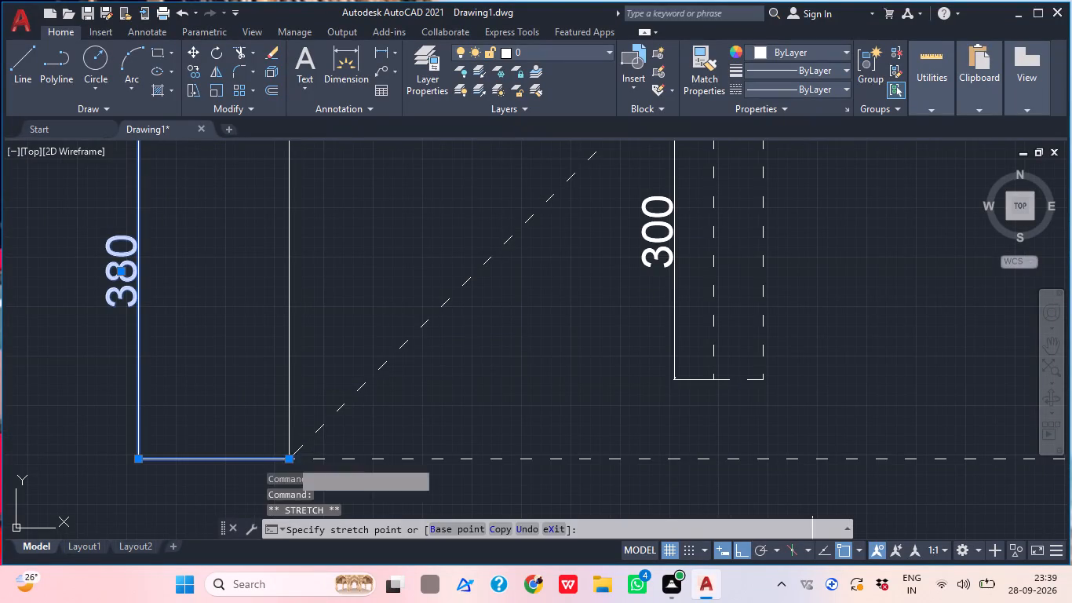
pyautogui.click(196, 461)
# Shorten the upper extension line of the lower-left vertical 380 dimension, stretching its end away from the dashed outline.
pyautogui.scroll(-2, 206, 459)
pyautogui.moveTo(206, 415); pyautogui.dragTo(203, 474, button='middle')
pyautogui.scroll(3, 224, 388)
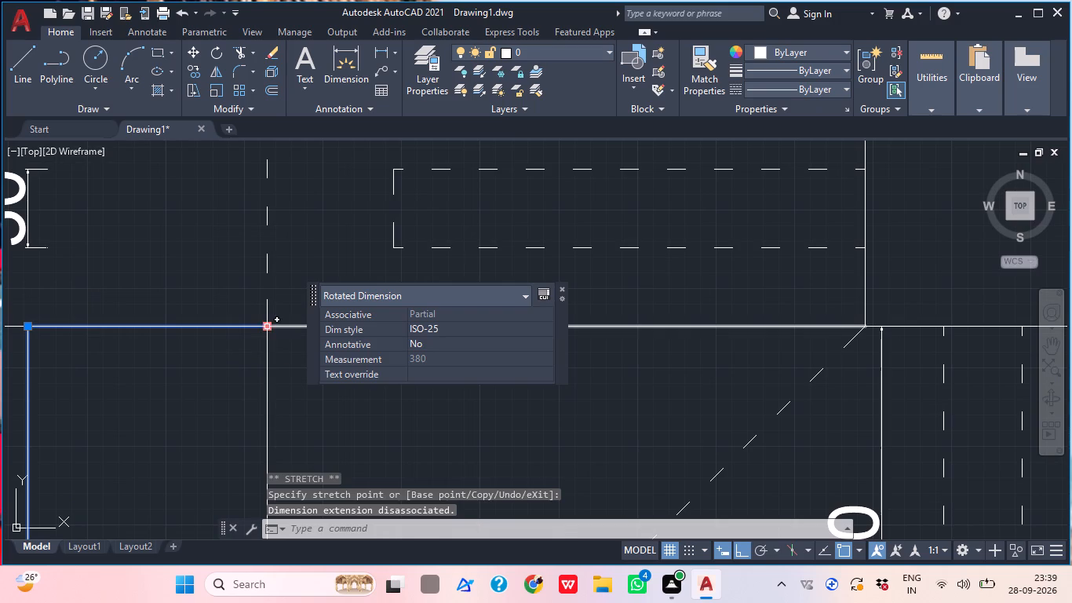
pyautogui.click(271, 326)
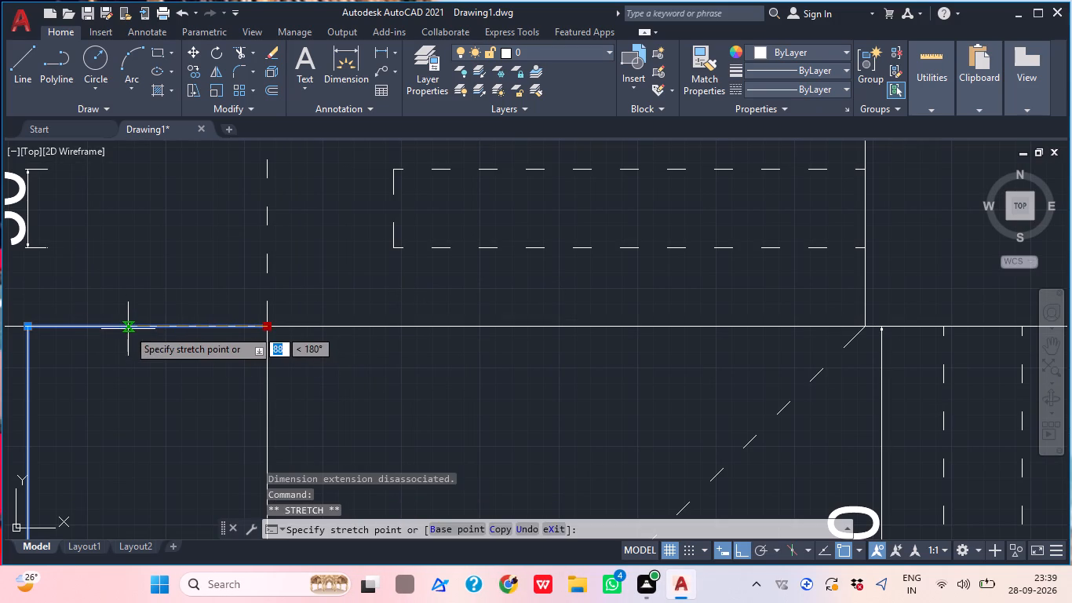
pyautogui.click(128, 329)
pyautogui.scroll(1, 128, 329)
pyautogui.scroll(-4, 128, 330)
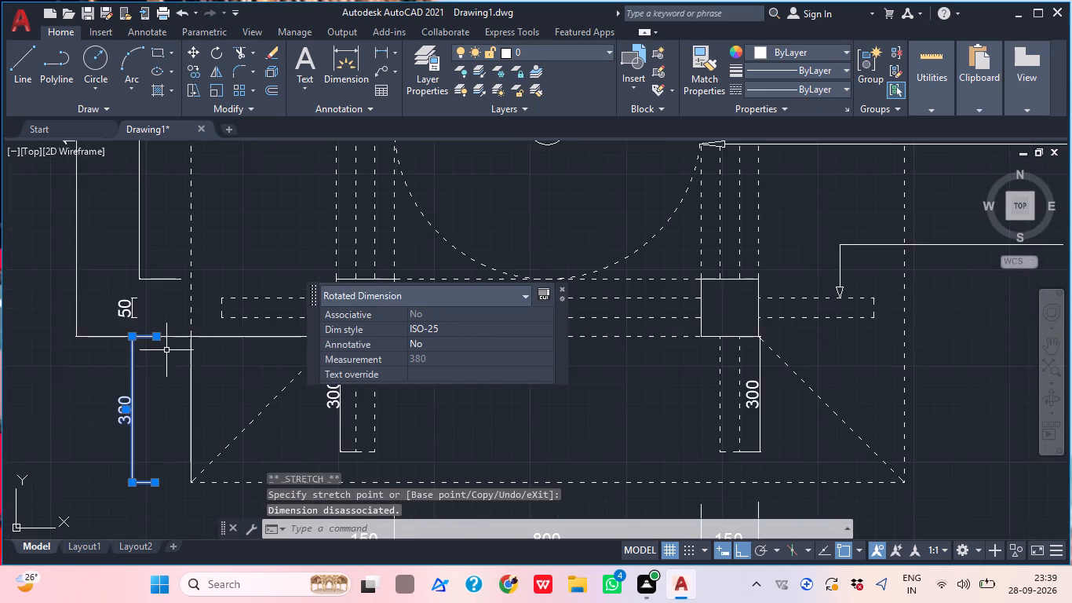
pyautogui.moveTo(166, 350); pyautogui.dragTo(136, 411, button='middle')
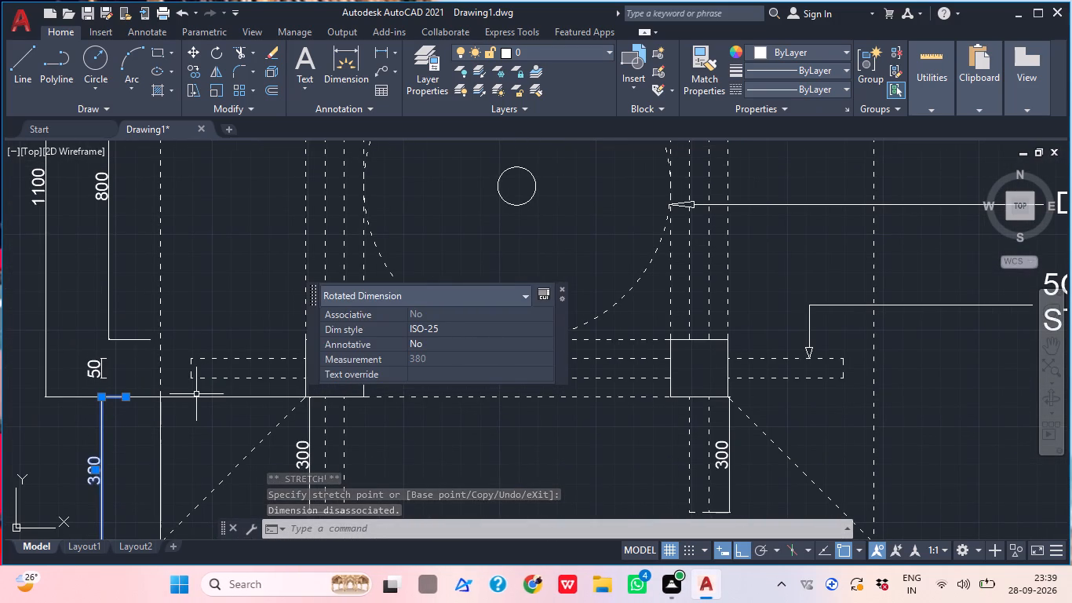
pyautogui.press('Escape')
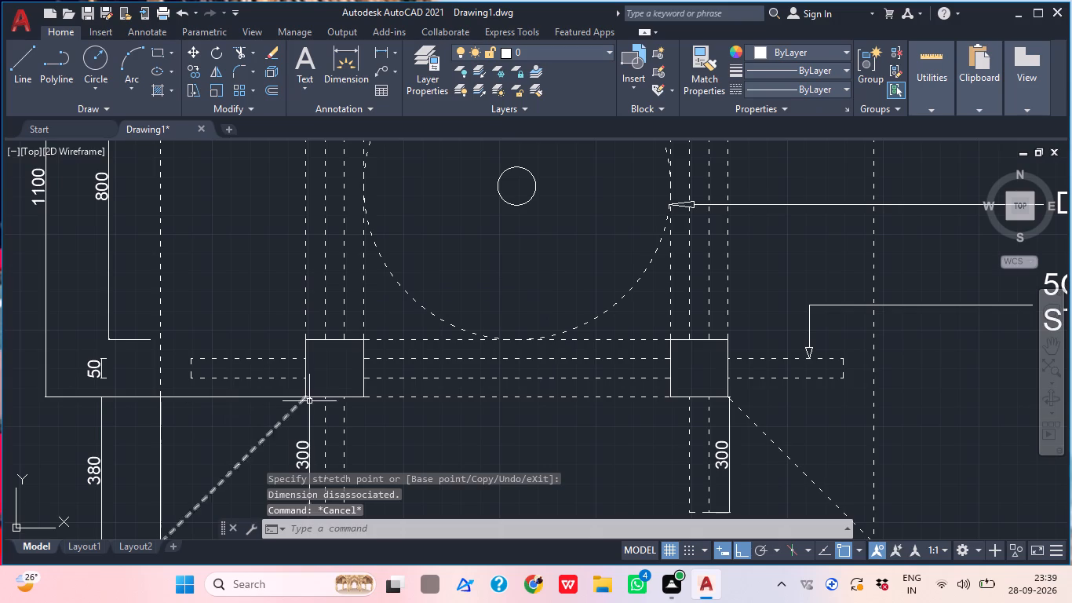
# Delete the solid horizontal line running from the dashed outline to the lower-left column's bottom corner.
pyautogui.click(231, 398)
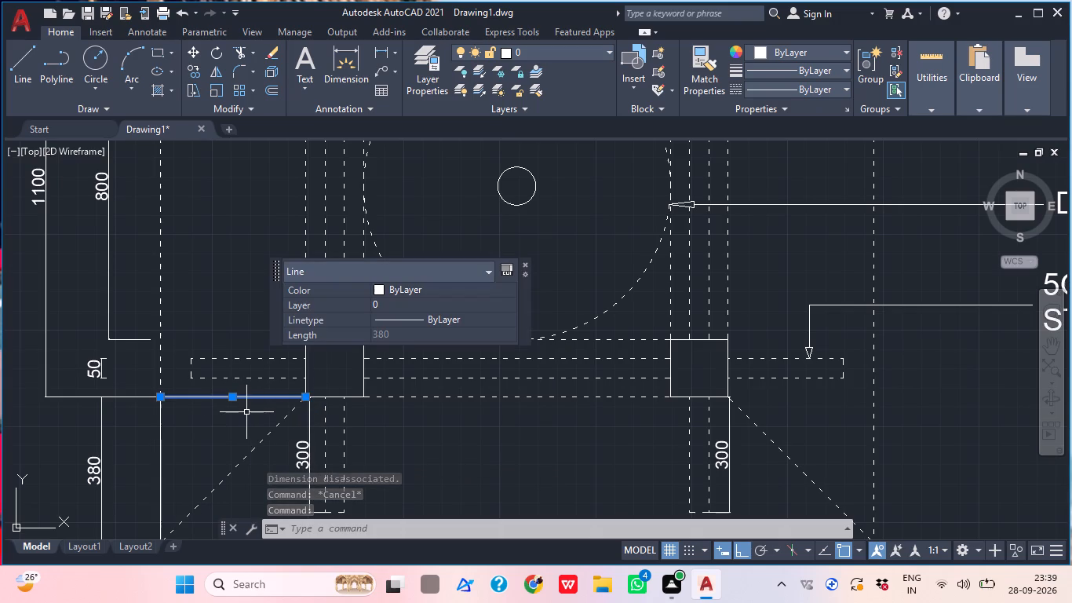
pyautogui.press('Delete')
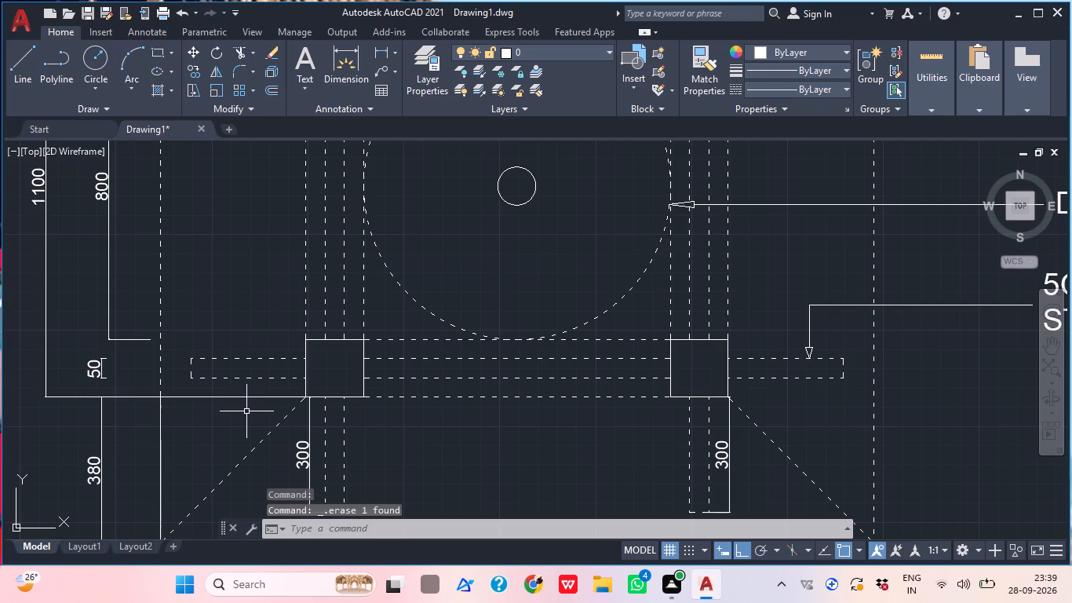
# Trim away the solid horizontal line between the dashed outline's left edge and the lower-left column's bottom corner.
pyautogui.write('TR')
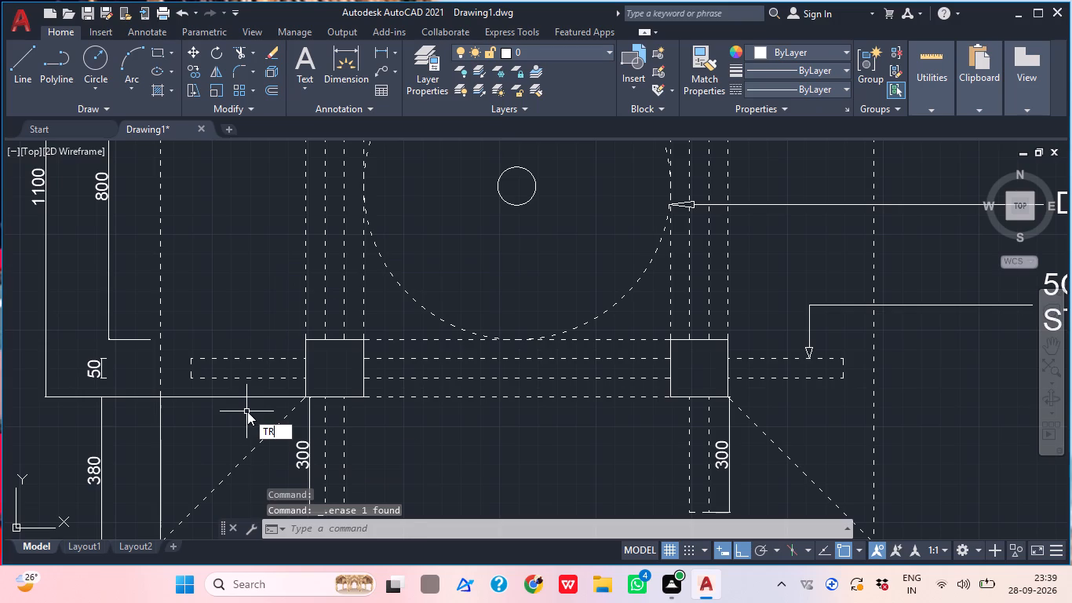
pyautogui.press('space')
pyautogui.click(248, 413)
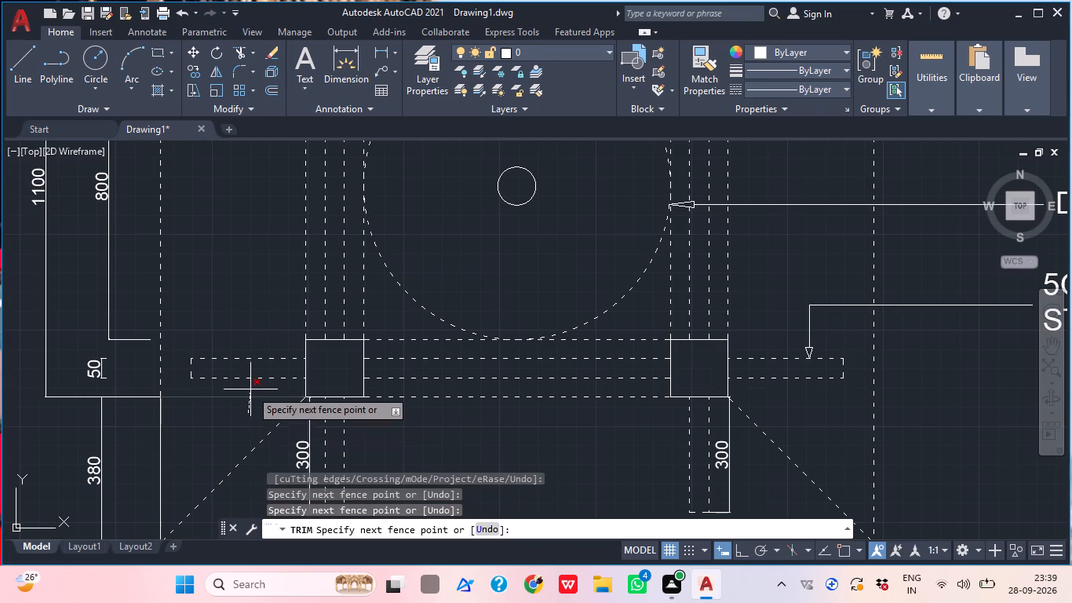
pyautogui.click(246, 396)
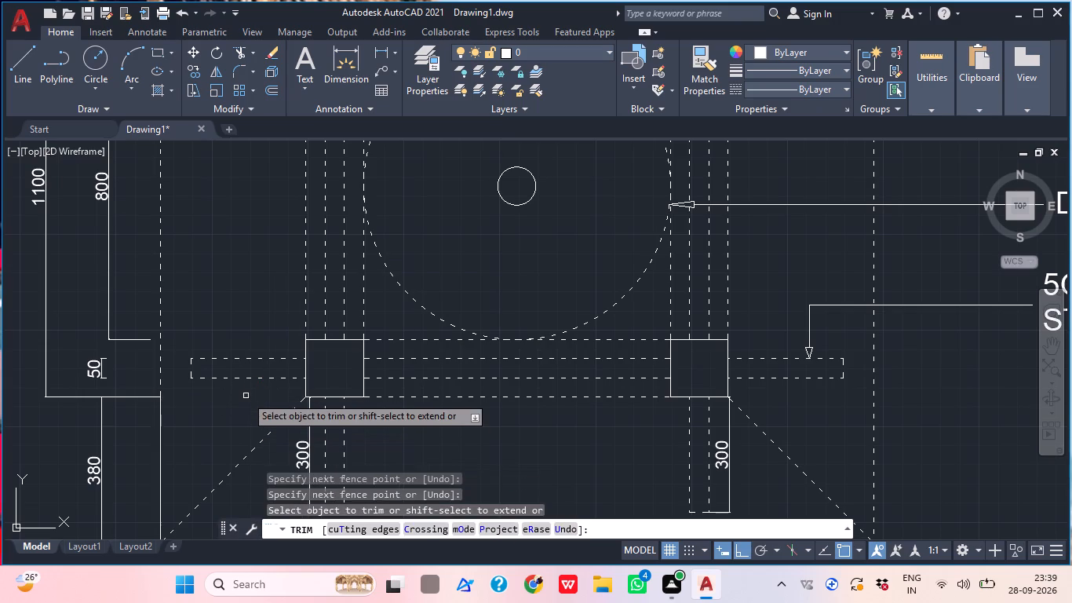
pyautogui.scroll(-3, 246, 397)
pyautogui.moveTo(252, 403); pyautogui.dragTo(229, 426, button='middle')
pyautogui.scroll(1, 214, 423)
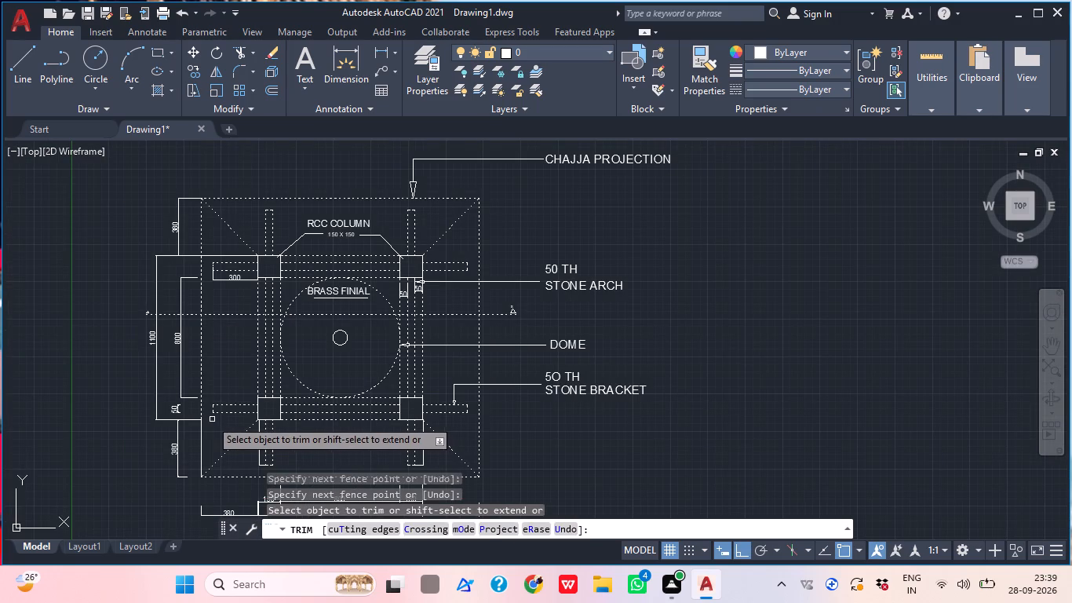
pyautogui.press('Escape')
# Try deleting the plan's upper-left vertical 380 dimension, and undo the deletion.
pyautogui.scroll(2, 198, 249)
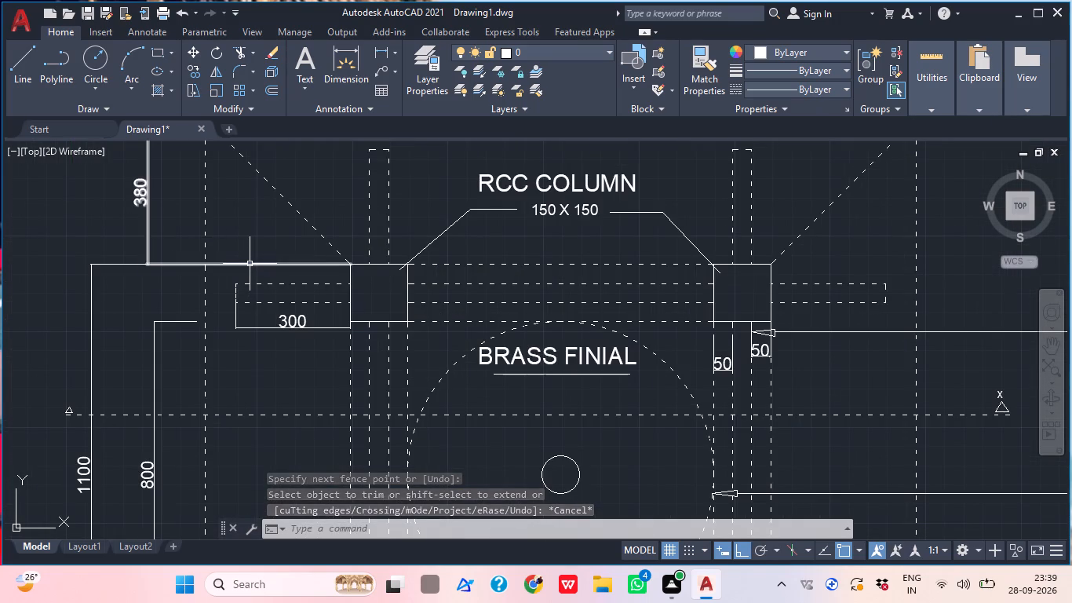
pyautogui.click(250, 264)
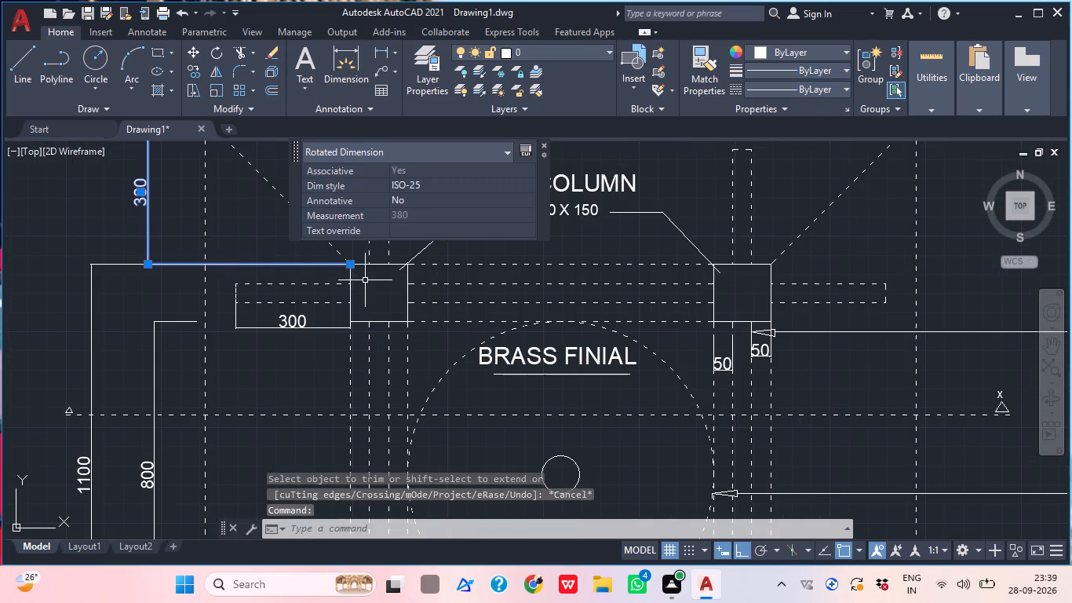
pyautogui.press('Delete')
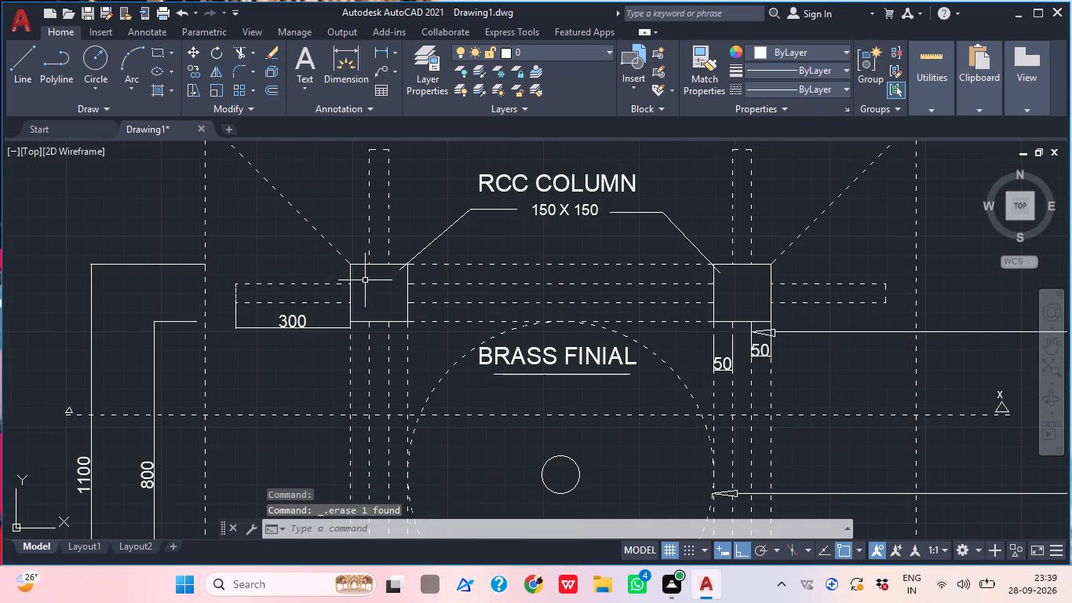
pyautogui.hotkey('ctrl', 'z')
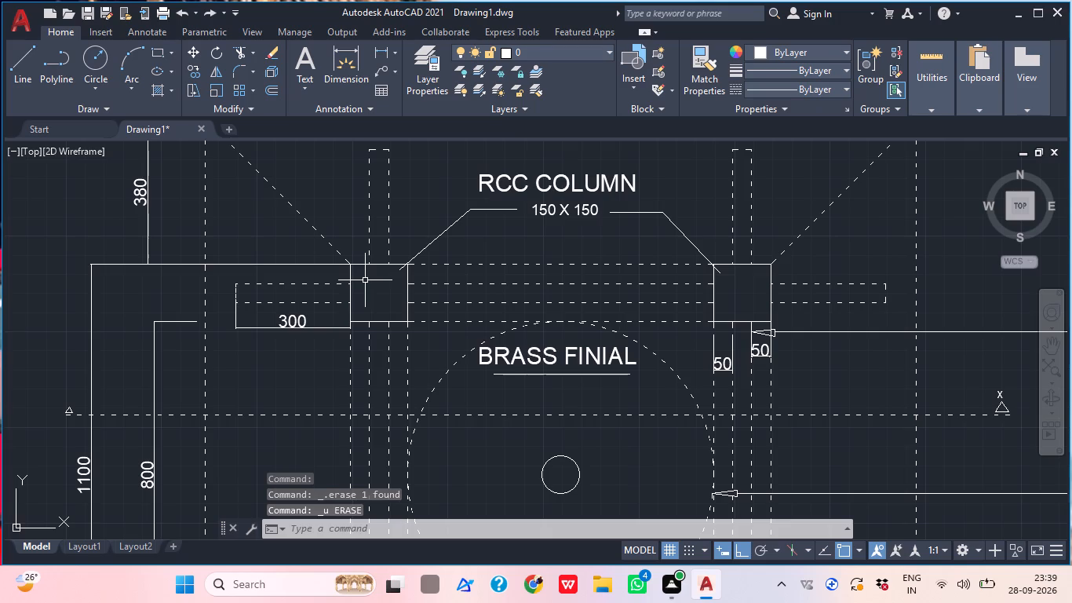
# Shorten the lower extension line of the upper-left vertical 380 dimension, stretching its end from the column corner to outside the dashed outline.
pyautogui.click(259, 263)
pyautogui.scroll(1, 277, 268)
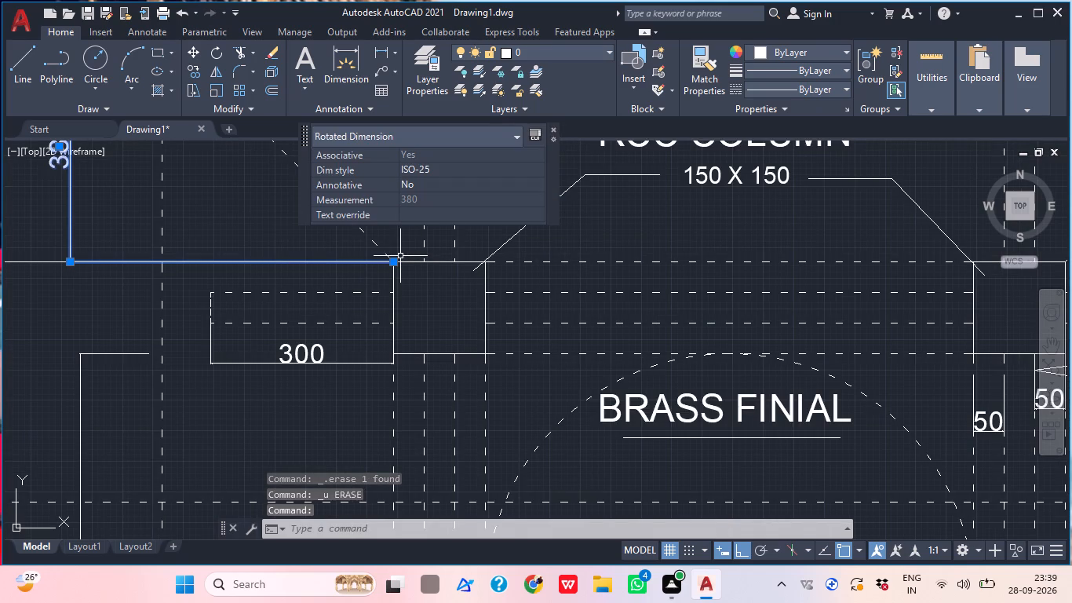
pyautogui.click(390, 262)
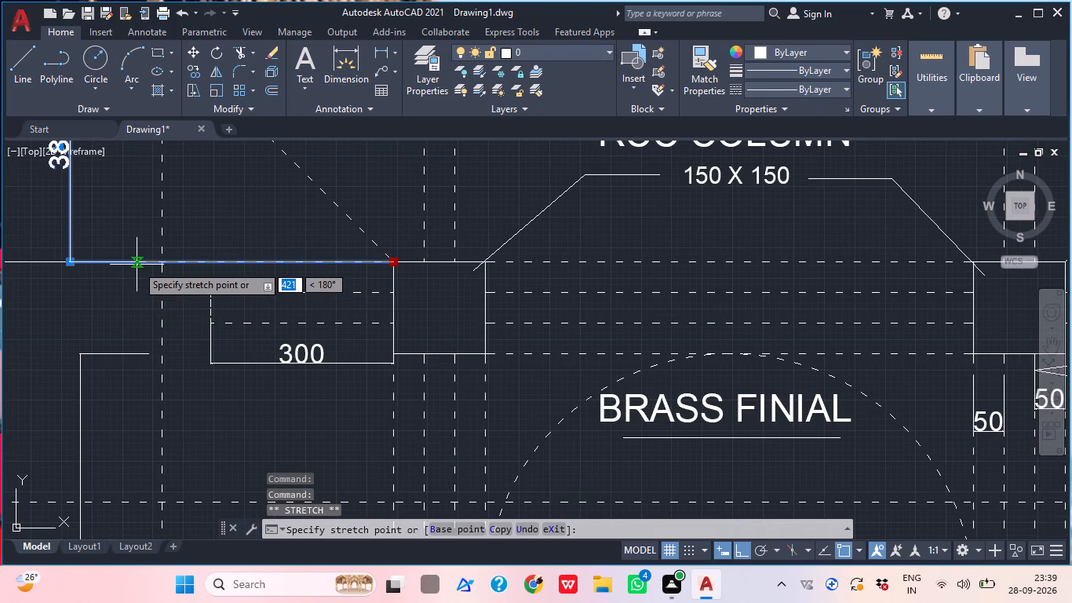
pyautogui.click(128, 262)
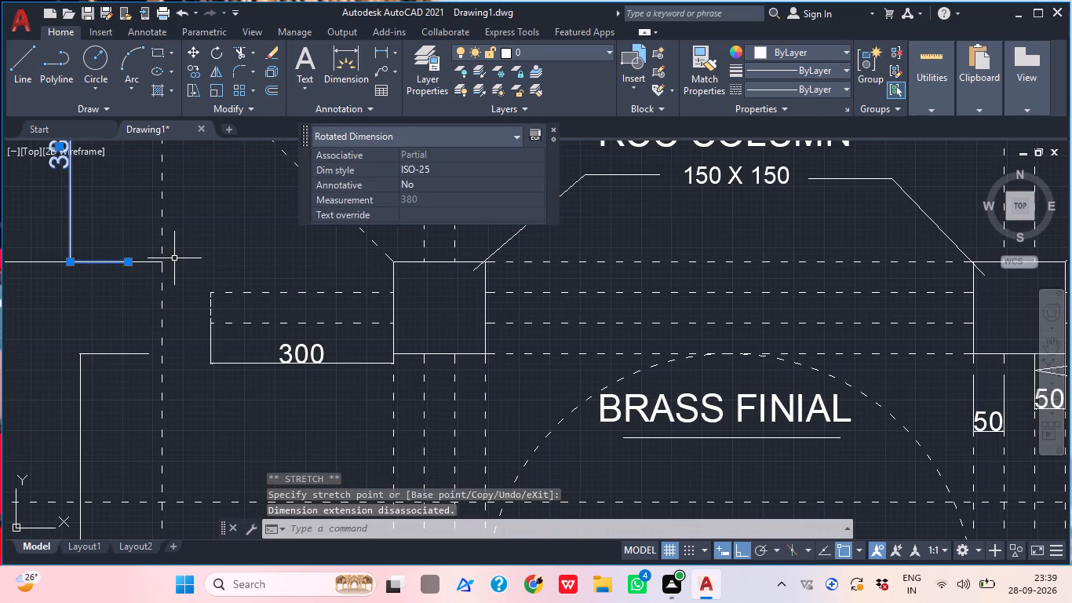
pyautogui.press('Escape')
# Shorten the upper extension line of the vertical 1100 dimension, stretching its end away from the dashed outline.
pyautogui.scroll(-3, 174, 257)
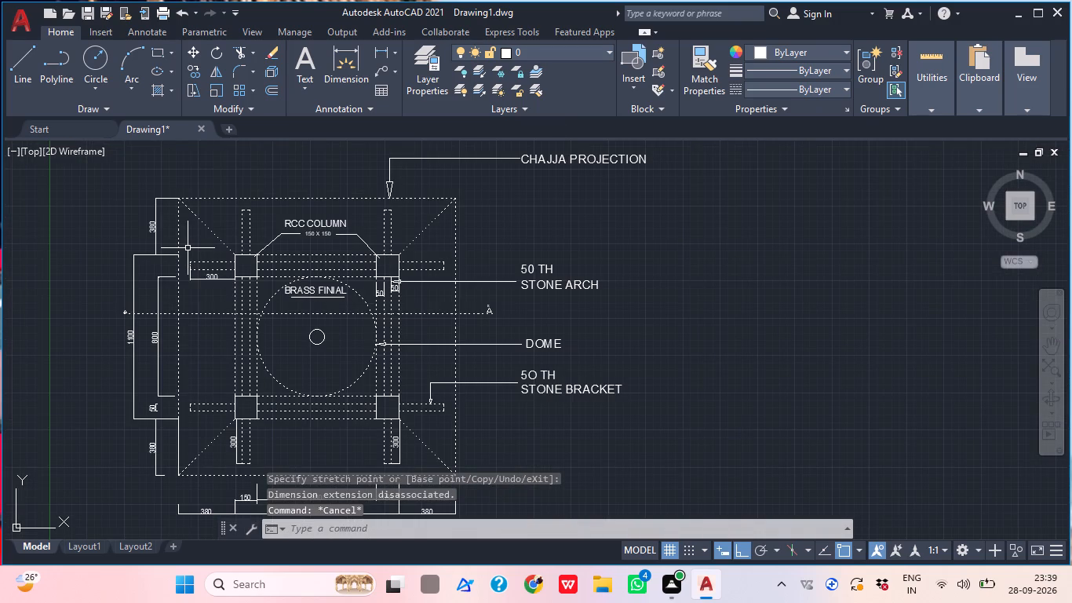
pyautogui.scroll(2, 170, 261)
pyautogui.scroll(-1, 169, 250)
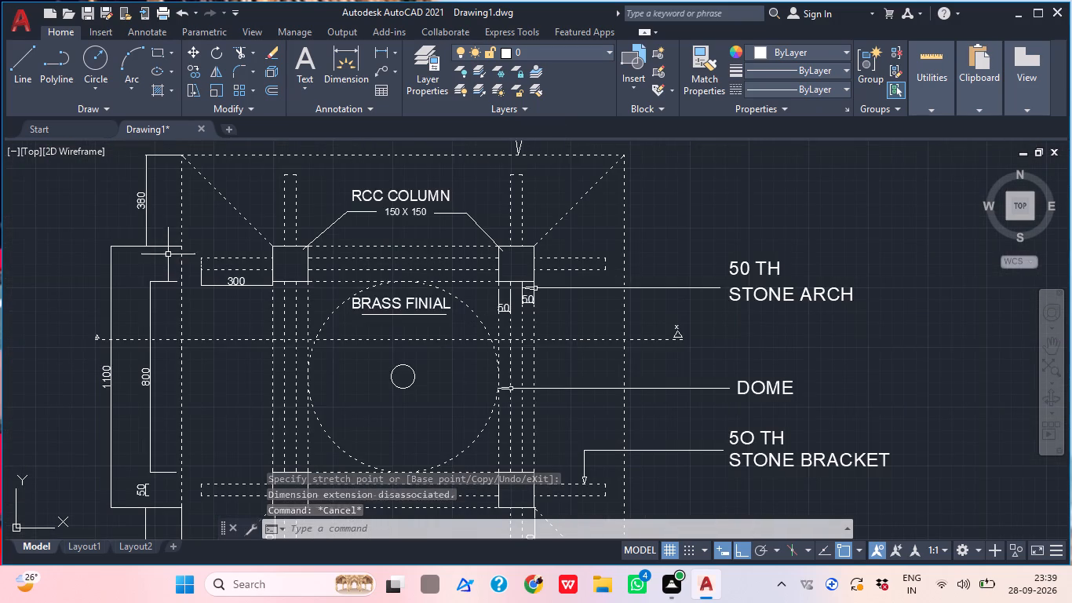
pyautogui.scroll(2, 170, 232)
pyautogui.click(155, 268)
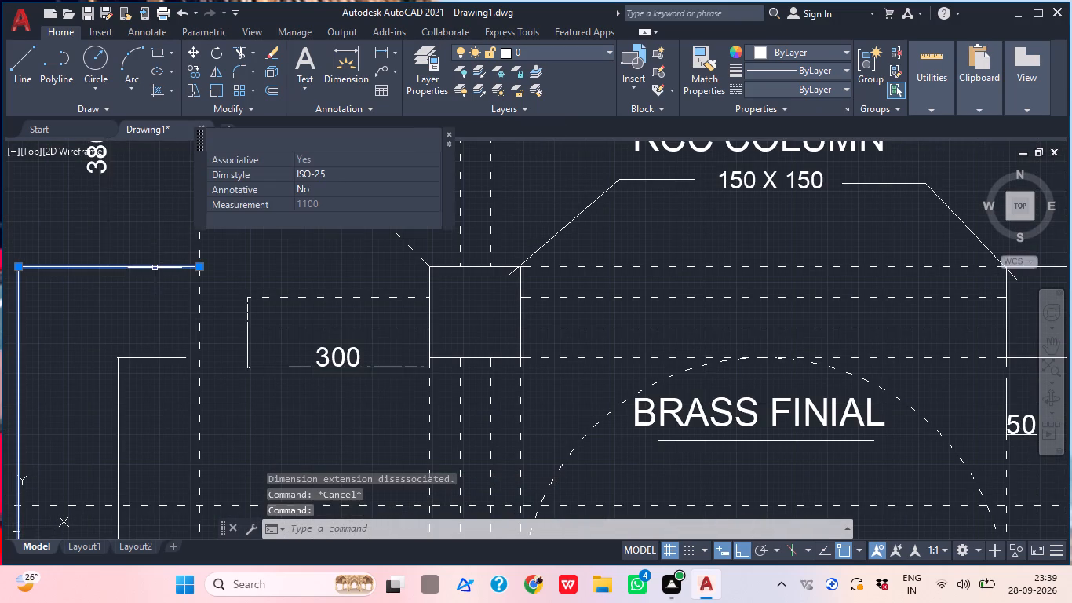
pyautogui.click(199, 264)
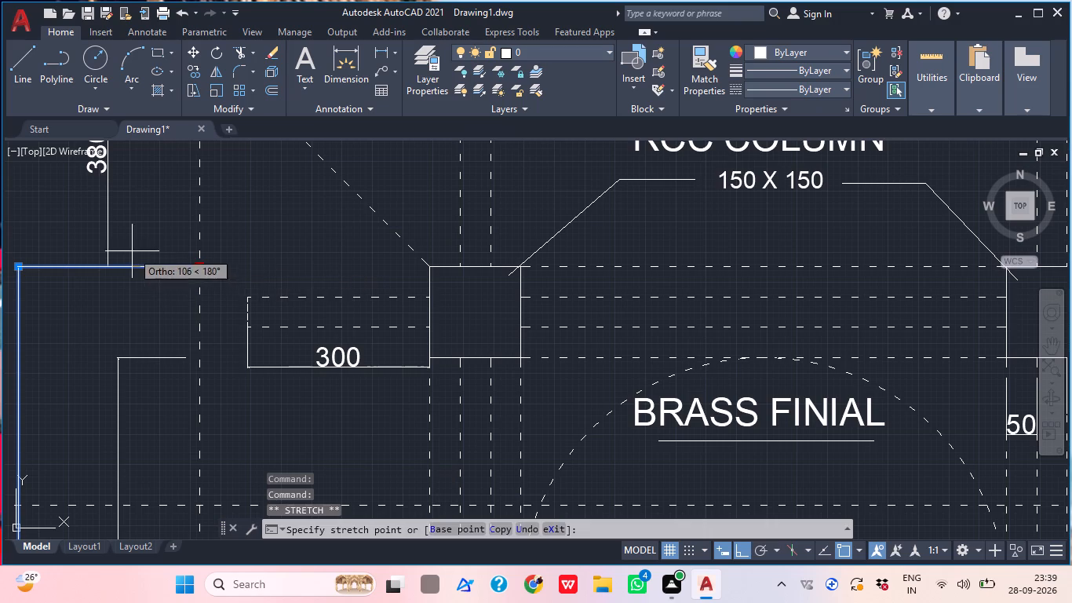
pyautogui.click(123, 267)
pyautogui.scroll(-1, 140, 261)
pyautogui.middleClick(151, 301)
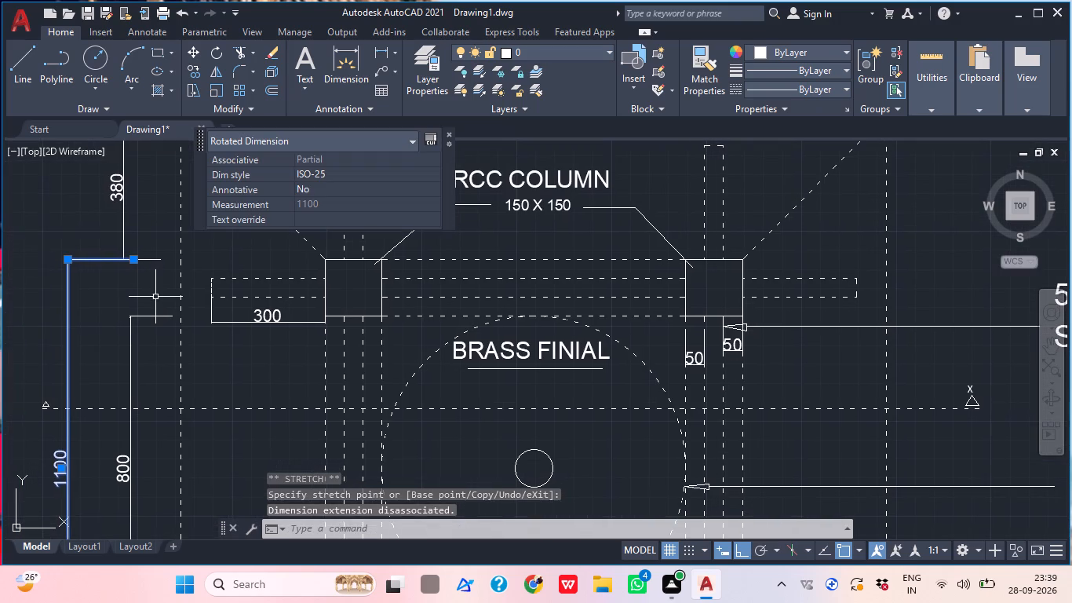
pyautogui.press('Escape')
# Shorten the upper extension line of the vertical 800 dimension, stretching its end closer to its dimension line.
pyautogui.click(148, 317)
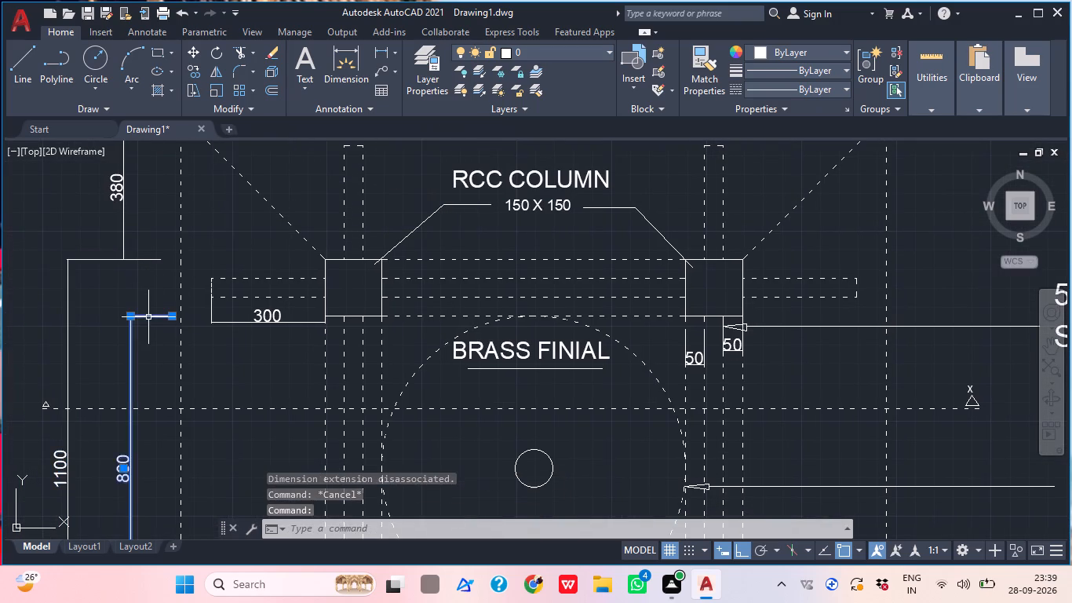
pyautogui.scroll(2, 162, 315)
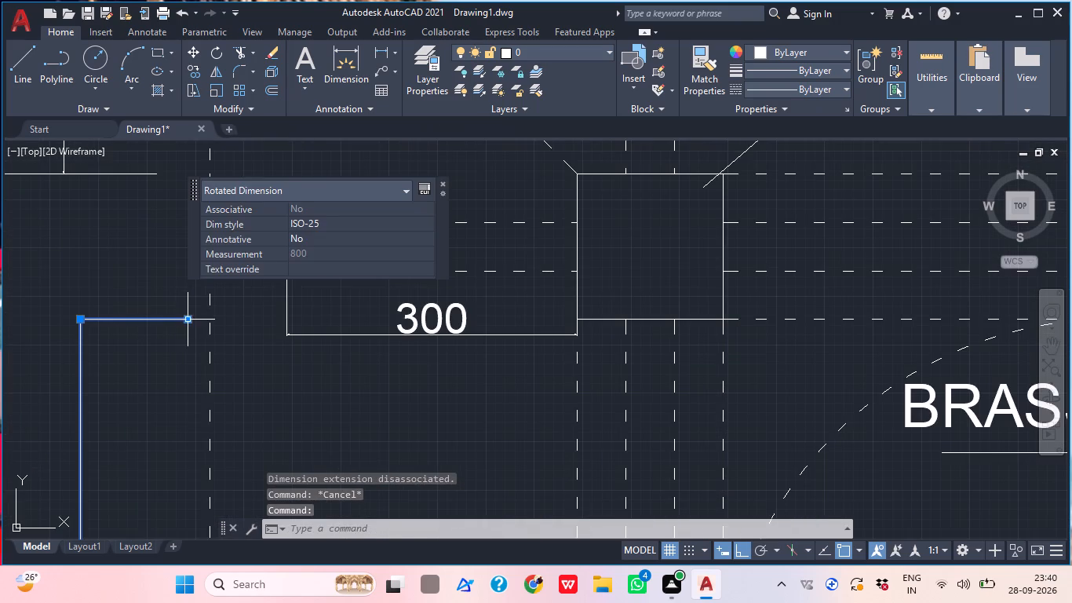
pyautogui.click(188, 321)
pyautogui.click(133, 319)
pyautogui.scroll(-3, 157, 298)
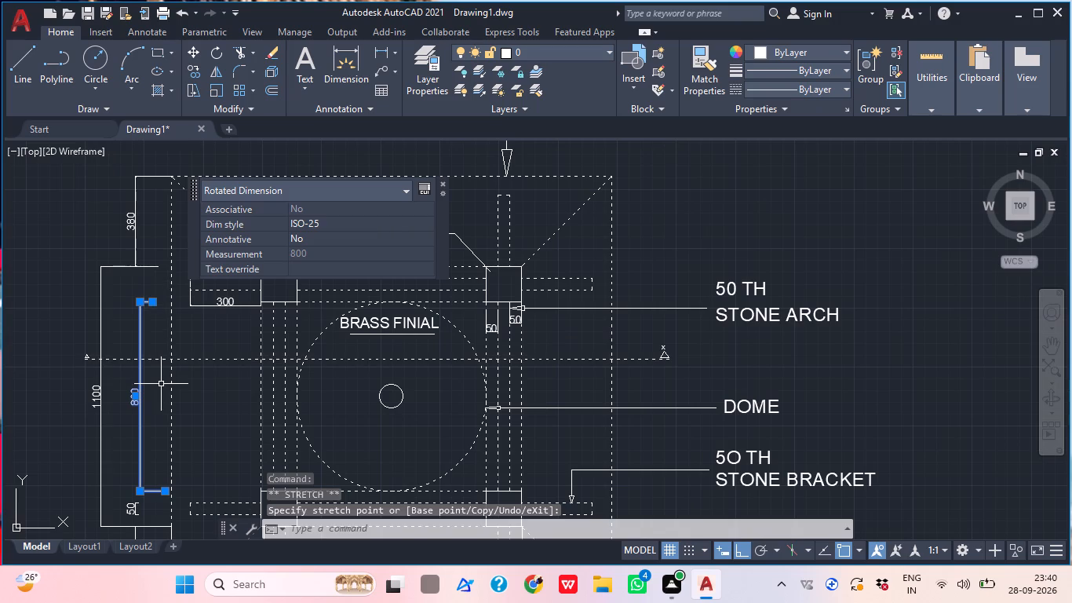
pyautogui.press('Escape')
# Shorten the lower extension line of the vertical 800 dimension, stretching its end closer to its dimension line.
pyautogui.scroll(-1, 133, 407)
pyautogui.moveTo(133, 407); pyautogui.dragTo(203, 293, button='middle')
pyautogui.scroll(2, 195, 354)
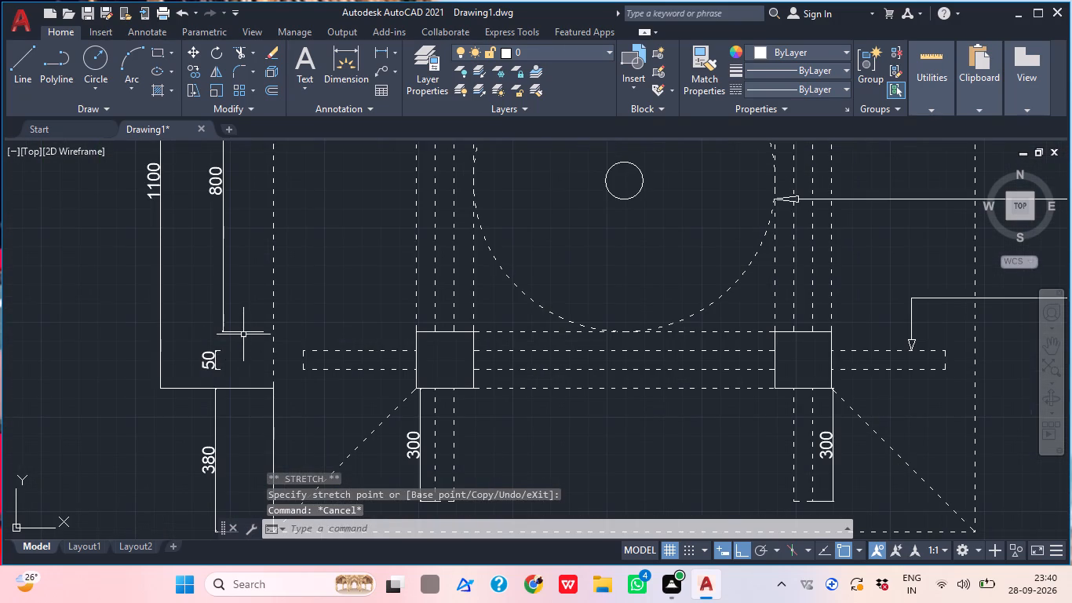
pyautogui.click(243, 333)
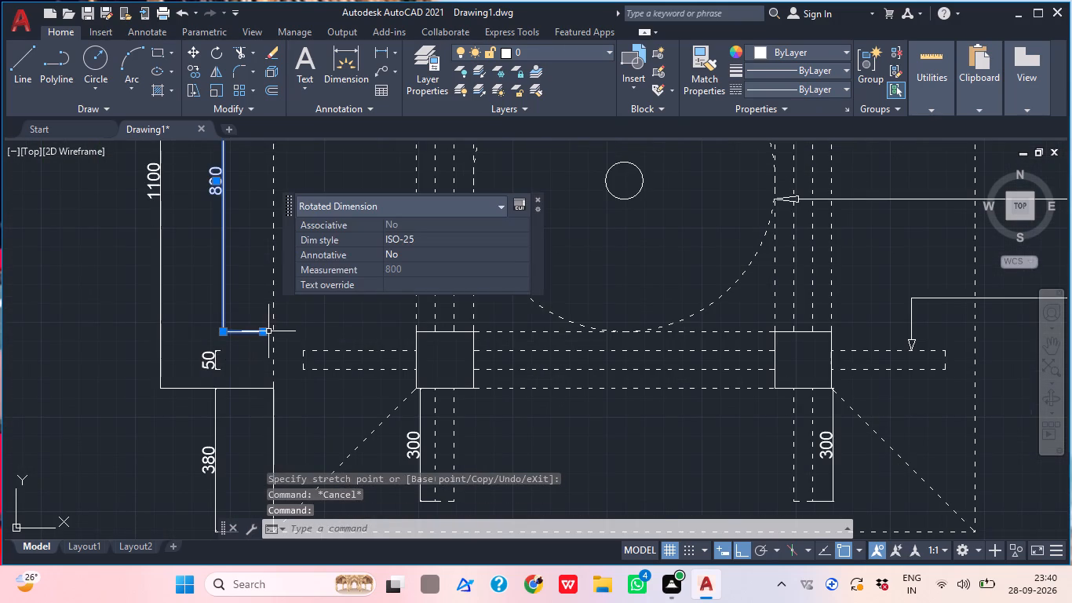
pyautogui.scroll(2, 261, 336)
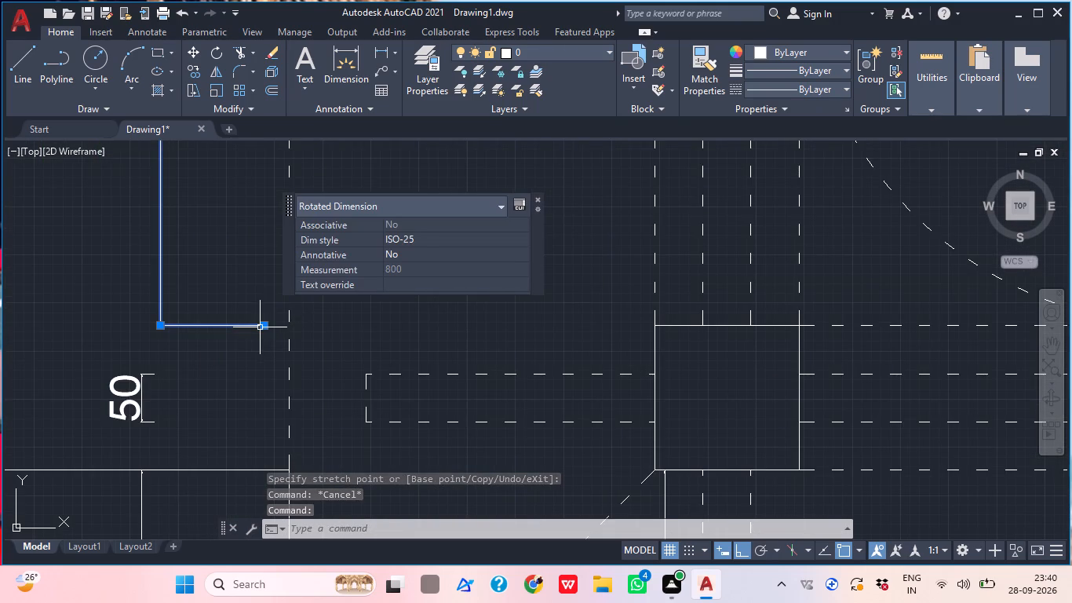
pyautogui.scroll(2, 260, 327)
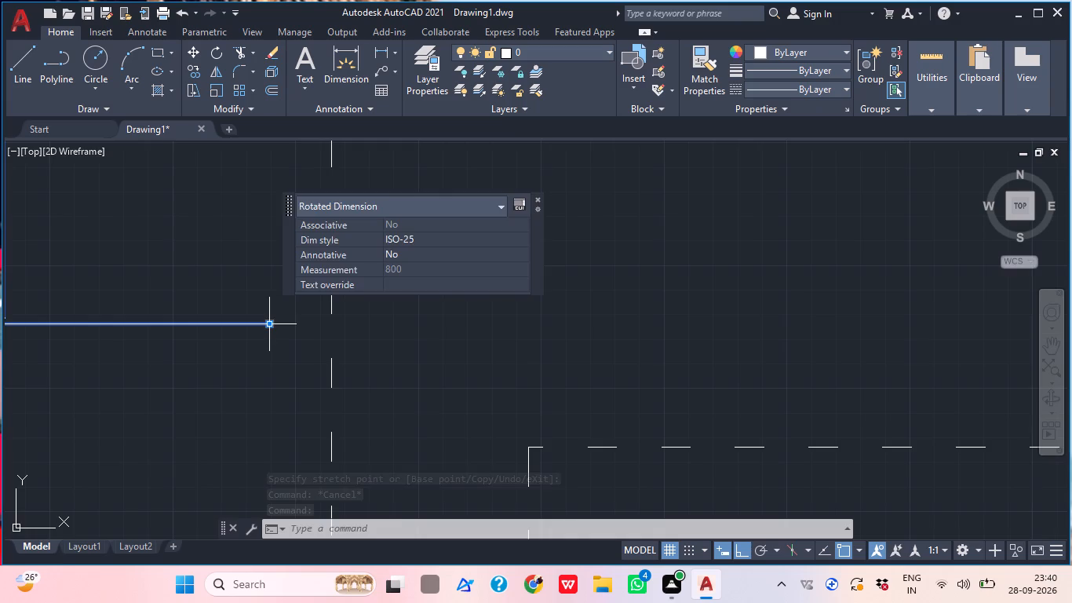
pyautogui.click(268, 323)
pyautogui.scroll(-4, 268, 323)
pyautogui.click(239, 320)
pyautogui.scroll(-2, 243, 306)
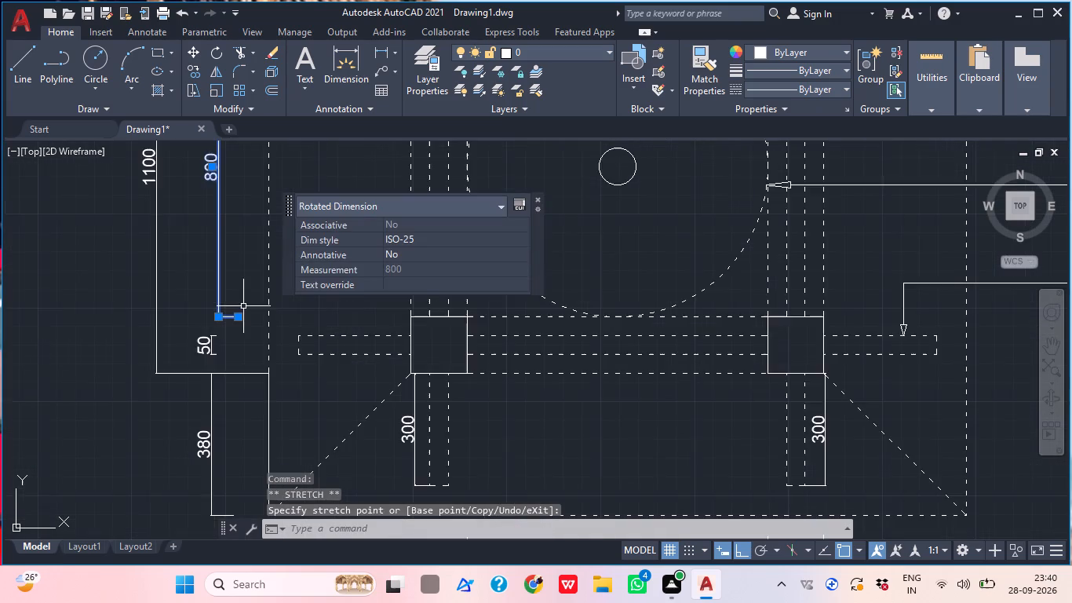
pyautogui.press('Escape')
# Shorten the lower extension line of the vertical 1100 dimension, stretching its end away from the dashed outline.
pyautogui.scroll(1, 250, 349)
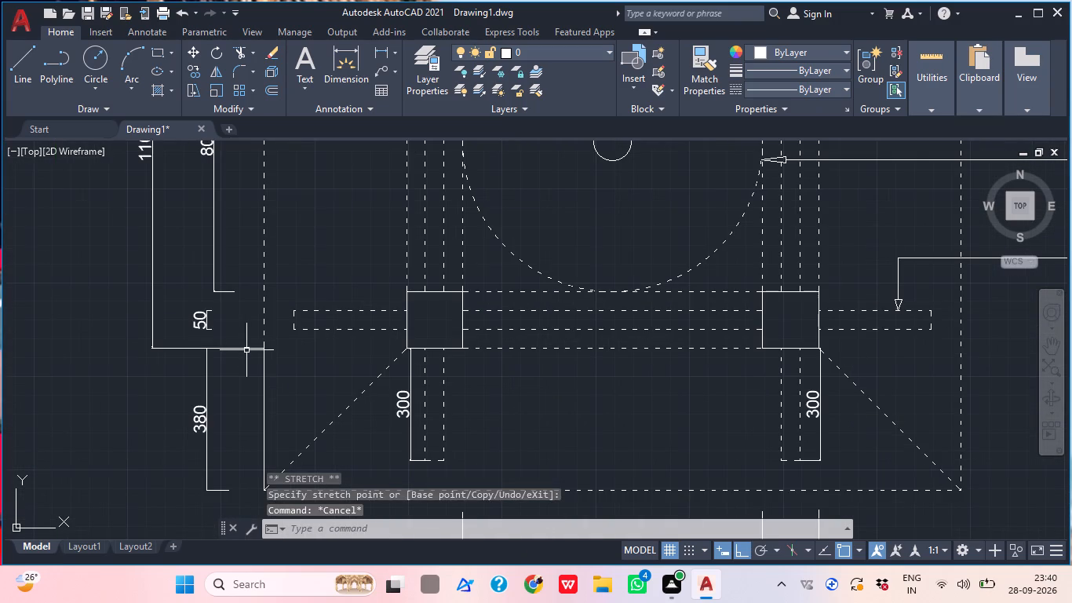
pyautogui.click(236, 345)
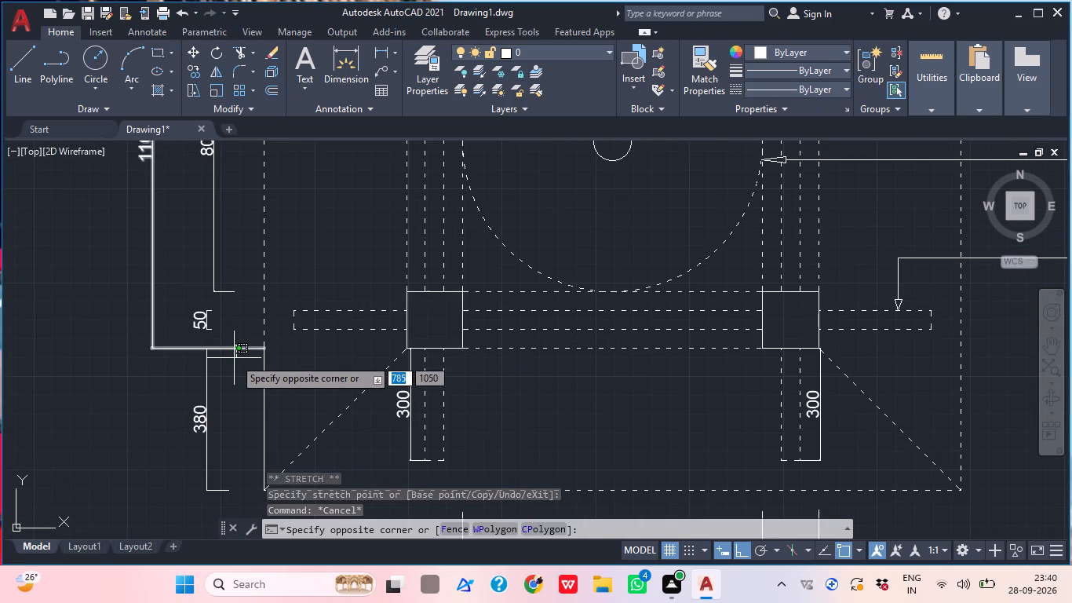
pyautogui.click(234, 358)
pyautogui.scroll(2, 243, 349)
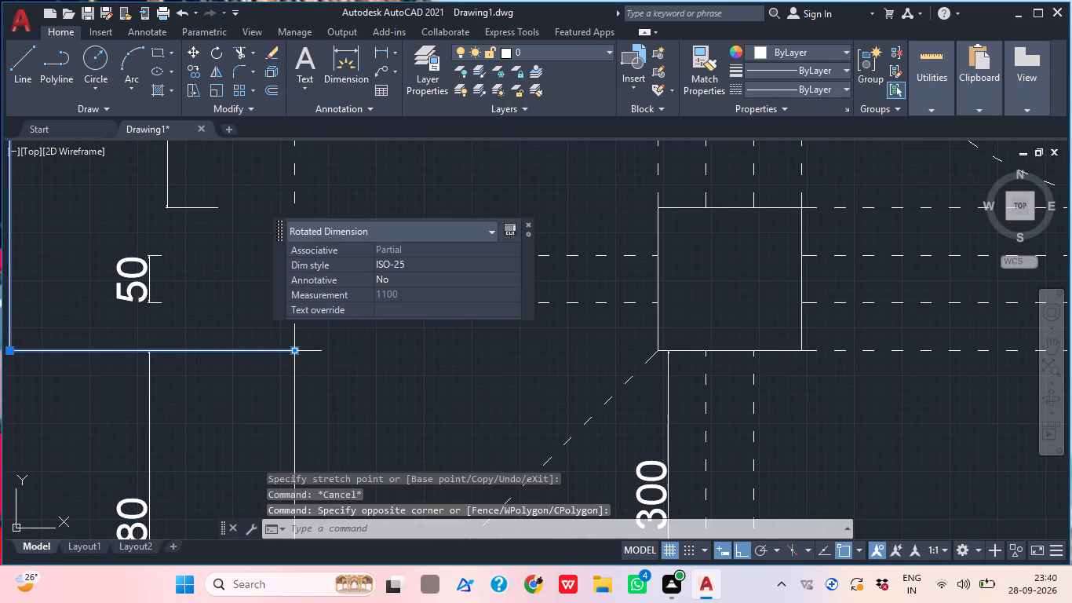
pyautogui.click(297, 349)
pyautogui.click(210, 352)
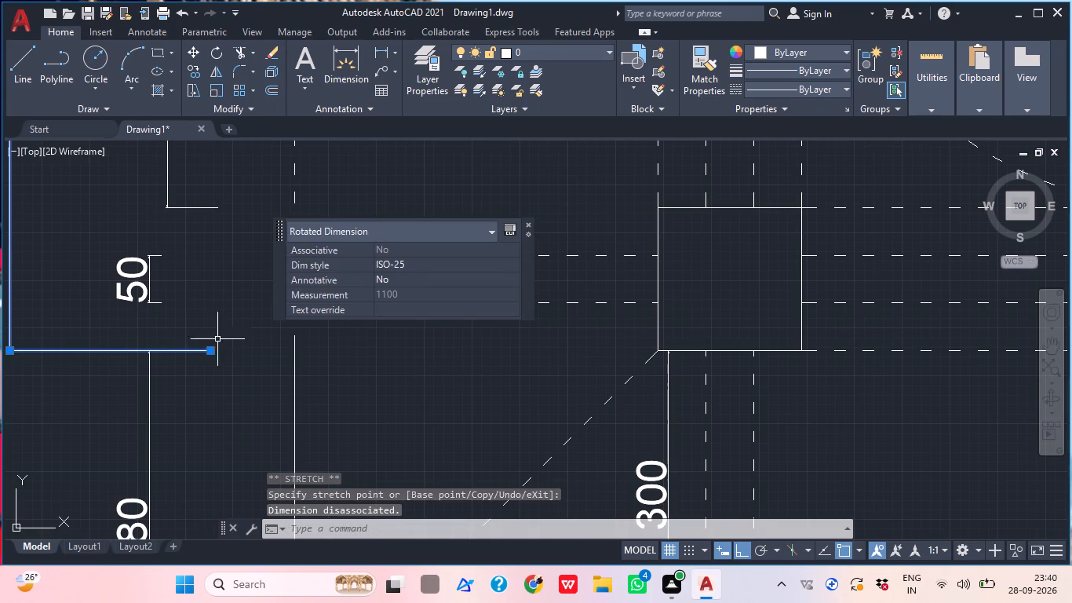
pyautogui.press('Escape')
# Shorten the upper extension line of the upper-left vertical 380 dimension, stretching its end away from the dashed outline's corner.
pyautogui.scroll(-5, 228, 323)
pyautogui.moveTo(283, 324); pyautogui.dragTo(257, 351, button='middle')
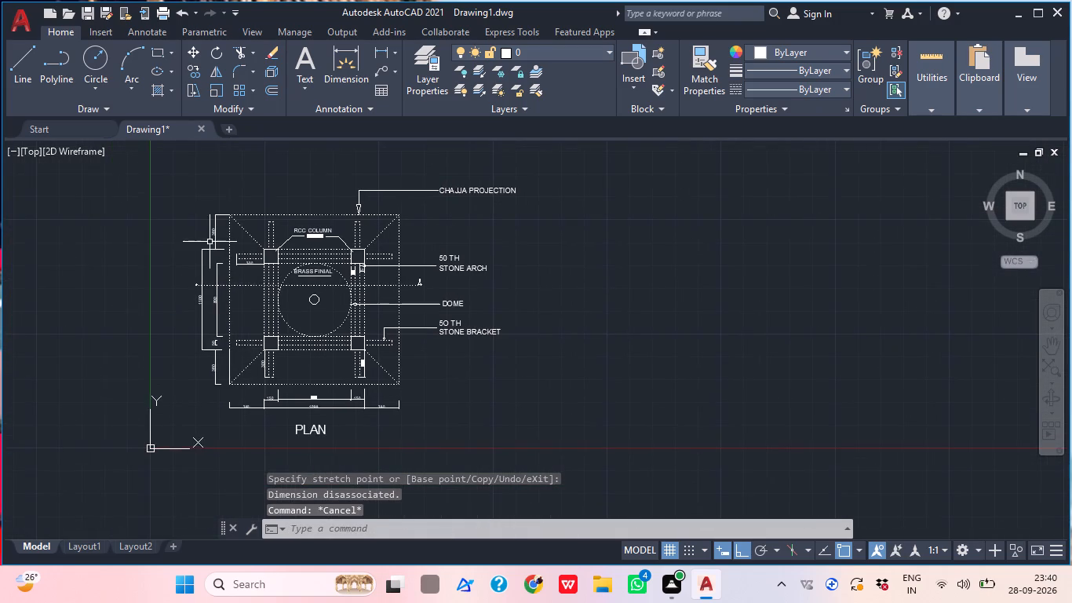
pyautogui.scroll(1, 210, 242)
pyautogui.moveTo(274, 191); pyautogui.dragTo(242, 235, button='middle')
pyautogui.scroll(1, 201, 238)
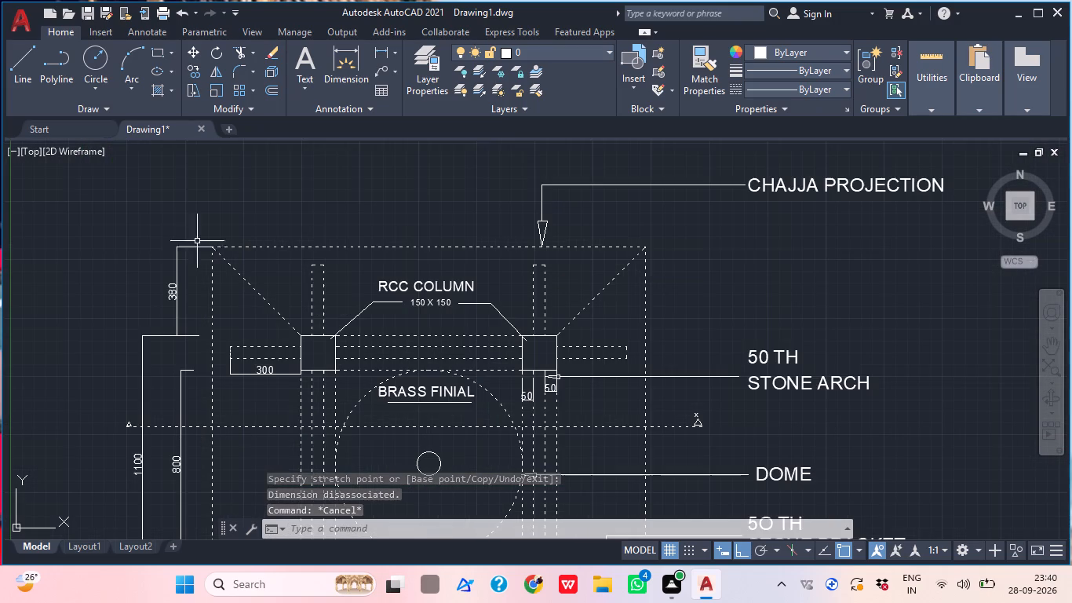
pyautogui.scroll(2, 188, 250)
pyautogui.click(186, 243)
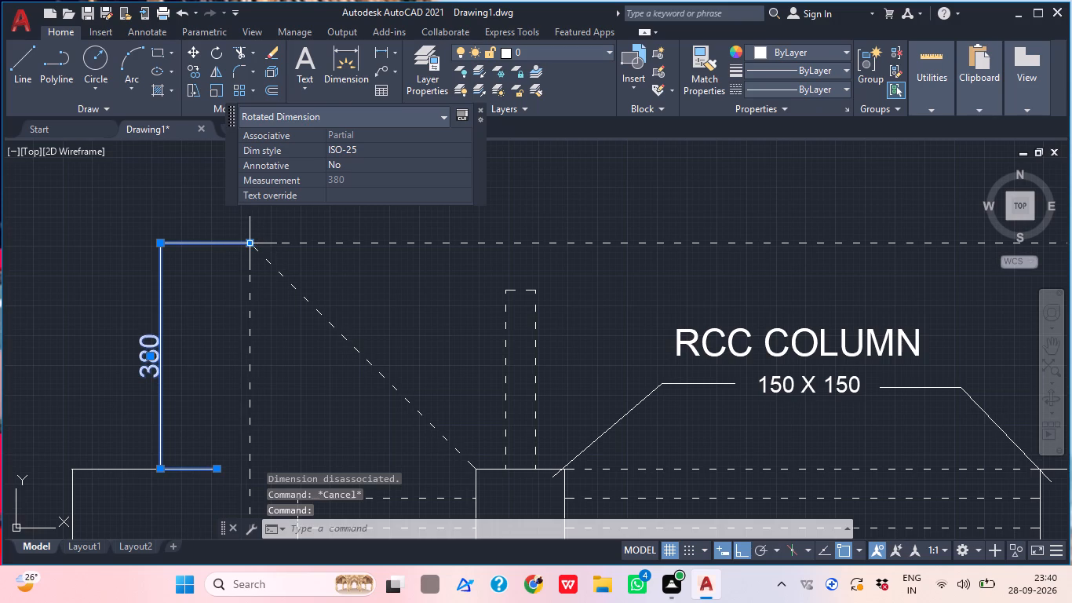
pyautogui.click(250, 239)
pyautogui.click(206, 246)
pyautogui.scroll(-2, 250, 233)
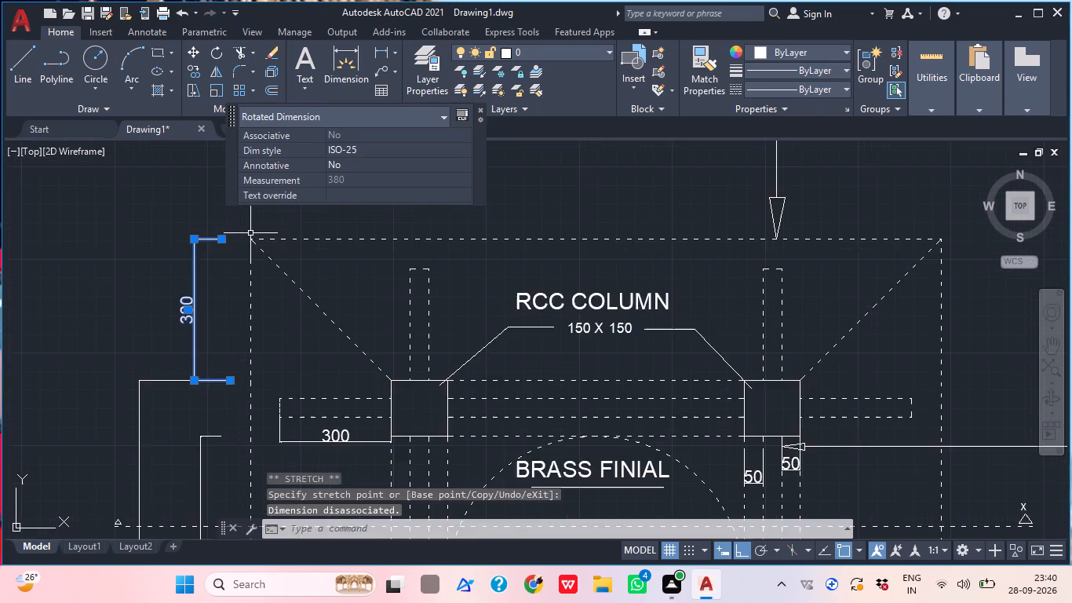
pyautogui.moveTo(242, 282); pyautogui.dragTo(222, 360, button='middle')
pyautogui.scroll(-2, 222, 360)
pyautogui.press('Escape')
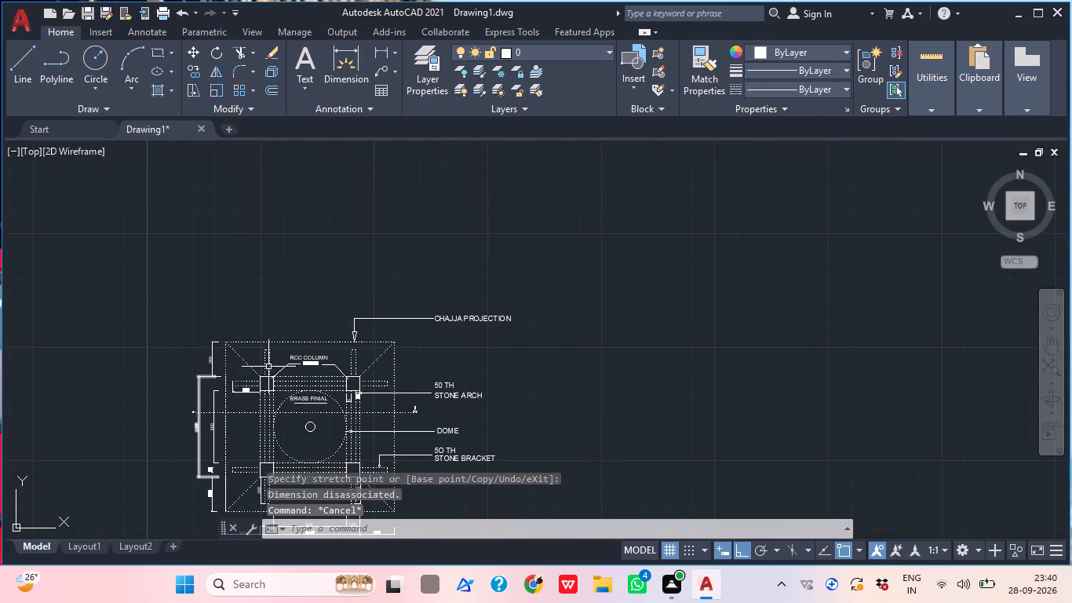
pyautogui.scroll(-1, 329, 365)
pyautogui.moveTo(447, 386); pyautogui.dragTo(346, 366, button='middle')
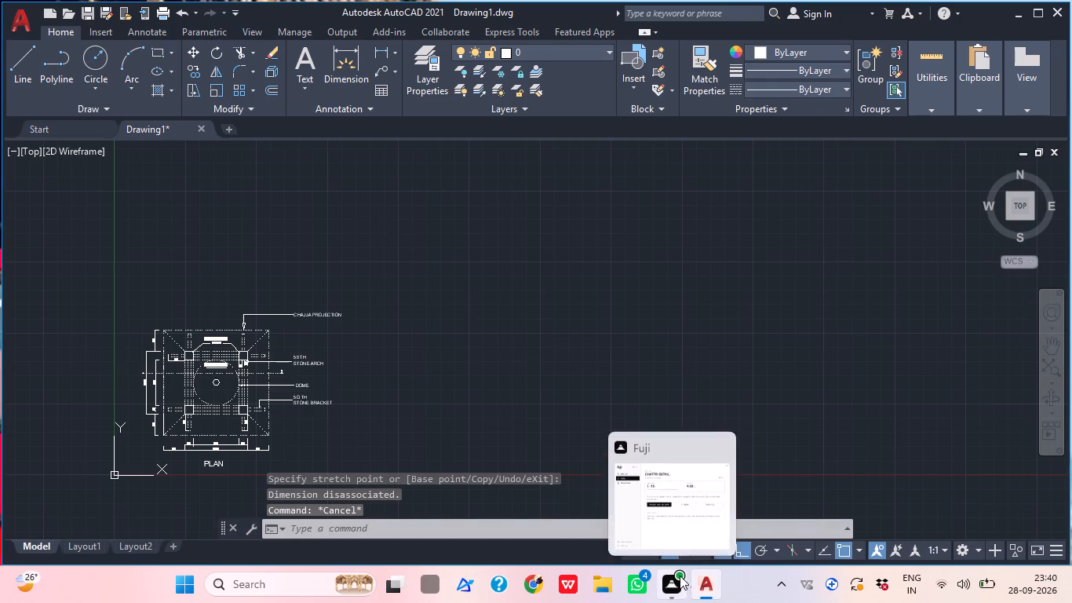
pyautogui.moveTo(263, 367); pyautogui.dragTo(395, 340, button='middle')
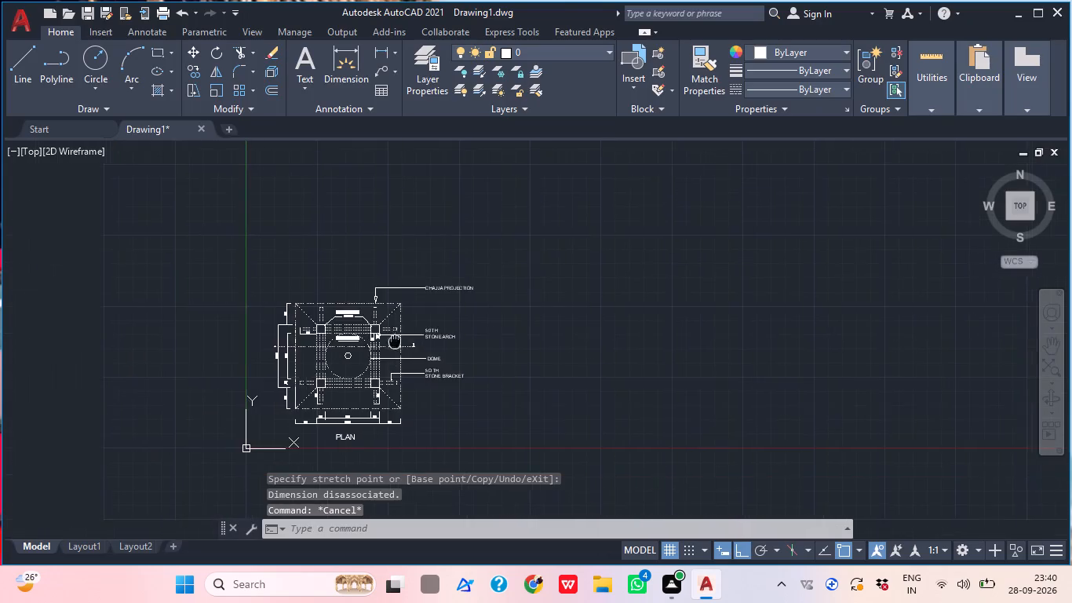
# Save the drawing in the AUTO CADD folder under the file name CHATTRI DETAIL.
pyautogui.moveTo(395, 340); pyautogui.dragTo(397, 340, button='middle')
pyautogui.scroll(2, 334, 351)
pyautogui.moveTo(334, 351); pyautogui.dragTo(326, 338, button='middle')
pyautogui.scroll(-1, 323, 328)
pyautogui.moveTo(339, 360); pyautogui.dragTo(298, 333, button='middle')
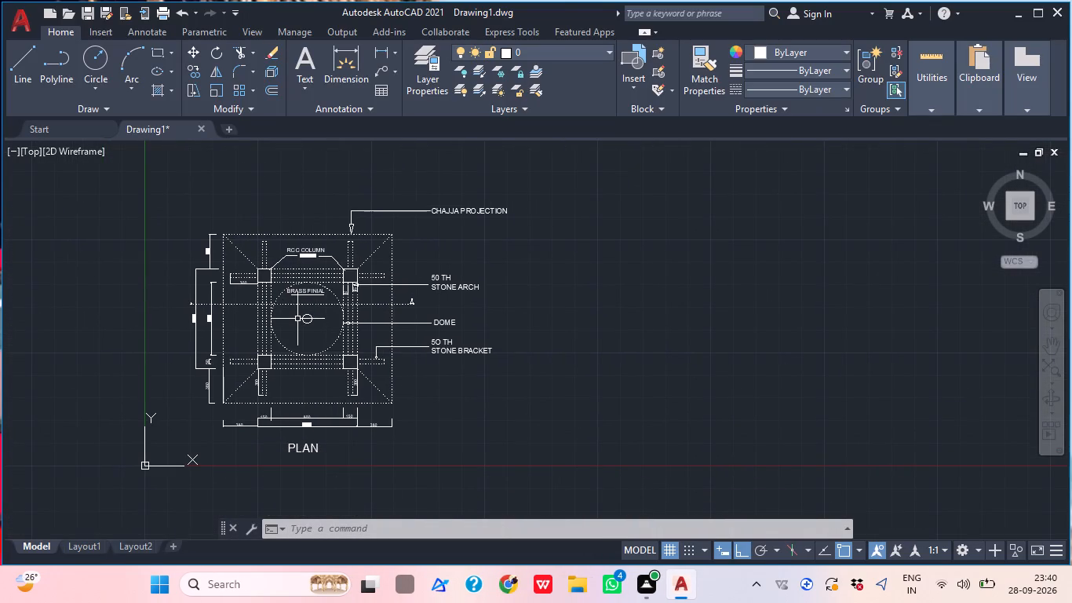
pyautogui.hotkey('ctrl', 's')
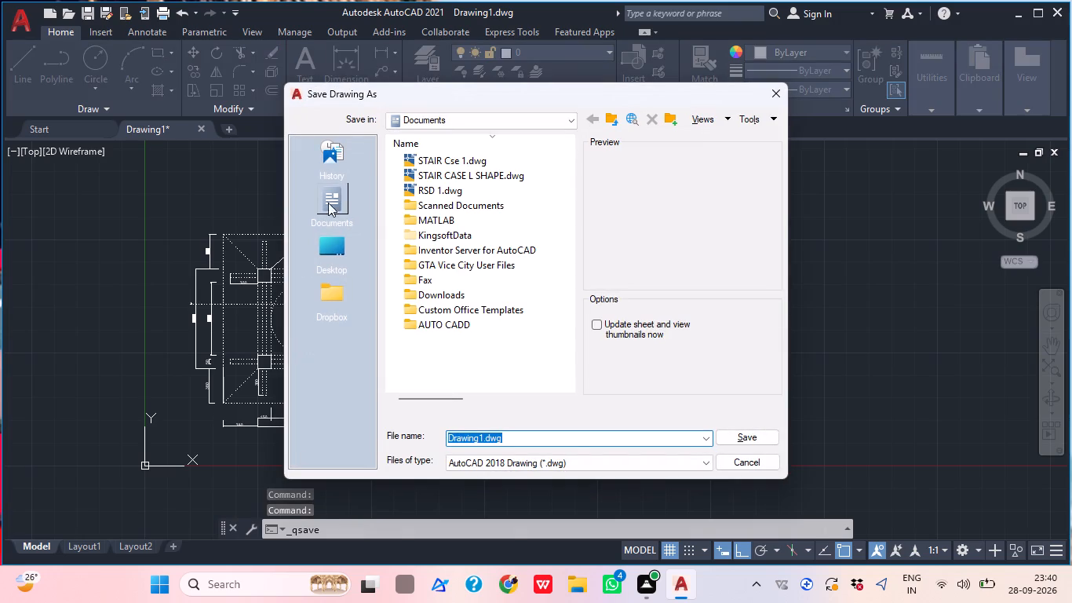
pyautogui.doubleClick(433, 331)
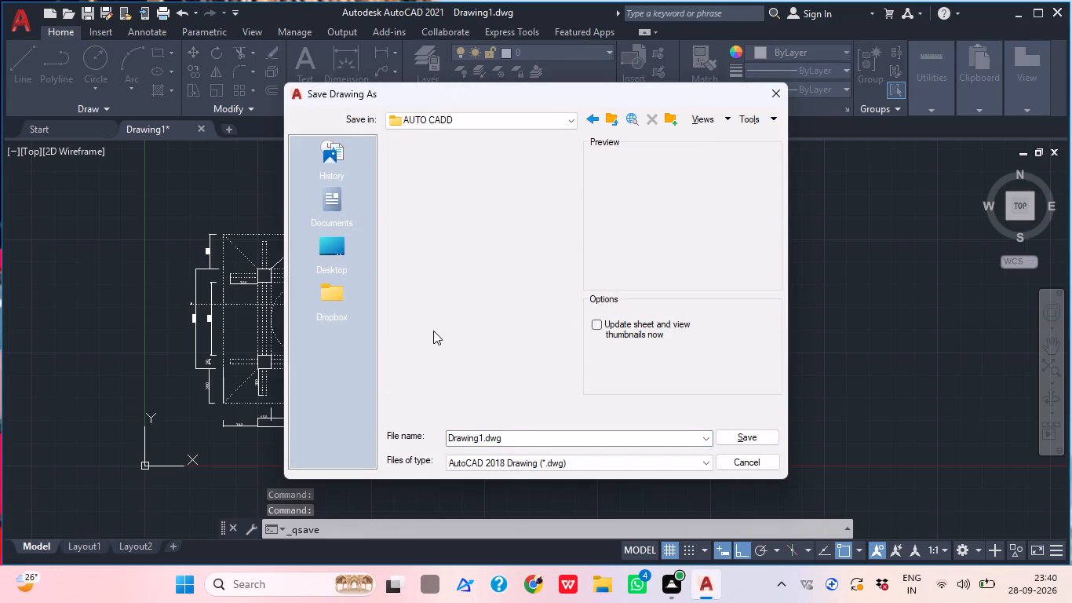
pyautogui.click(510, 437)
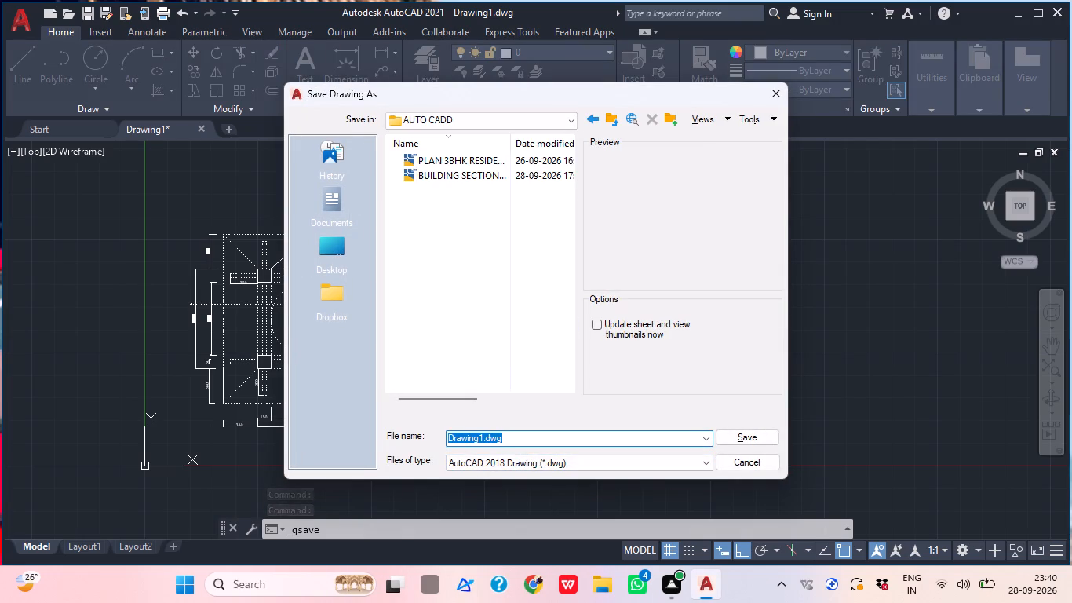
pyautogui.press('BackSpace')
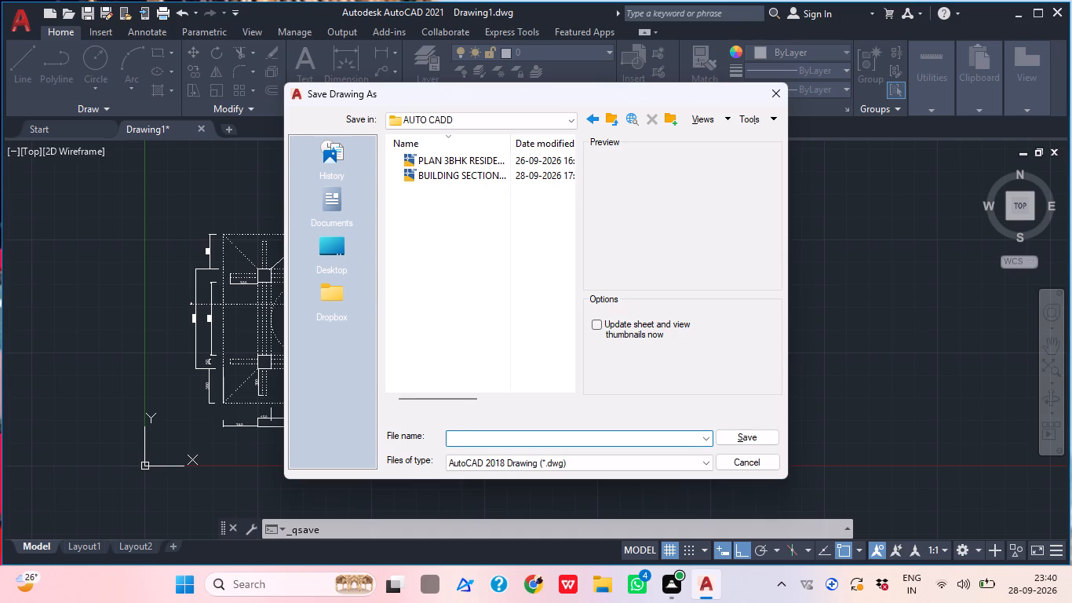
pyautogui.write('CHA')
pyautogui.write('TT')
pyautogui.write('RI')
pyautogui.press('space')
pyautogui.press('s')
pyautogui.press('BackSpace')
pyautogui.write('DE')
pyautogui.write('TAIL')
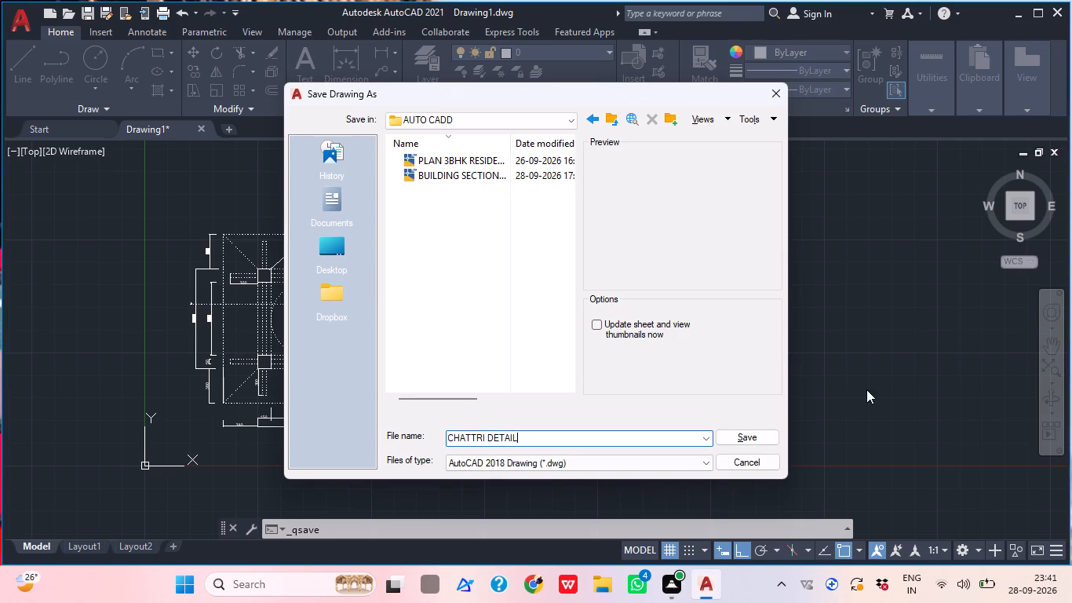
pyautogui.click(769, 433)
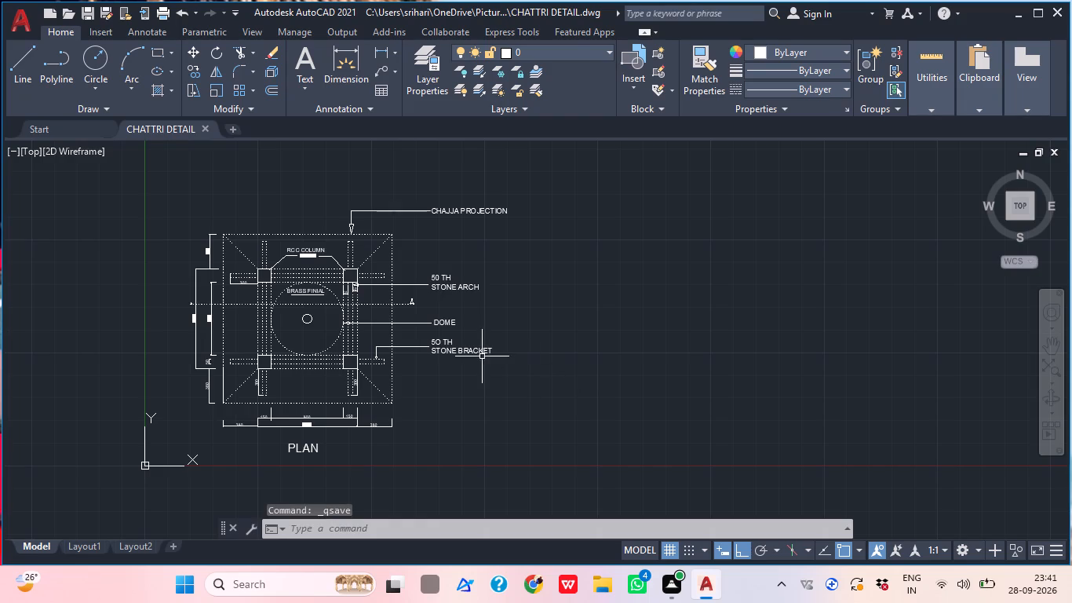
# Copy the x label from the section line's right-hand triangle to its left-hand triangle, using the triangles' base midpoints as reference.
pyautogui.moveTo(578, 364); pyautogui.dragTo(401, 400, button='middle')
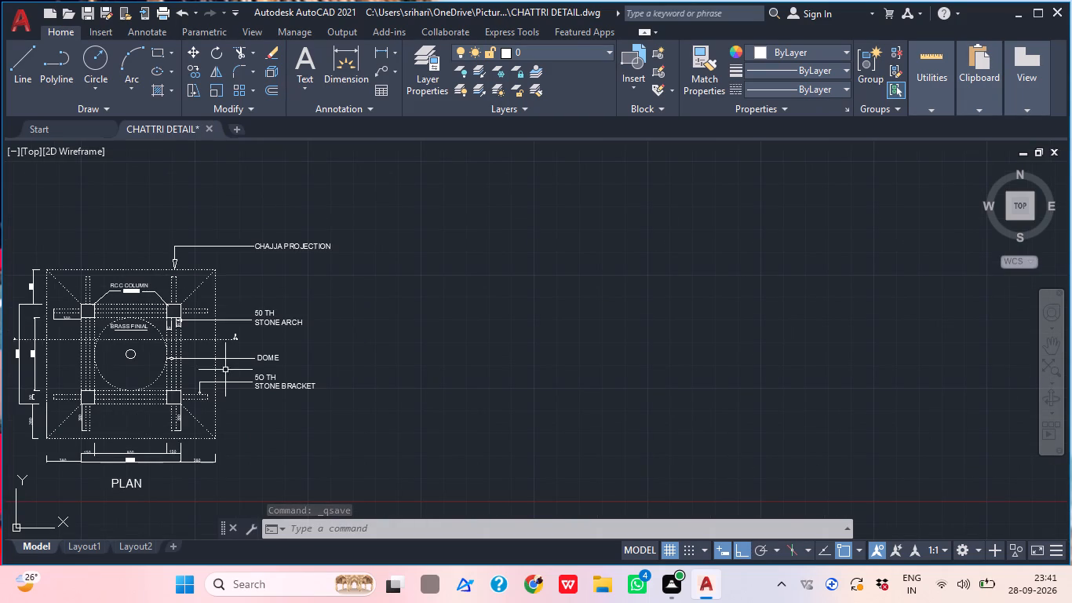
pyautogui.scroll(1, 175, 326)
pyautogui.moveTo(95, 381); pyautogui.dragTo(105, 376, button='middle')
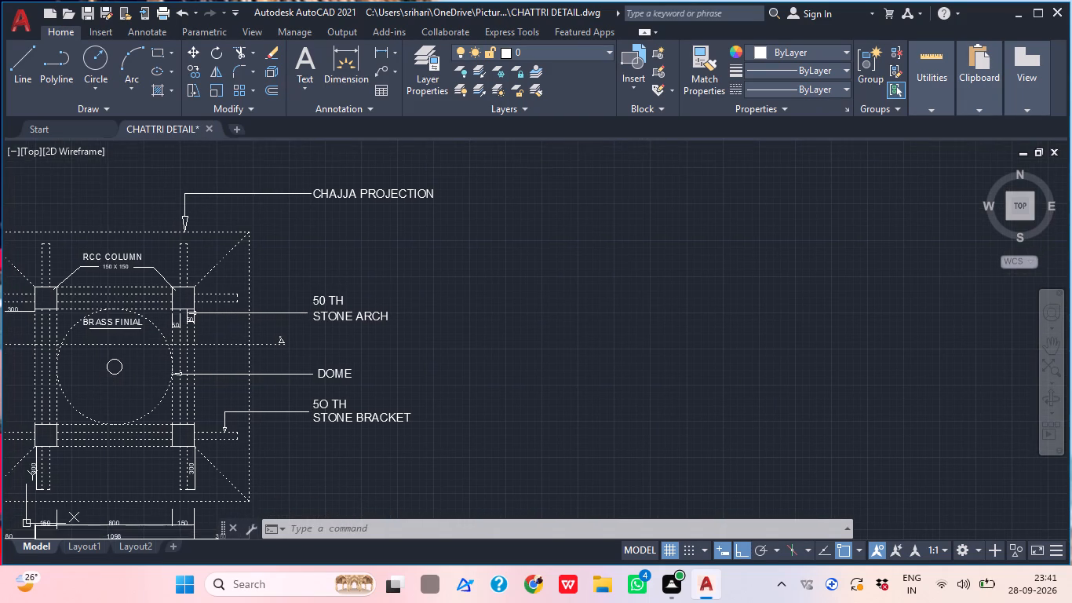
pyautogui.scroll(-1, 264, 326)
pyautogui.moveTo(255, 334); pyautogui.dragTo(306, 322, button='middle')
pyautogui.scroll(1, 57, 332)
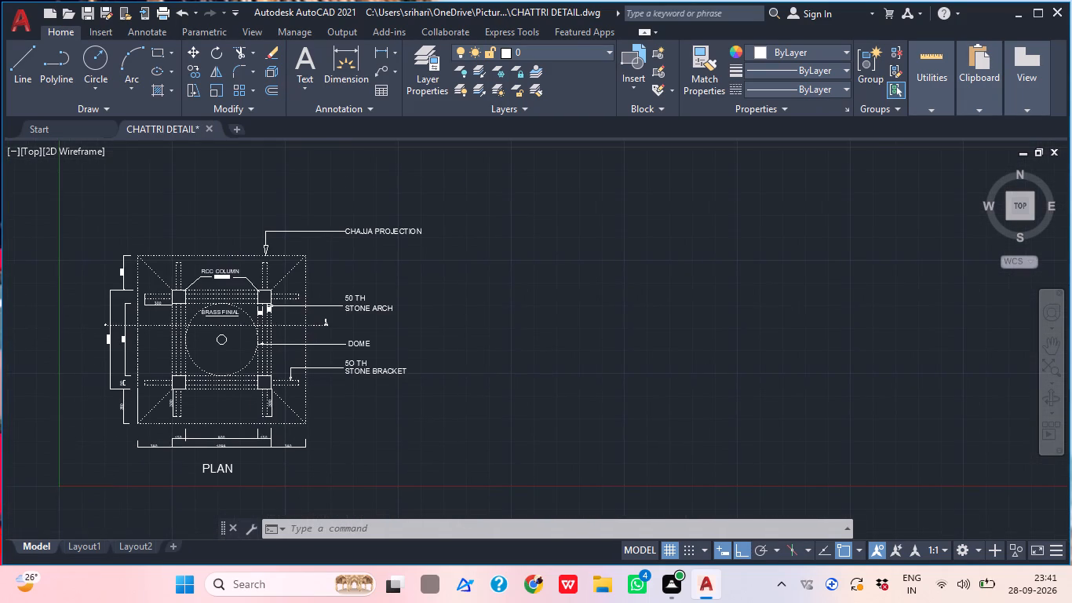
pyautogui.scroll(4, 131, 310)
pyautogui.scroll(-1, 147, 330)
pyautogui.moveTo(283, 365); pyautogui.dragTo(15, 367, button='middle')
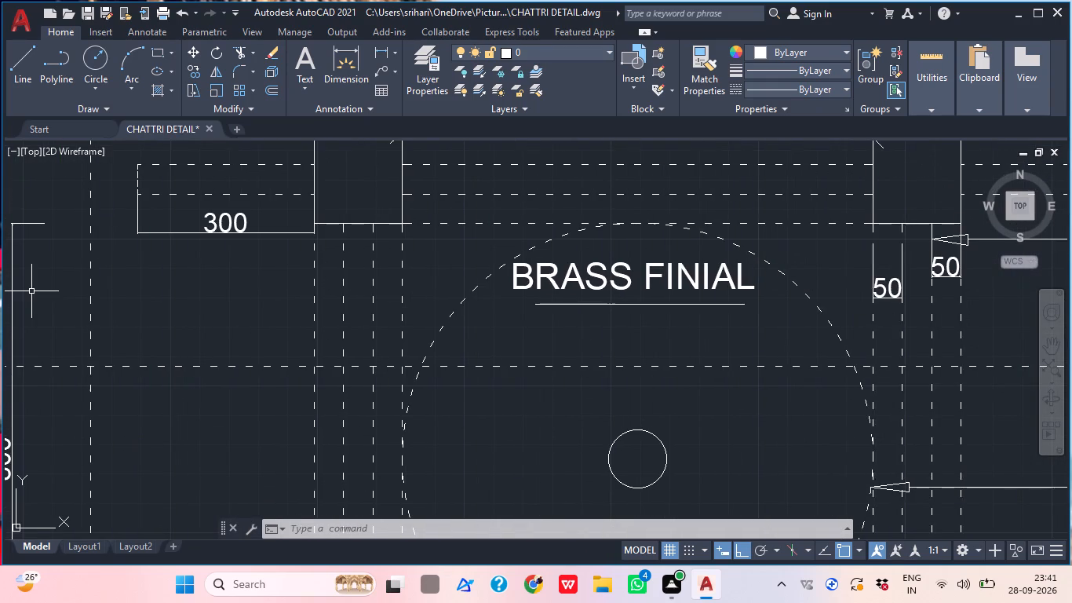
pyautogui.scroll(-1, 75, 305)
pyautogui.scroll(-2, 198, 320)
pyautogui.scroll(1, 525, 316)
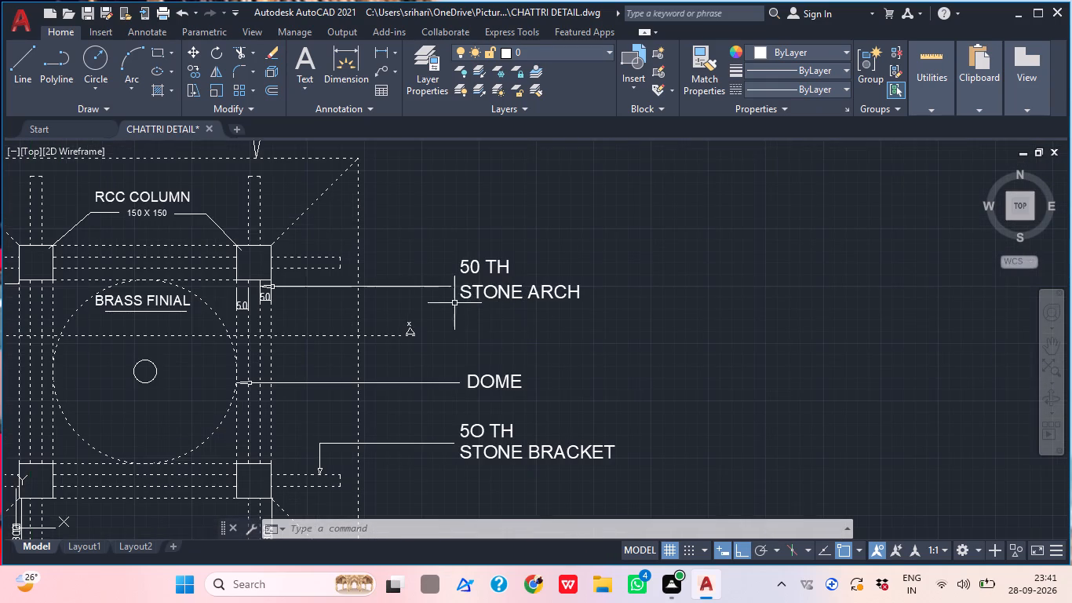
pyautogui.scroll(3, 403, 303)
pyautogui.click(416, 364)
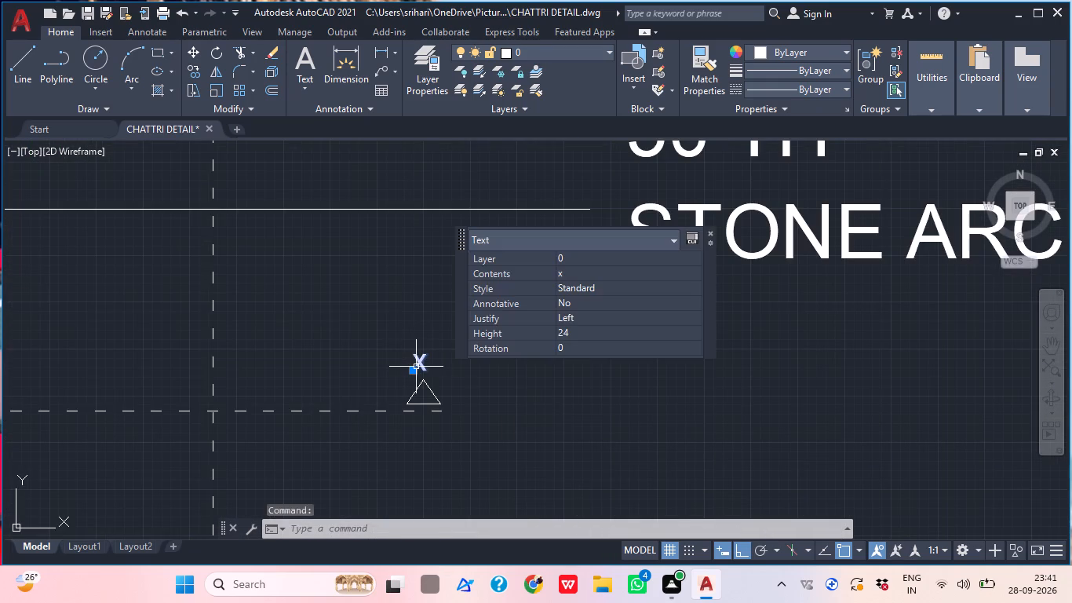
pyautogui.press('c')
pyautogui.press('o')
pyautogui.press('Return')
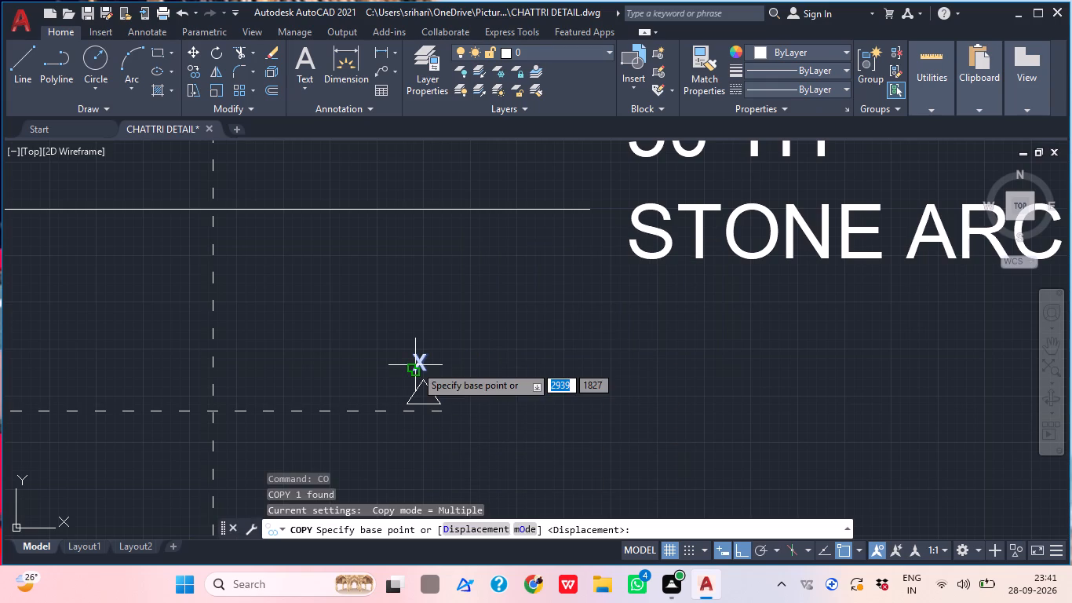
pyautogui.scroll(2, 417, 377)
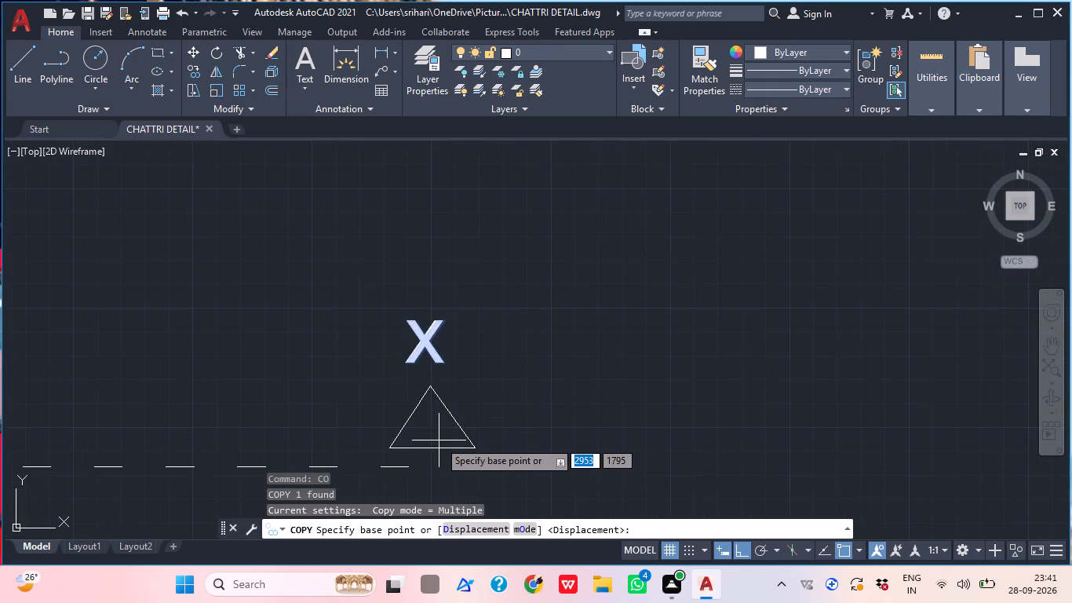
pyautogui.click(433, 447)
pyautogui.scroll(-4, 486, 406)
pyautogui.scroll(-1, 207, 399)
pyautogui.moveTo(243, 406); pyautogui.dragTo(585, 354, button='middle')
pyautogui.scroll(6, 163, 377)
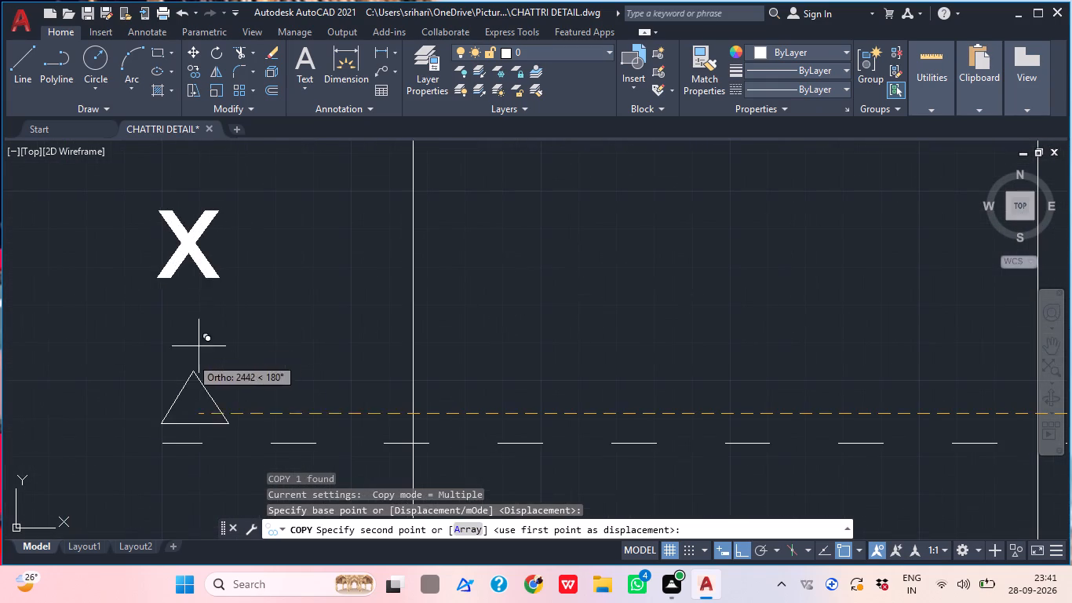
pyautogui.click(201, 429)
pyautogui.scroll(-2, 240, 371)
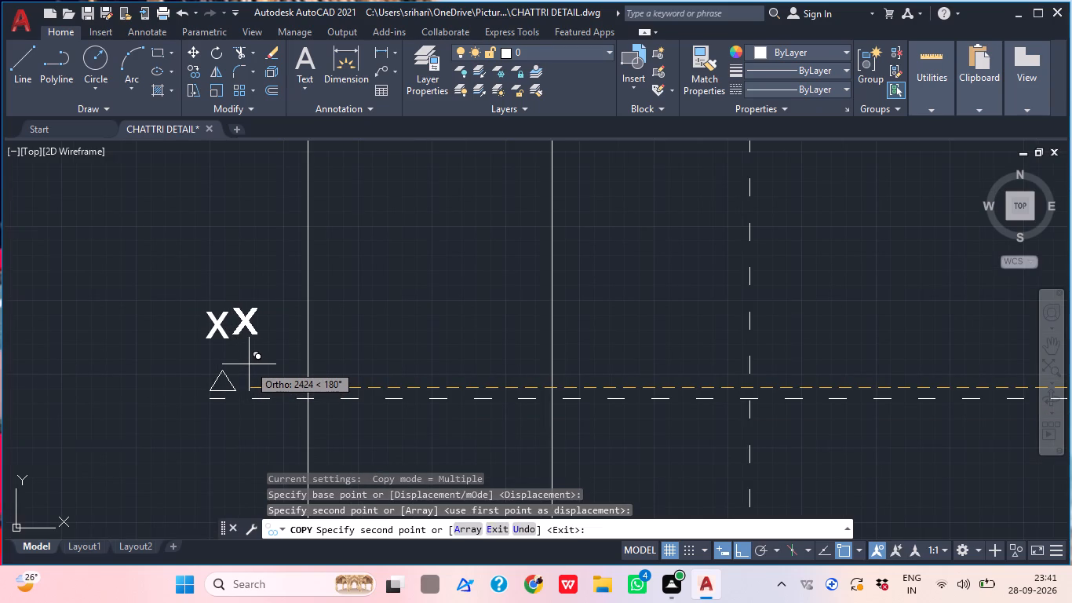
pyautogui.press('Escape')
pyautogui.scroll(-5, 249, 364)
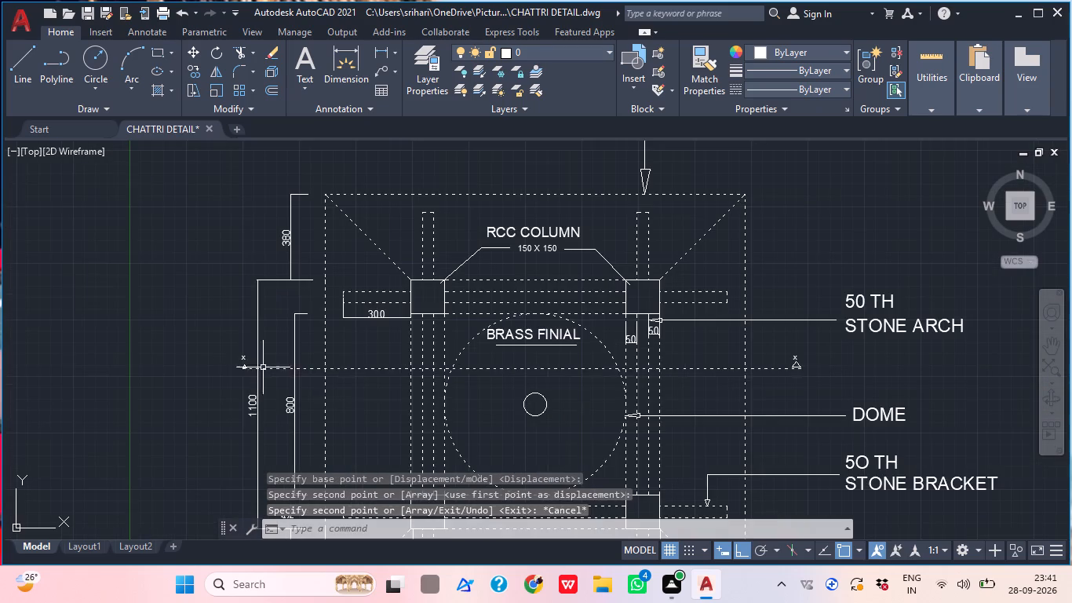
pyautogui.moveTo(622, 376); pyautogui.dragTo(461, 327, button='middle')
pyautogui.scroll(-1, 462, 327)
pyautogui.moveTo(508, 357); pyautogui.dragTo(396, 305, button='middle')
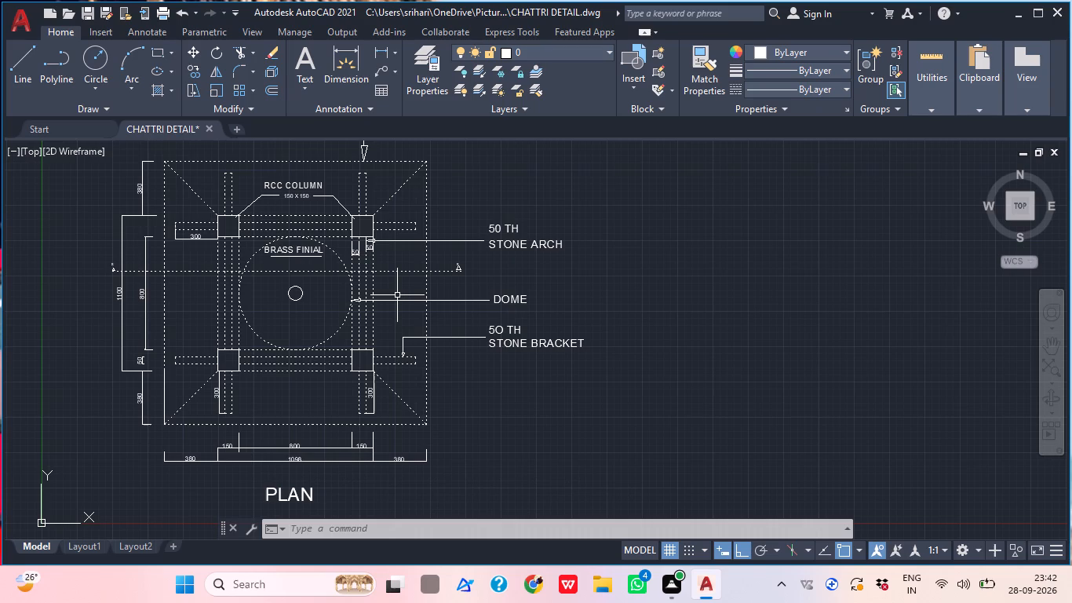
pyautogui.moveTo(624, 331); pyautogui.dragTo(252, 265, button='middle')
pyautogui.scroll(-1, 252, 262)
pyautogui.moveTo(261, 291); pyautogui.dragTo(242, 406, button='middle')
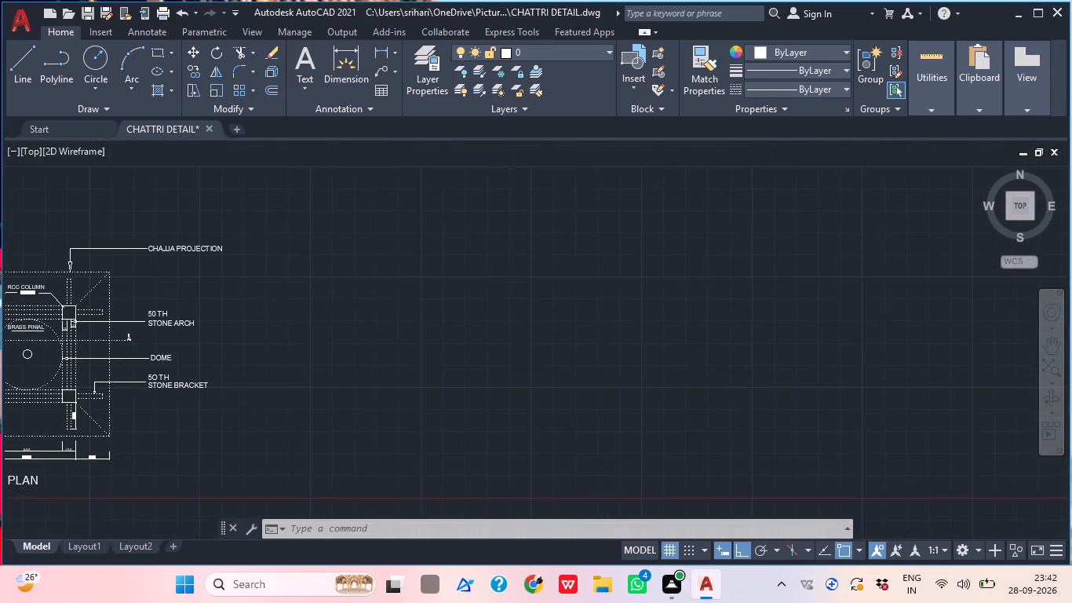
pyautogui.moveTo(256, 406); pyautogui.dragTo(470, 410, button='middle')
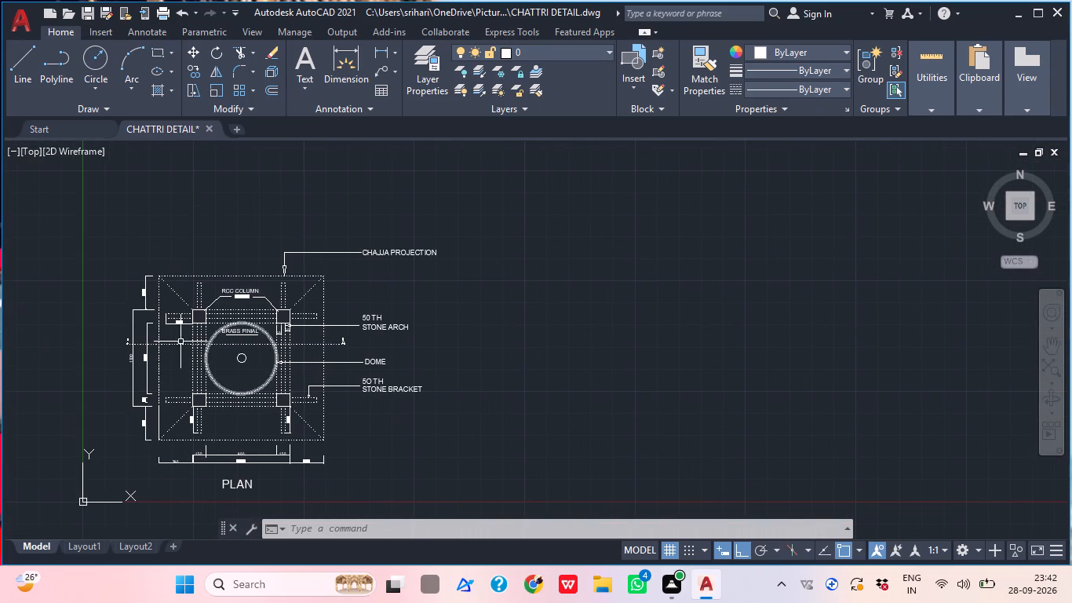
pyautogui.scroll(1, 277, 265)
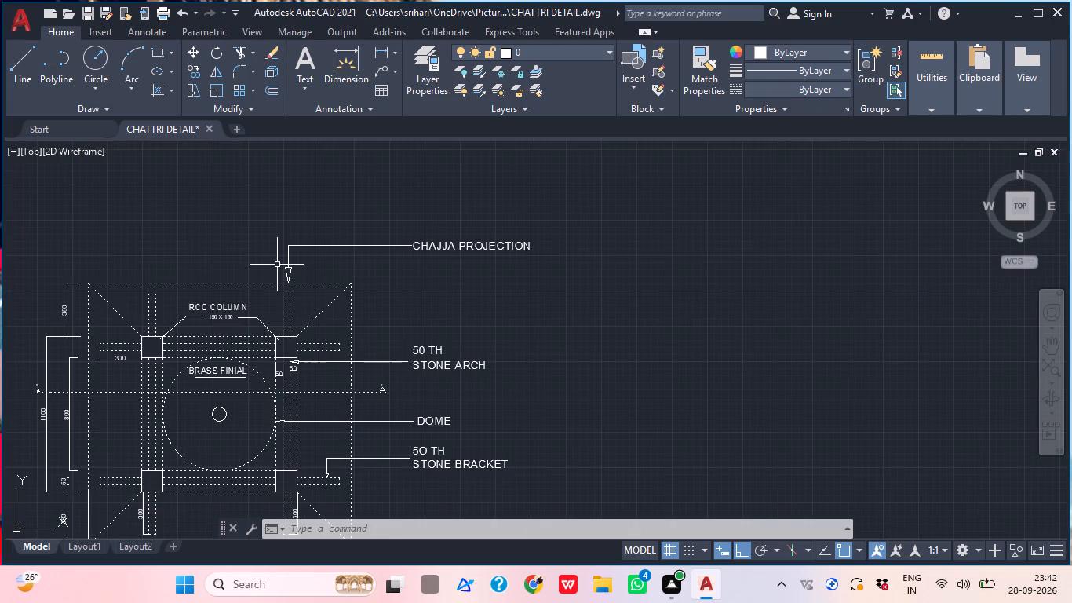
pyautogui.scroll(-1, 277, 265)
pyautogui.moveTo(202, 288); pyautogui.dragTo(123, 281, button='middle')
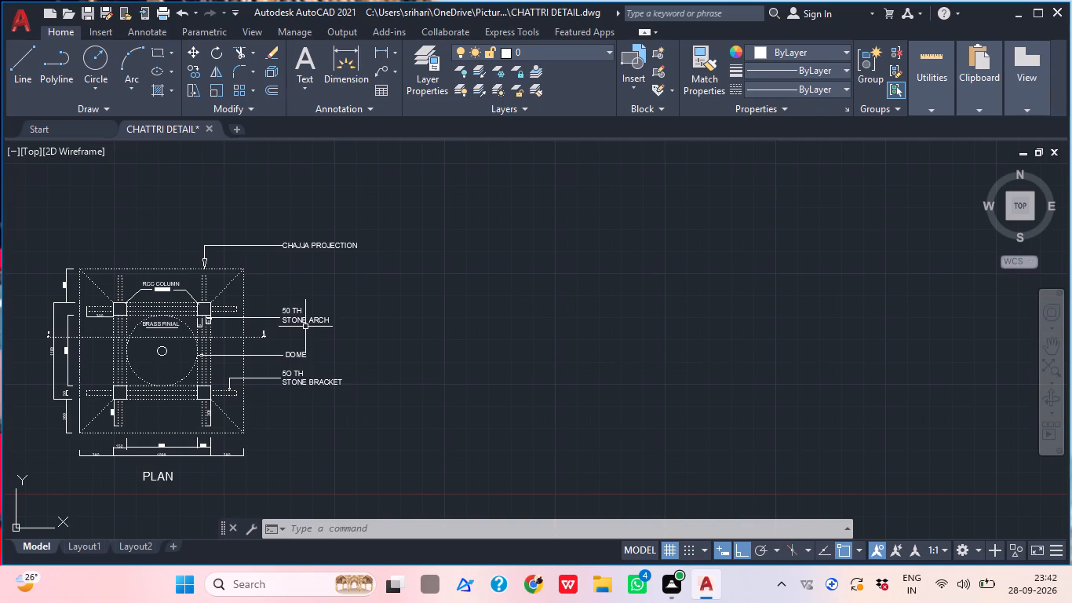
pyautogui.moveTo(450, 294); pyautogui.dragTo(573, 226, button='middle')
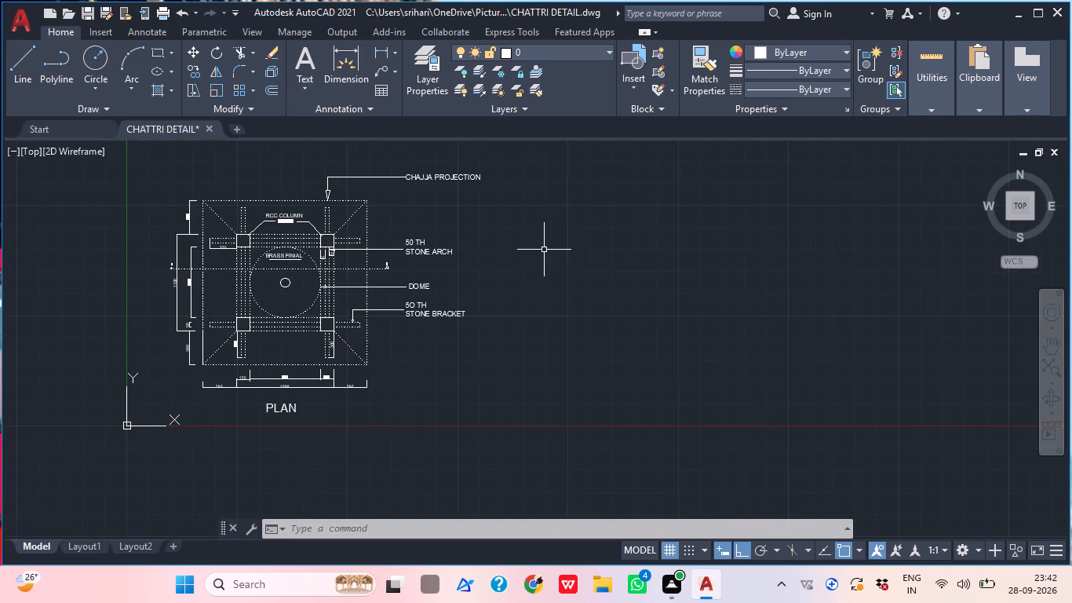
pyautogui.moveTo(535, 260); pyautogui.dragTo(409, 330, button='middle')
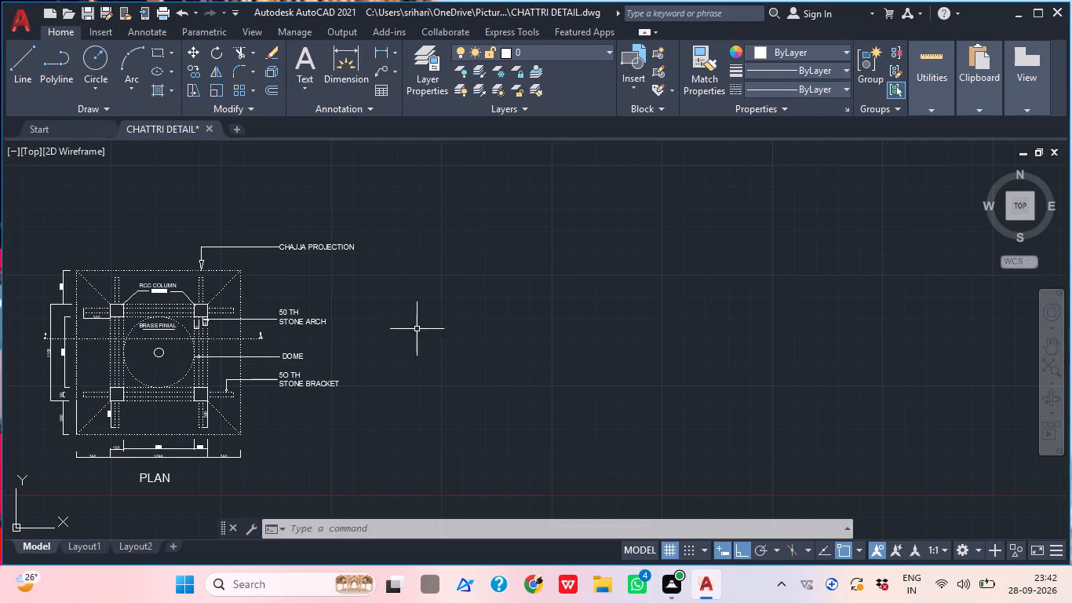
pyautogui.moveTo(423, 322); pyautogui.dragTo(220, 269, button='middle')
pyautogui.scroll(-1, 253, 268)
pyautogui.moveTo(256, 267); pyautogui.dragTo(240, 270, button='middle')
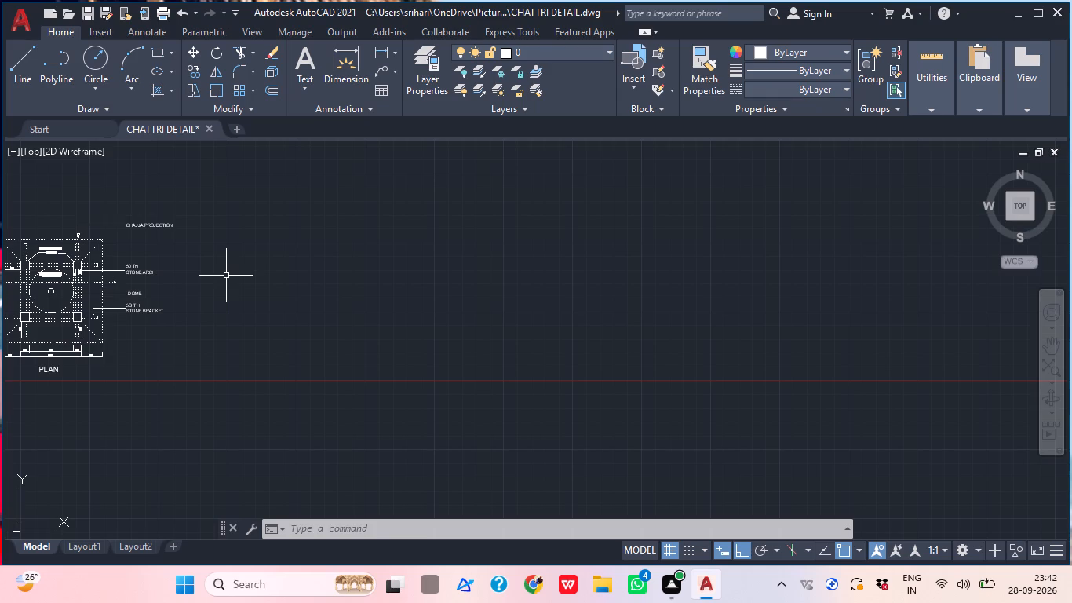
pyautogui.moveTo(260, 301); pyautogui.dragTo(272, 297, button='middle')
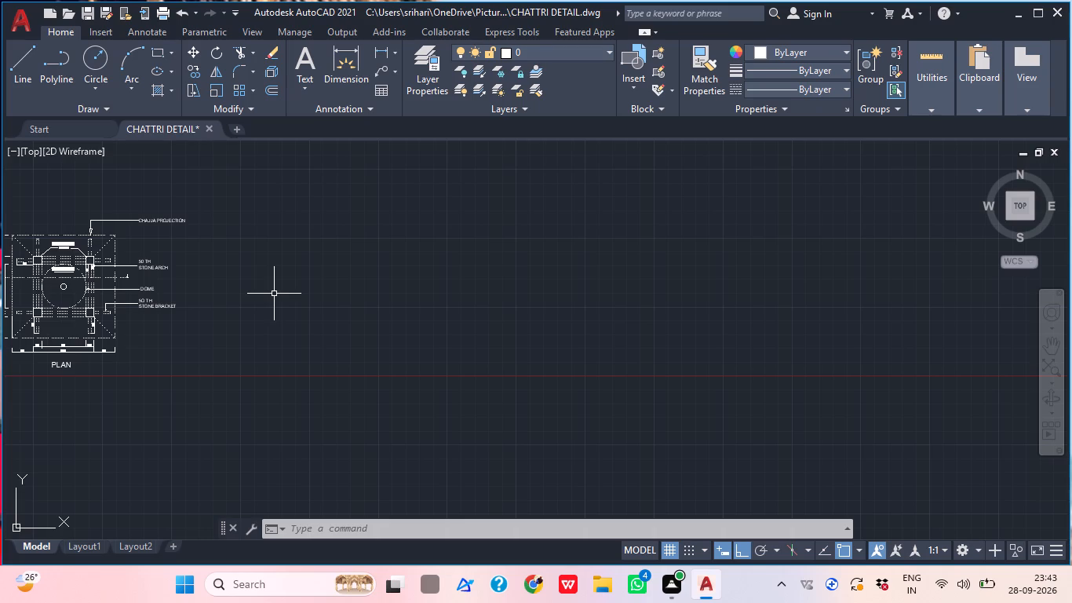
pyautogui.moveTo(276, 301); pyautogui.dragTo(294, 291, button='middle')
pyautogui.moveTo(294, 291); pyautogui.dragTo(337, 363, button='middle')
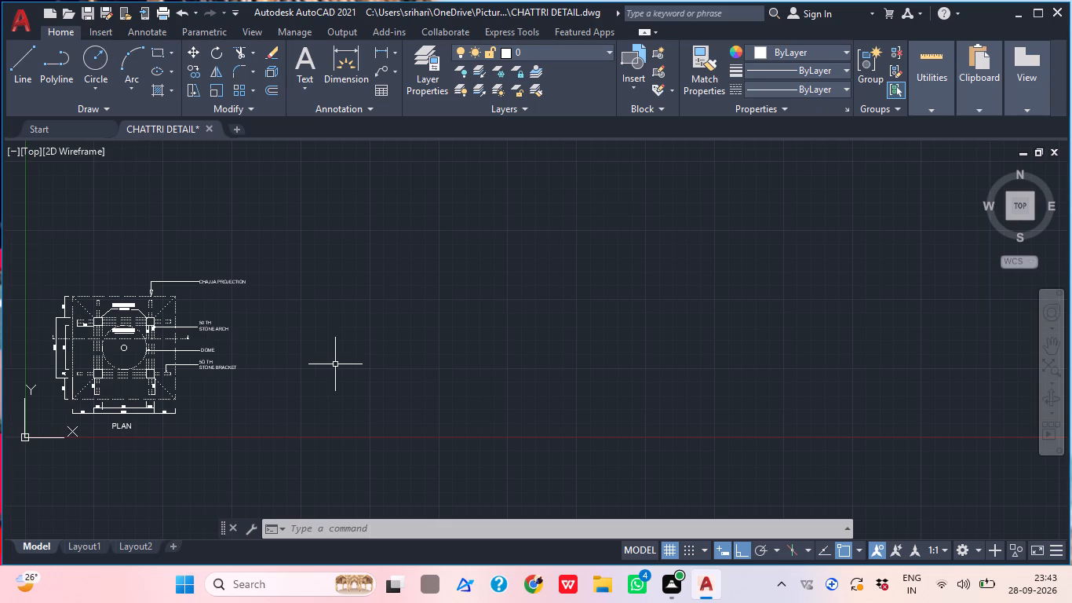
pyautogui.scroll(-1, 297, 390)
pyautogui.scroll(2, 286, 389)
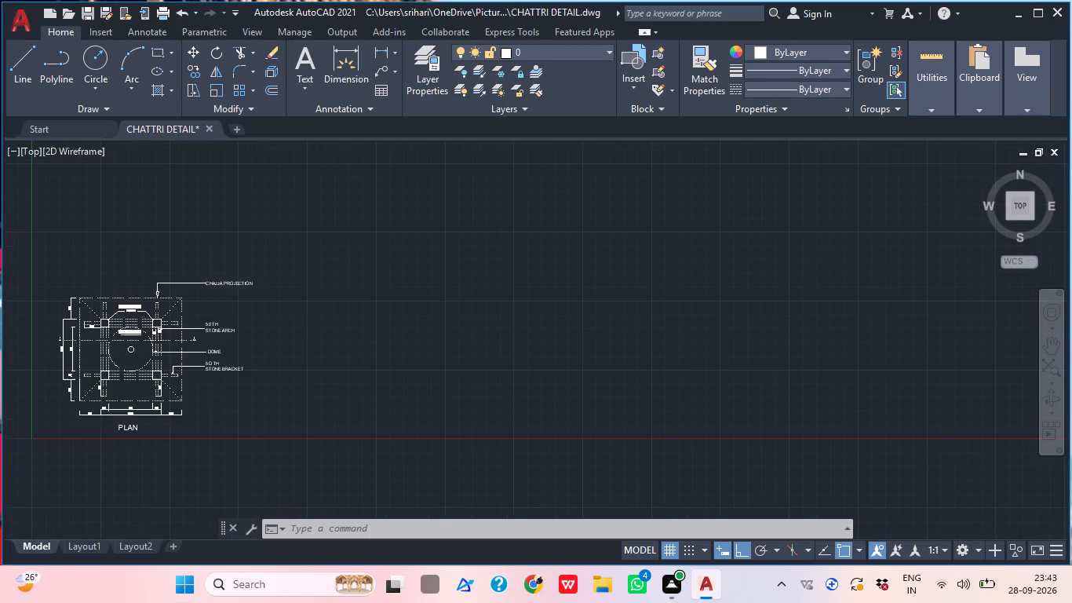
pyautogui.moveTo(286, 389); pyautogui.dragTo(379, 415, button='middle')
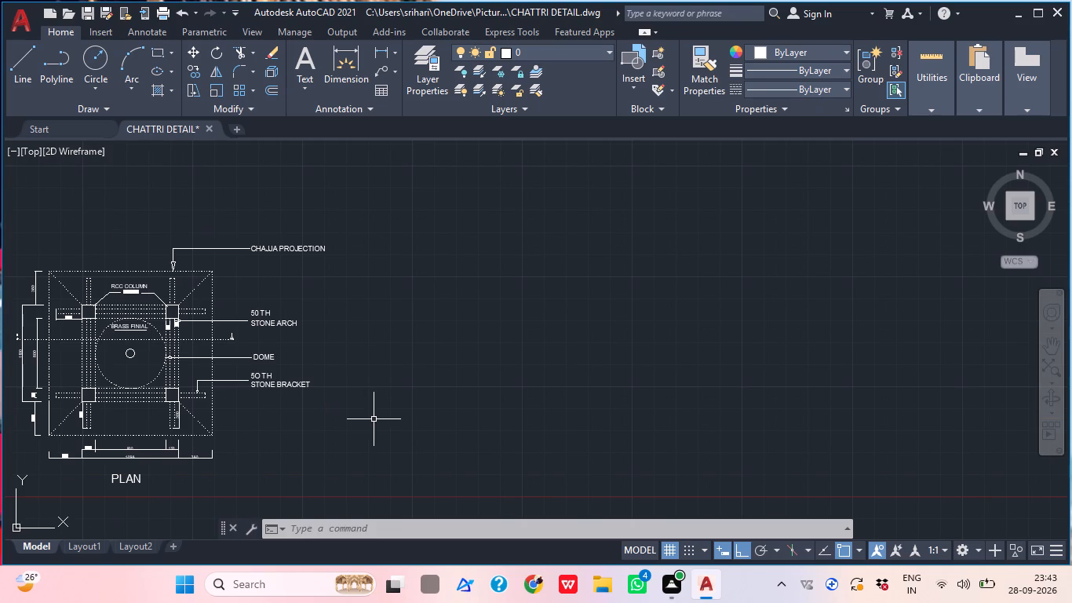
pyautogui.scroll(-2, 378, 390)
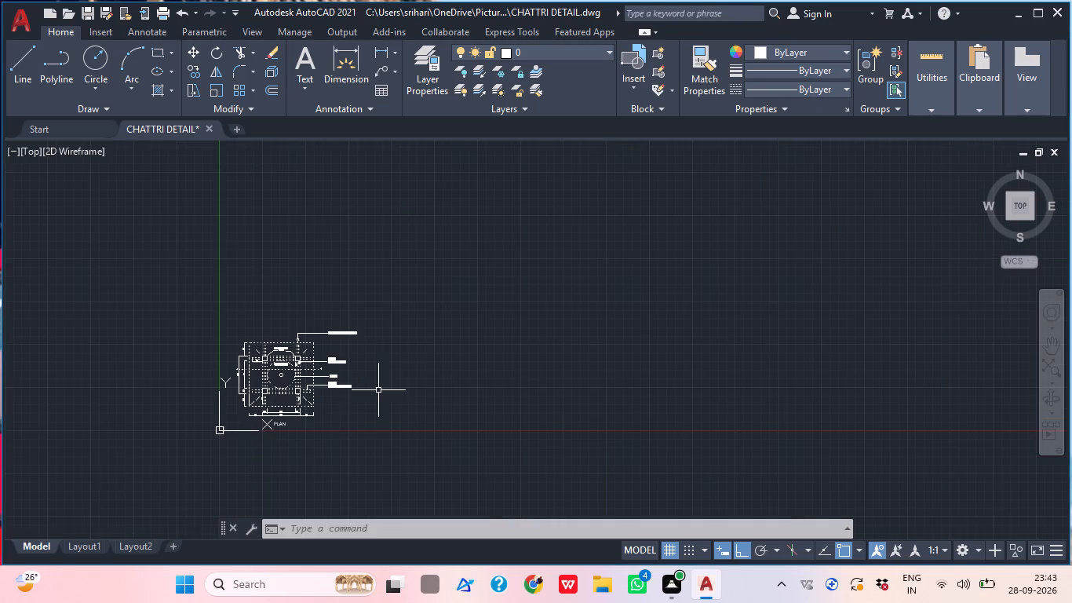
# Draw a horizontal line 380 long in the empty space to the right of the plan, near its base level.
pyautogui.moveTo(363, 395); pyautogui.dragTo(56, 440, button='middle')
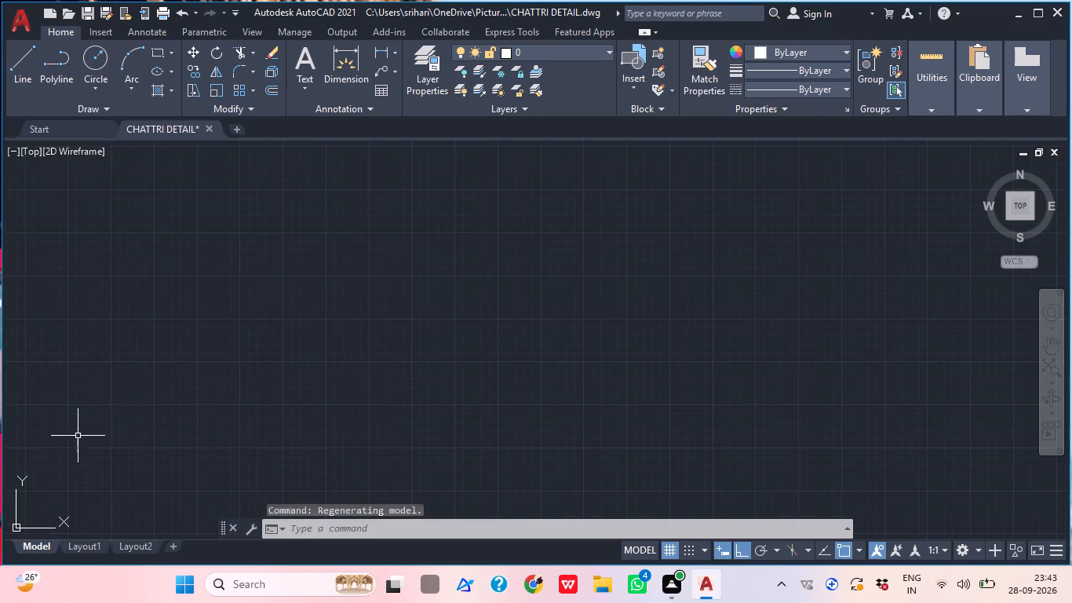
pyautogui.moveTo(399, 370); pyautogui.dragTo(673, 298, button='middle')
pyautogui.scroll(-2, 21, 360)
pyautogui.middleClick(249, 326)
pyautogui.middleClick(249, 326)
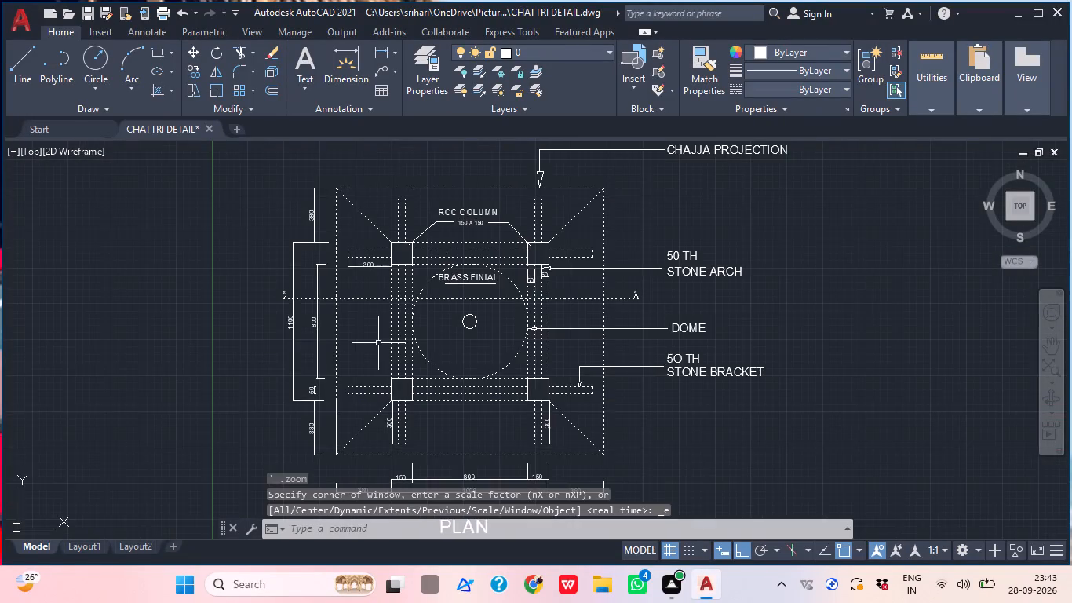
pyautogui.scroll(-1, 378, 341)
pyautogui.moveTo(630, 379); pyautogui.dragTo(432, 360, button='middle')
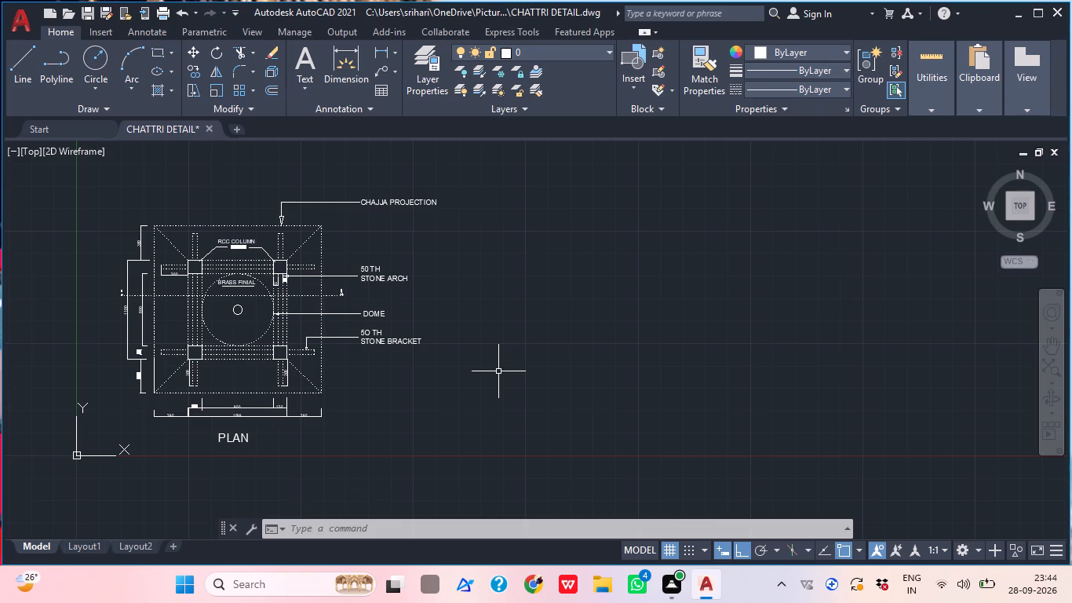
pyautogui.write('L')
pyautogui.press('space')
pyautogui.moveTo(575, 356); pyautogui.dragTo(276, 356, button='middle')
pyautogui.scroll(-1, 262, 359)
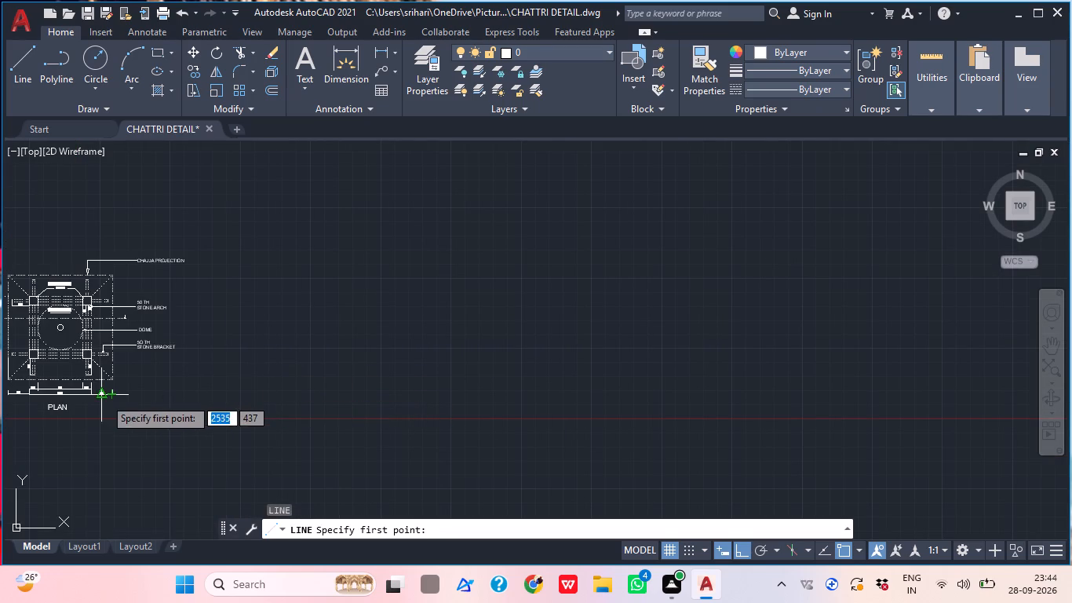
pyautogui.click(280, 386)
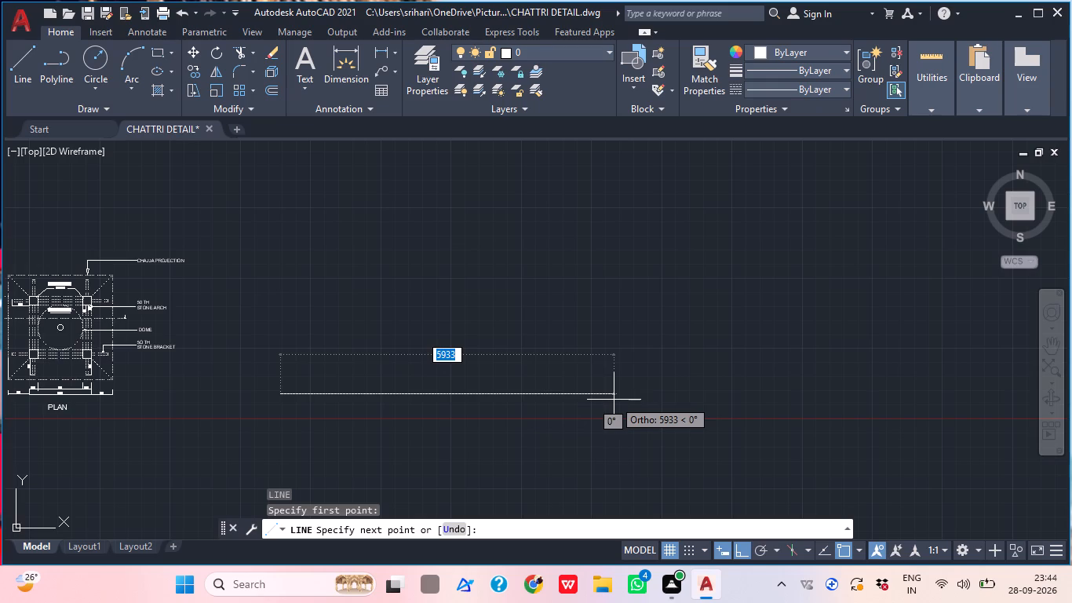
pyautogui.write('380')
pyautogui.press('Return')
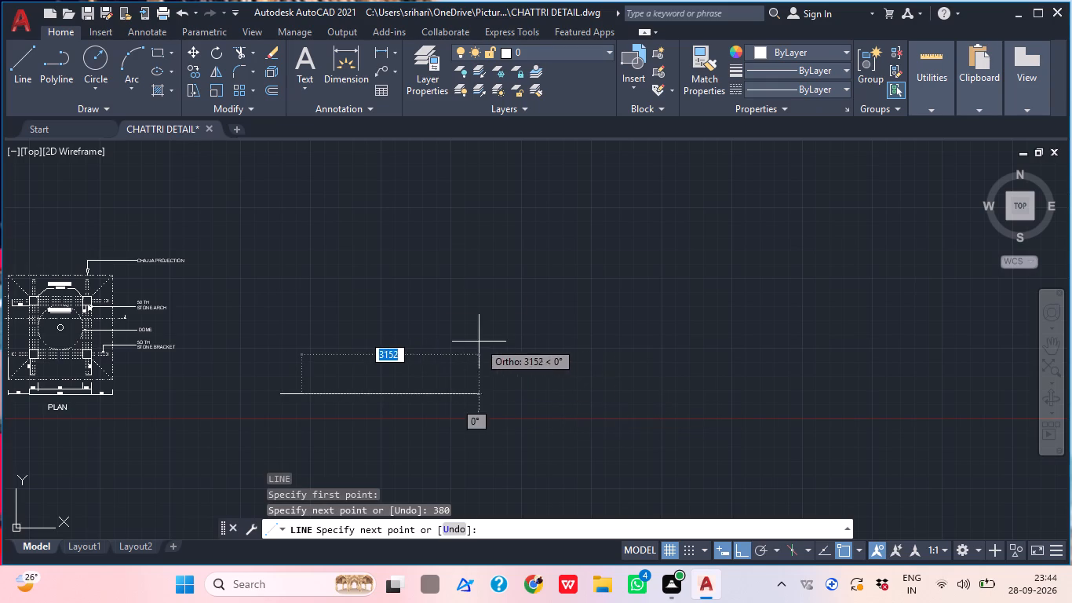
pyautogui.moveTo(366, 388); pyautogui.dragTo(511, 372, button='middle')
pyautogui.scroll(2, 486, 366)
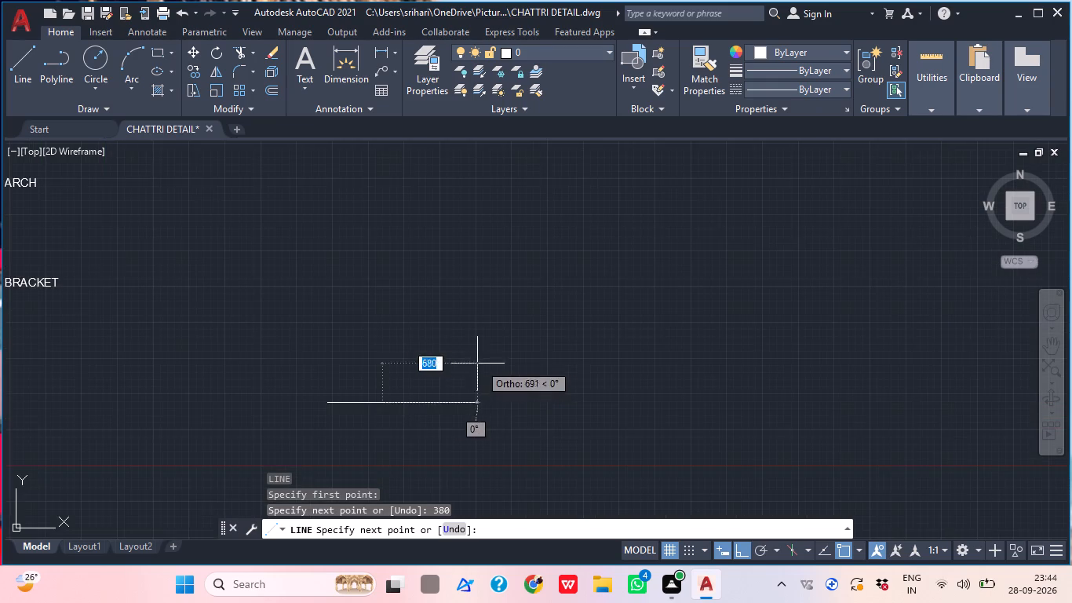
pyautogui.moveTo(564, 340); pyautogui.dragTo(618, 333, button='middle')
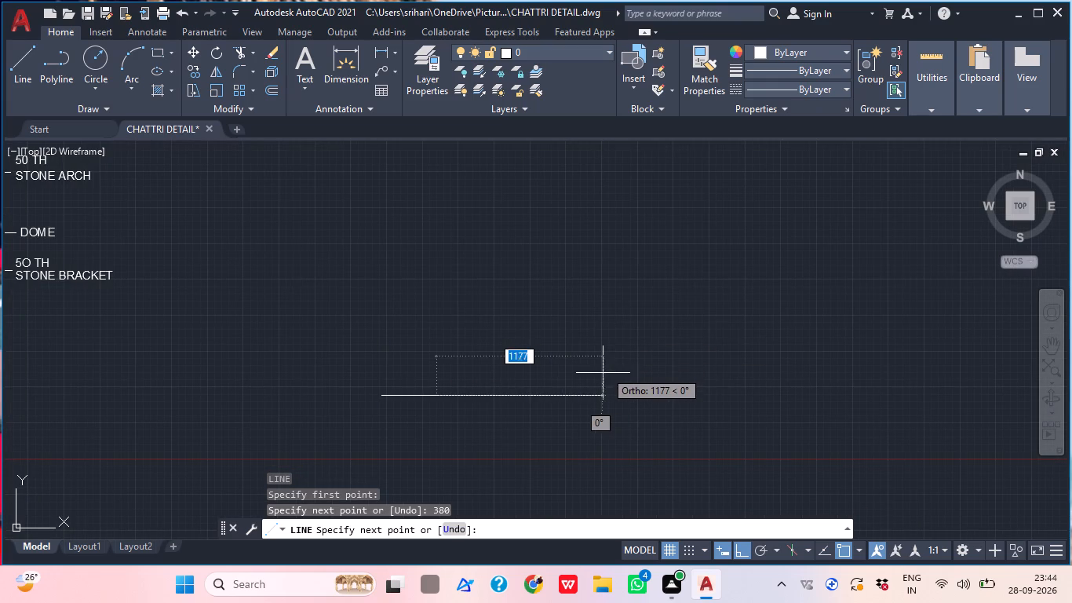
pyautogui.press('Escape')
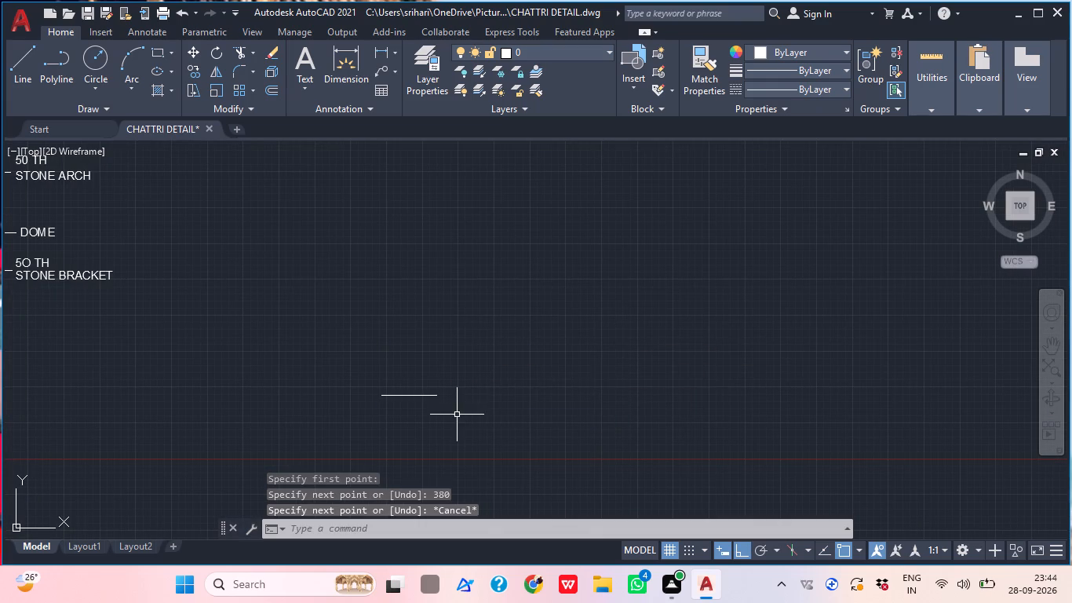
# Draw a vertical line 325 long upward from the right end of the 380 horizontal line.
pyautogui.scroll(-1, 455, 413)
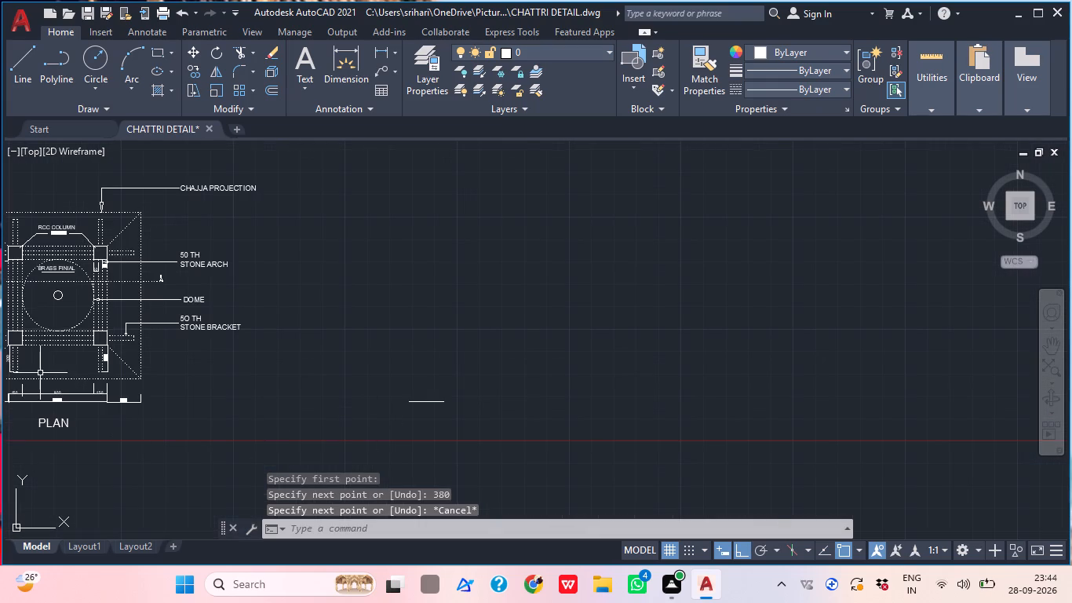
pyautogui.scroll(2, 40, 373)
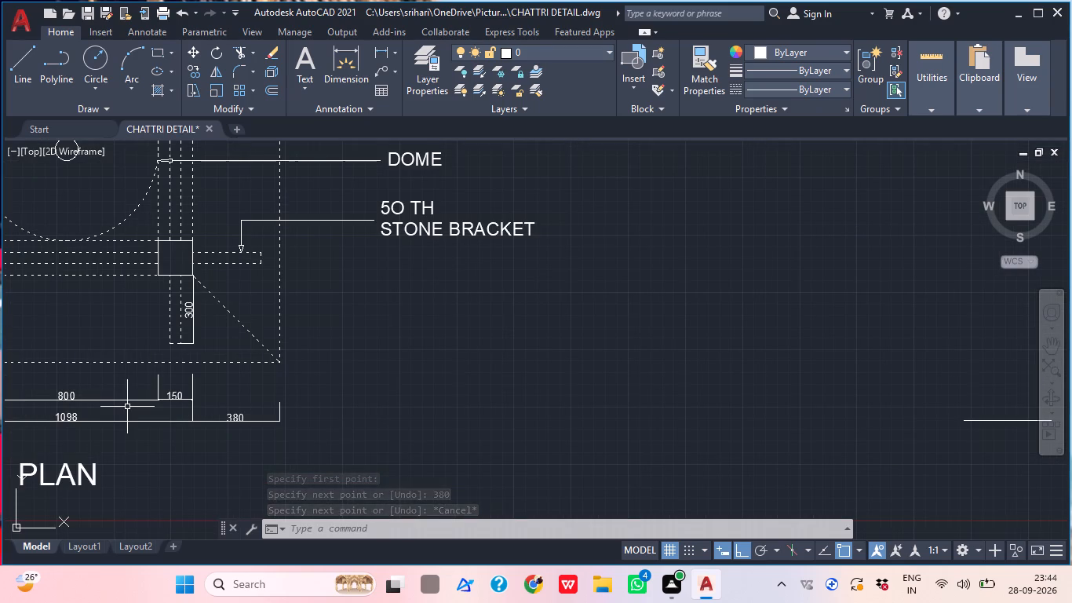
pyautogui.scroll(-3, 455, 384)
pyautogui.moveTo(659, 410); pyautogui.dragTo(614, 418, button='middle')
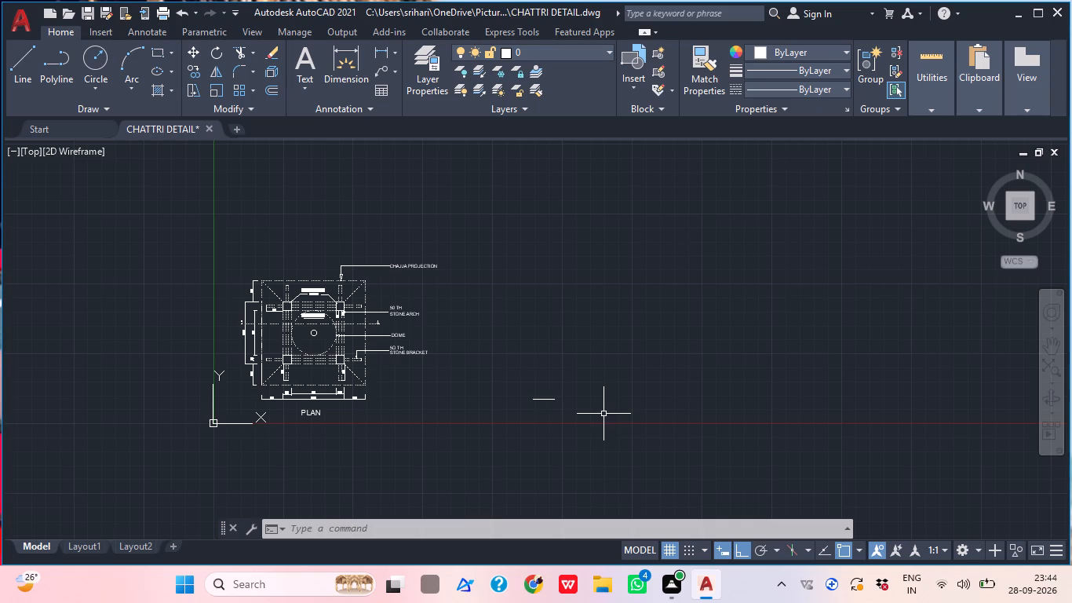
pyautogui.scroll(2, 582, 405)
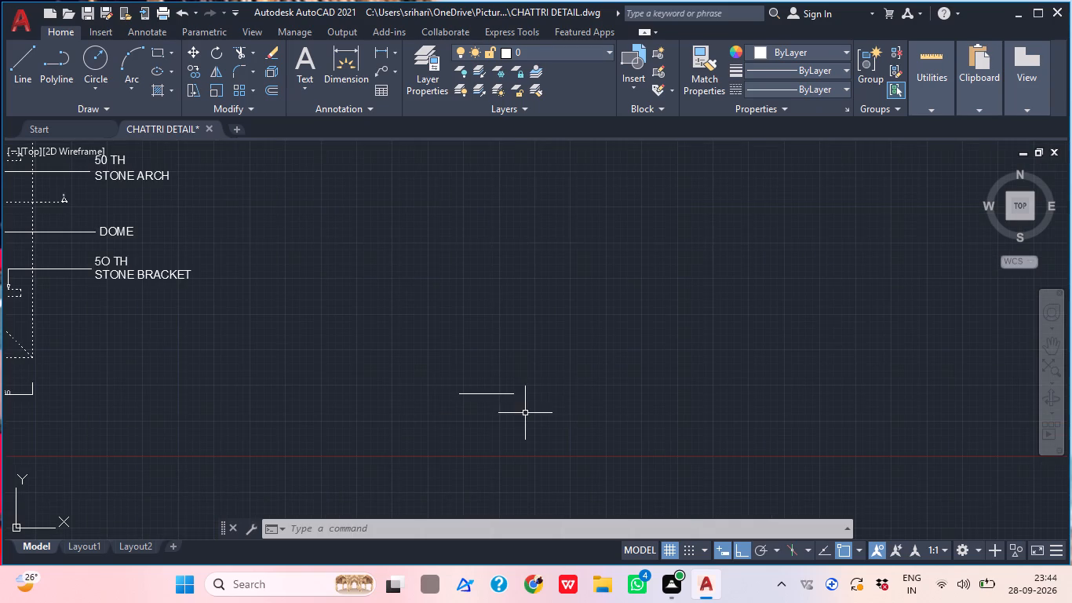
pyautogui.scroll(2, 510, 389)
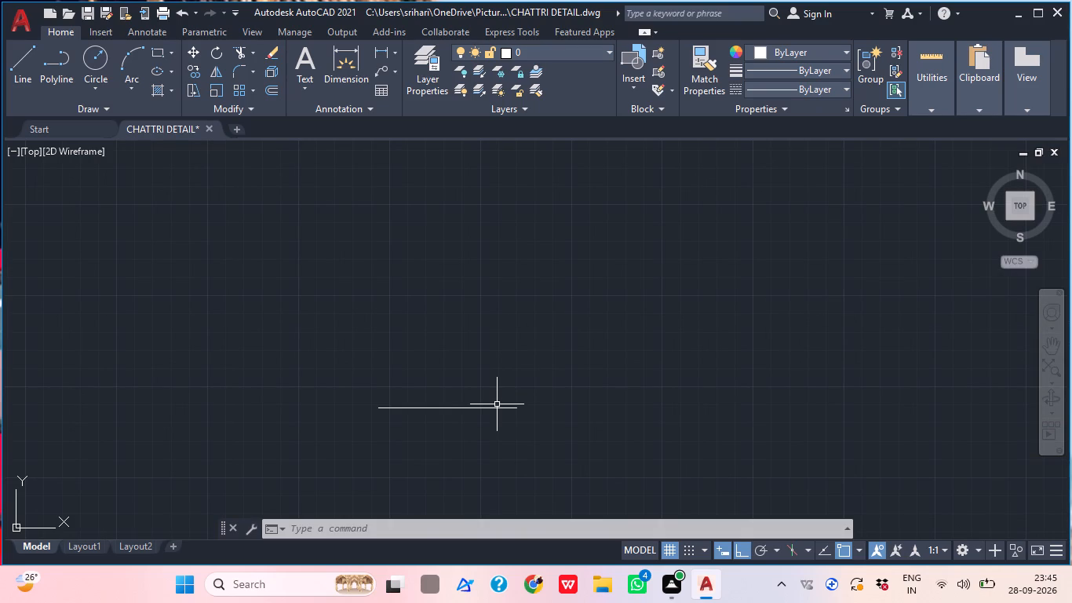
pyautogui.press('l')
pyautogui.press('space')
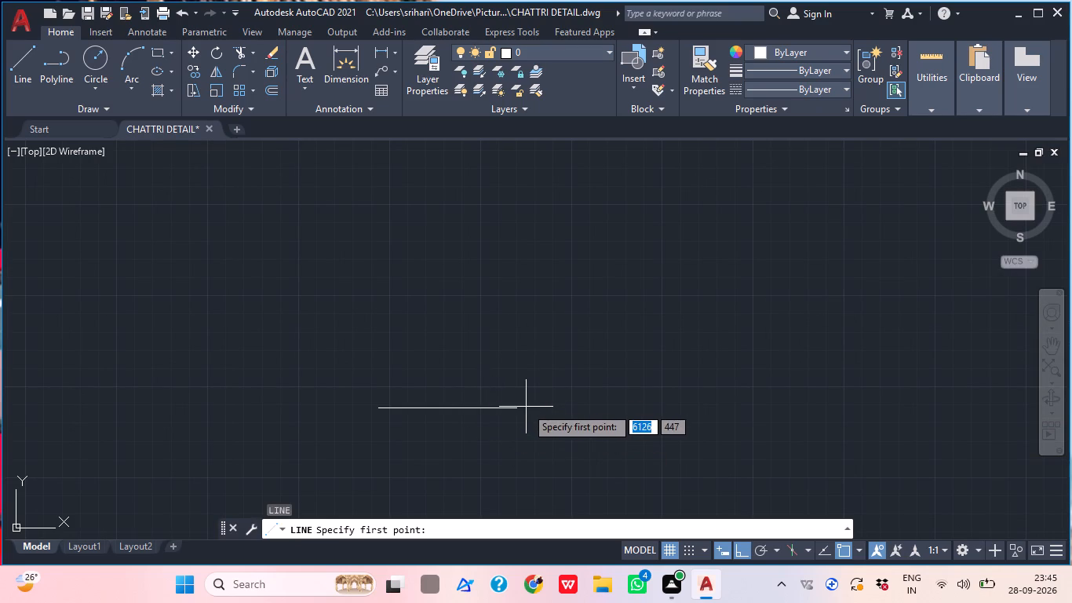
pyautogui.click(516, 409)
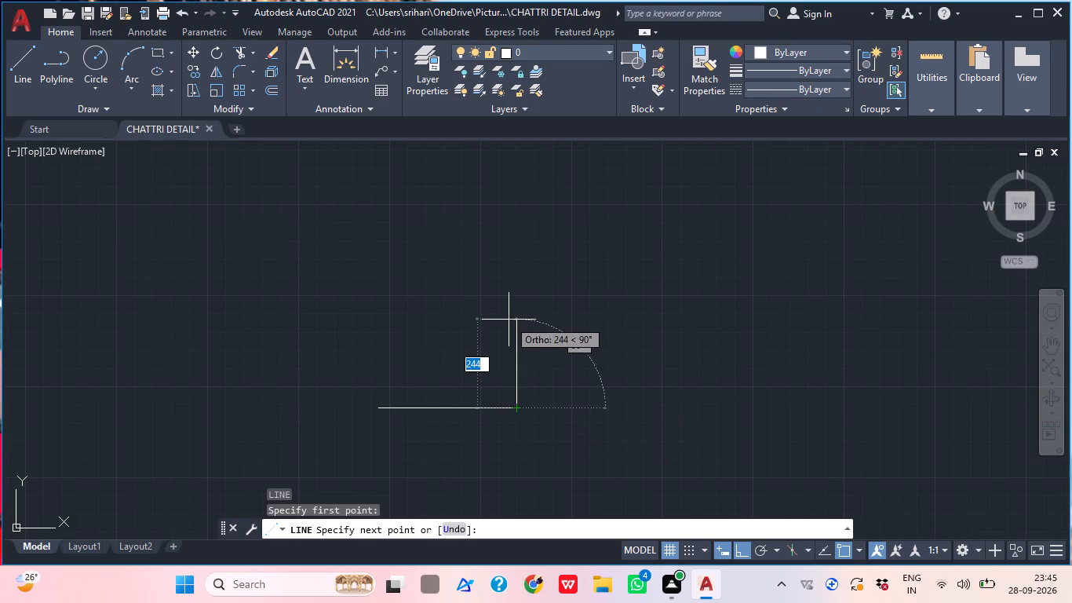
pyautogui.write('32')
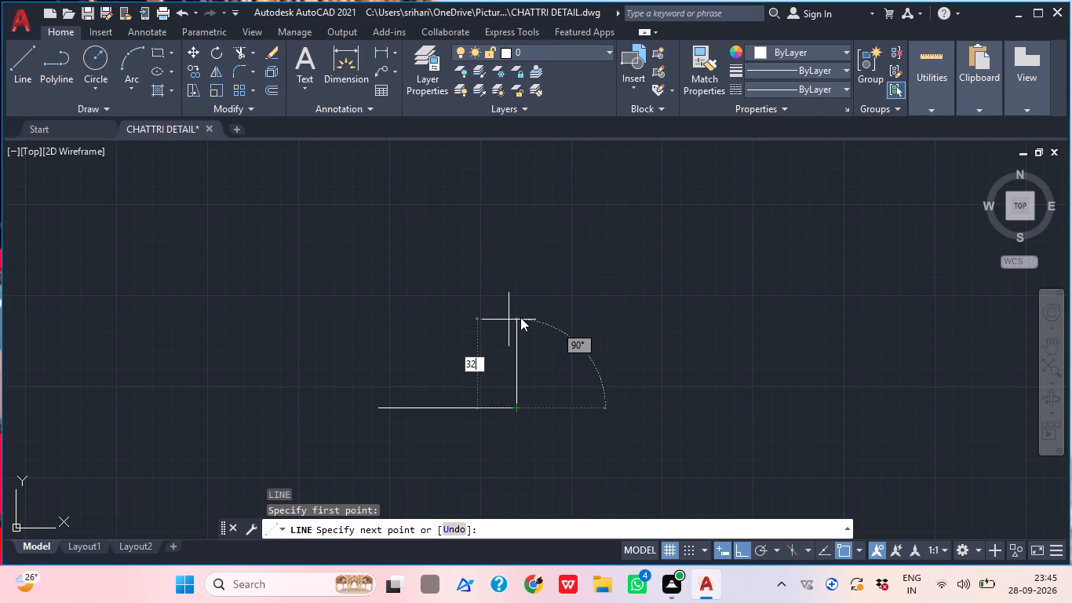
pyautogui.press('5')
pyautogui.hotkey('shift', '"')
pyautogui.press('BackSpace')
pyautogui.press('Return')
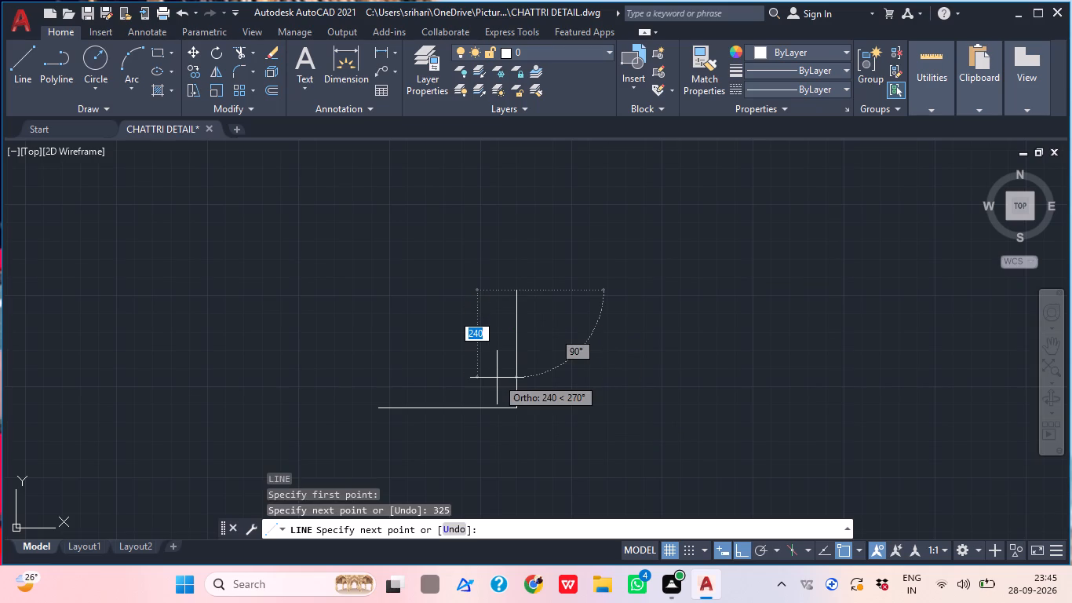
pyautogui.press('Escape')
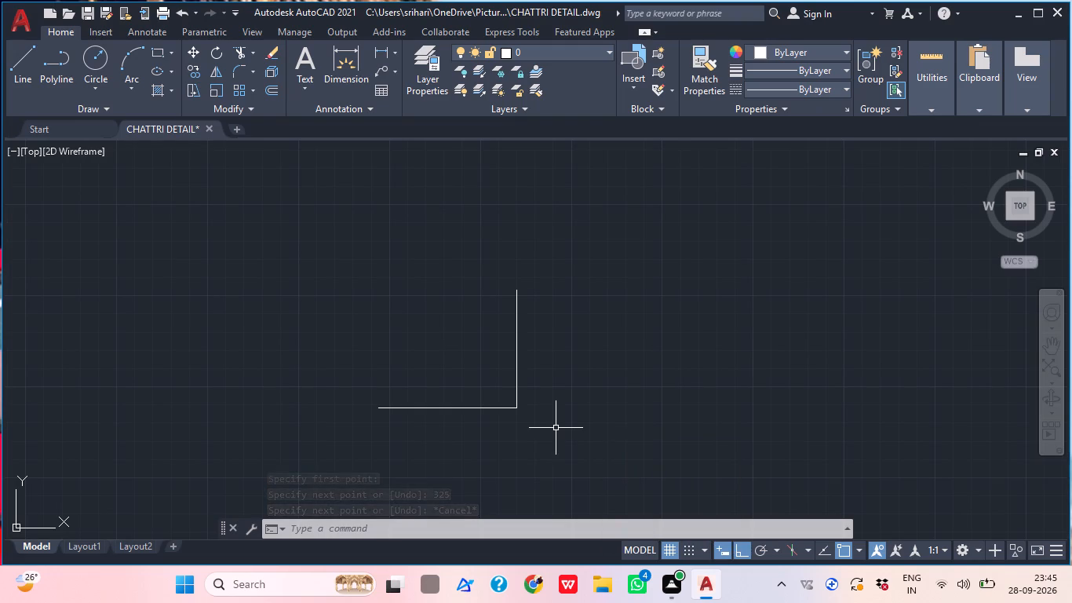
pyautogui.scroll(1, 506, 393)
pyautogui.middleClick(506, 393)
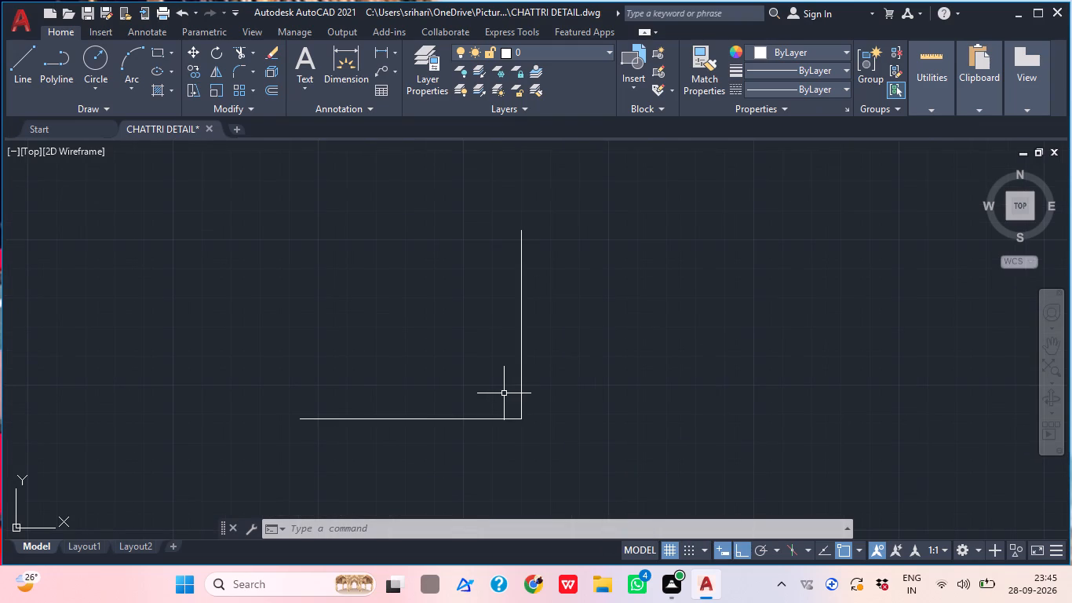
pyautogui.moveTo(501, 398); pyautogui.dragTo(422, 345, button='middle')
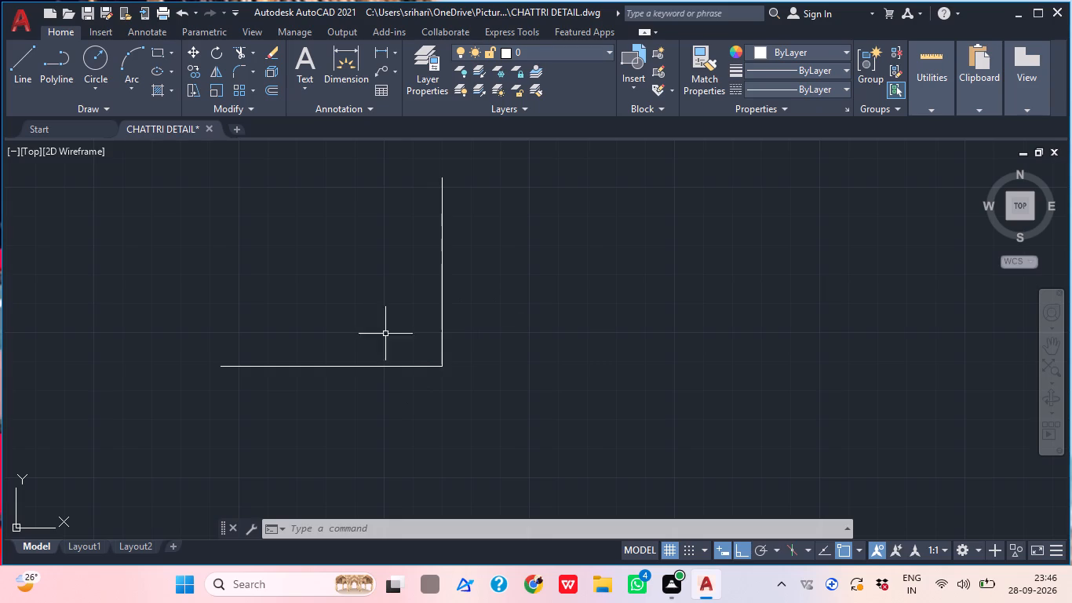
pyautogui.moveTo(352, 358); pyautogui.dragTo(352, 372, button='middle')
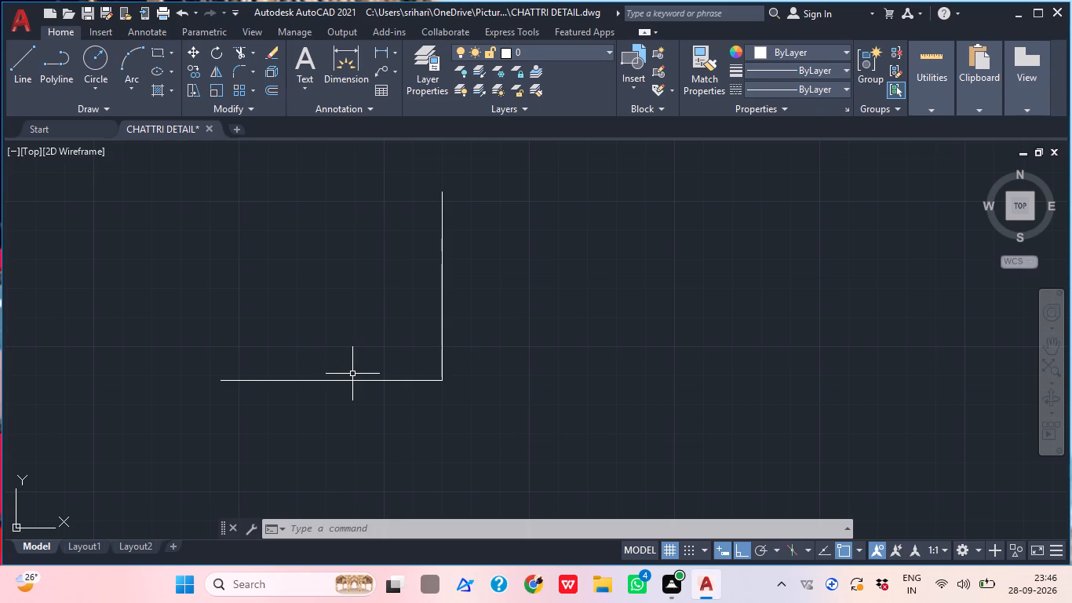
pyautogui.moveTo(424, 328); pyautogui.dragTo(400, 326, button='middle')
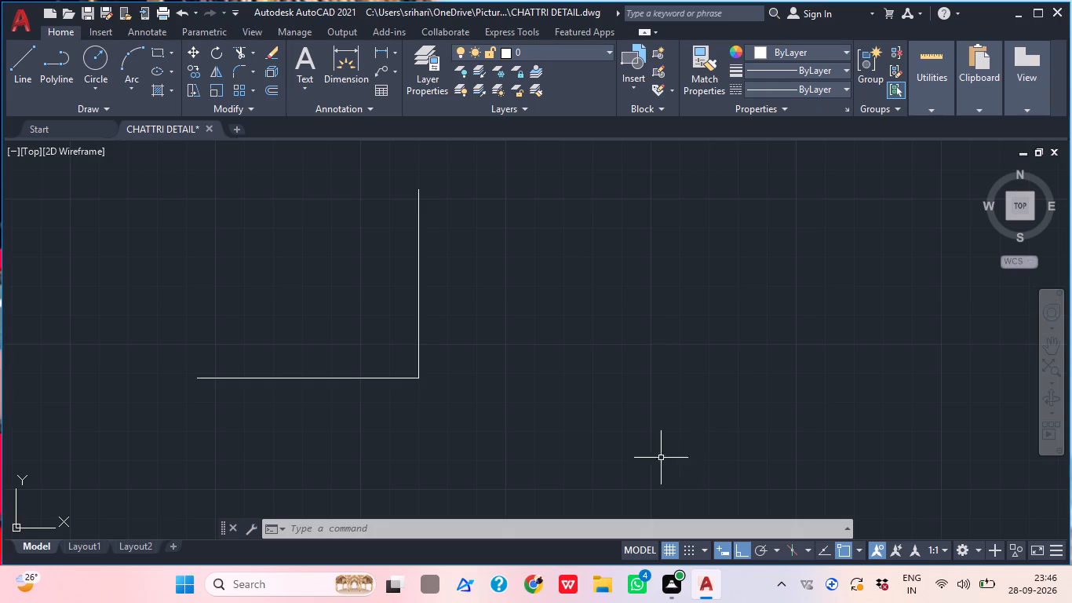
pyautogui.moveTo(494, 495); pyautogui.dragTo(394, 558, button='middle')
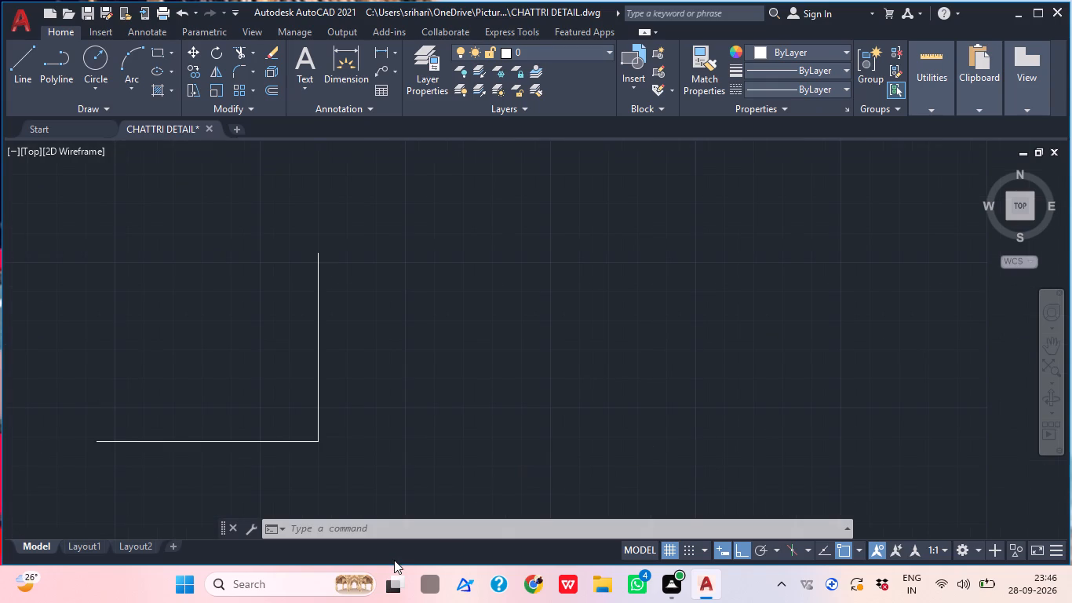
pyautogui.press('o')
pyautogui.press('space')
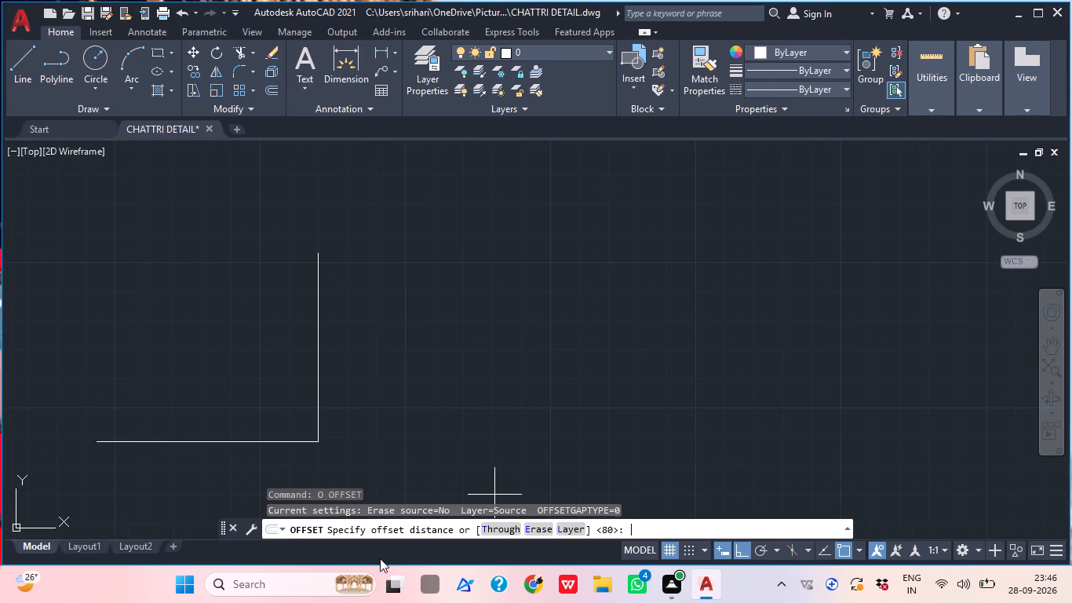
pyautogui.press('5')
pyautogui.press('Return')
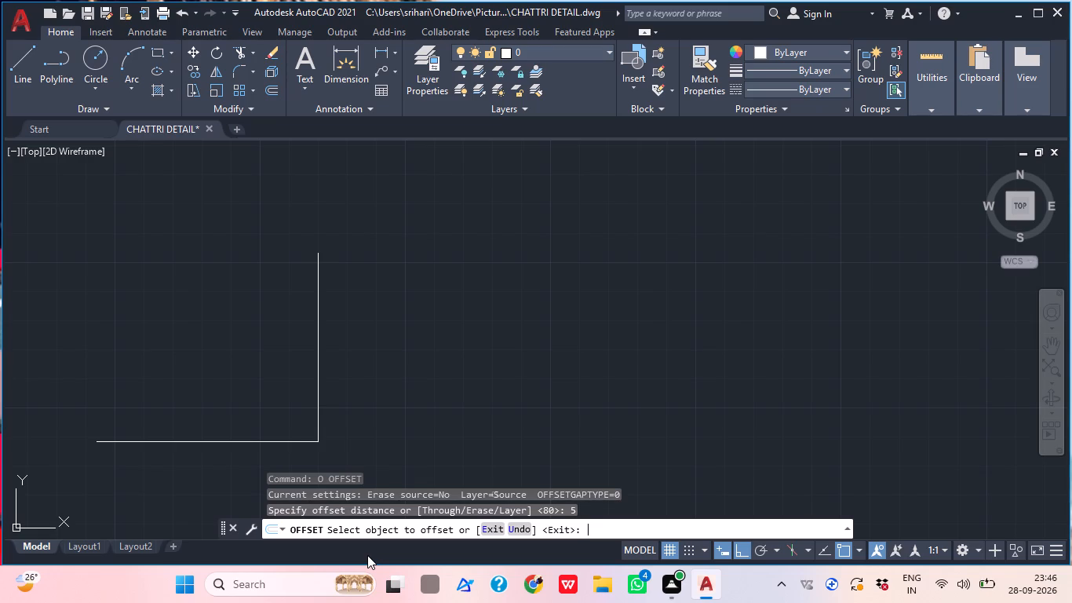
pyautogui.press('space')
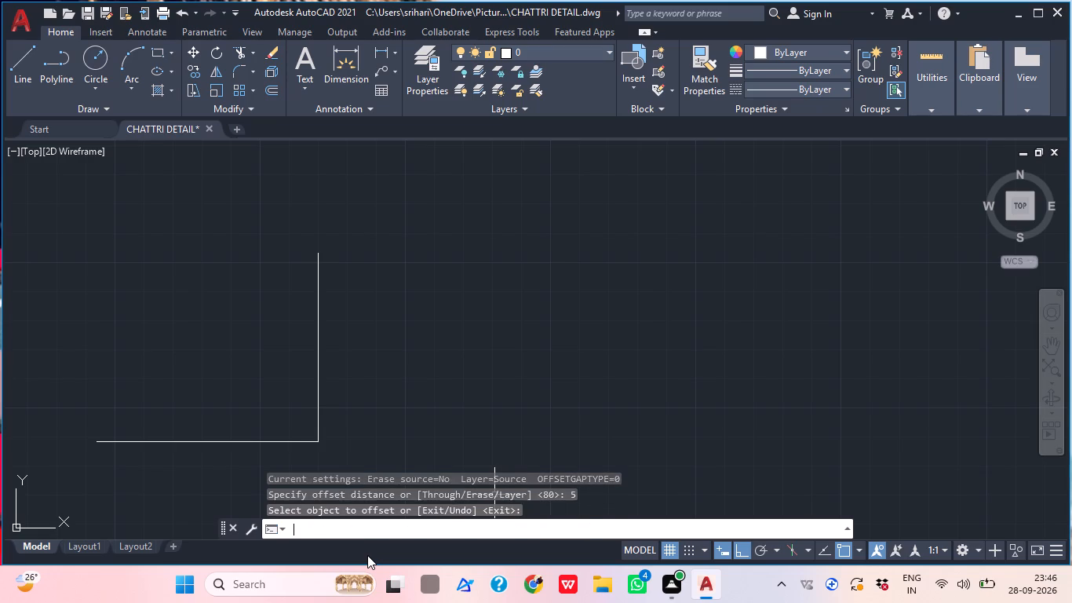
# Offset the 325 vertical line by 15 to its right side, away from the horizontal line.
pyautogui.press('space')
pyautogui.press('1')
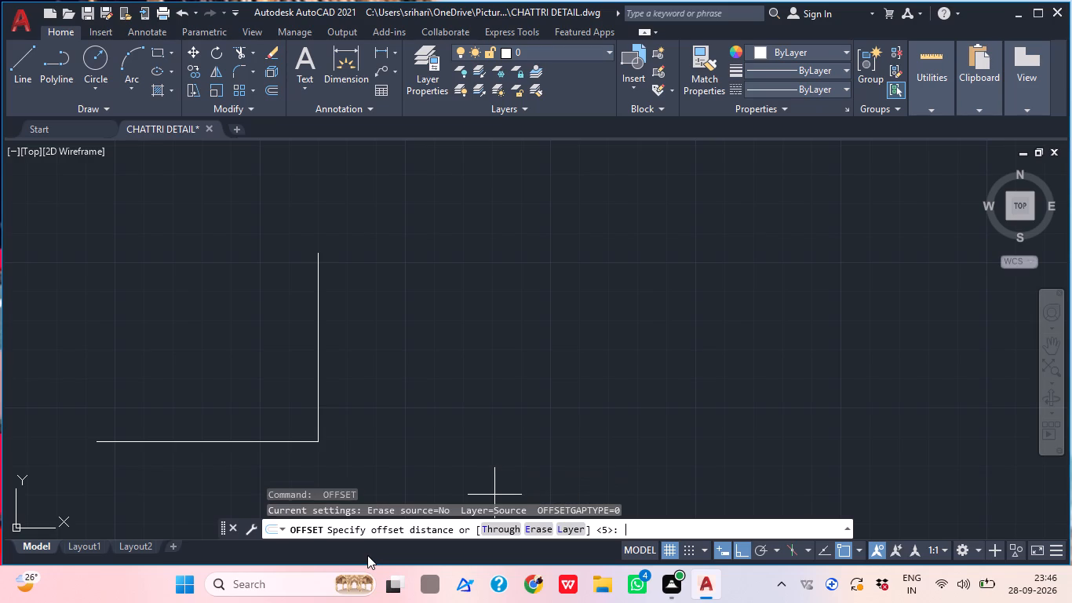
pyautogui.press('5')
pyautogui.press('Return')
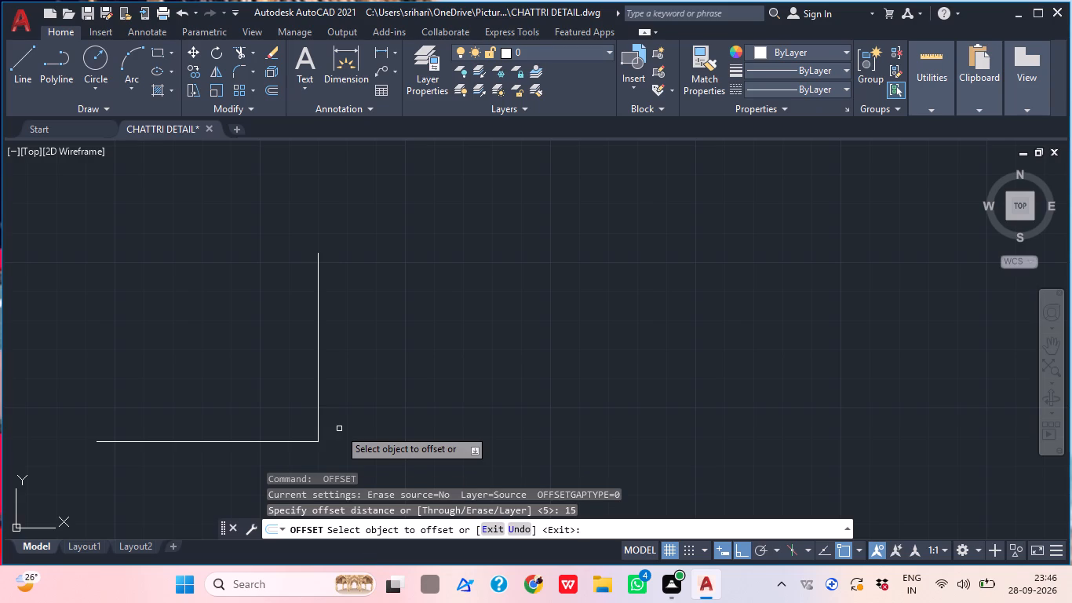
pyautogui.click(319, 395)
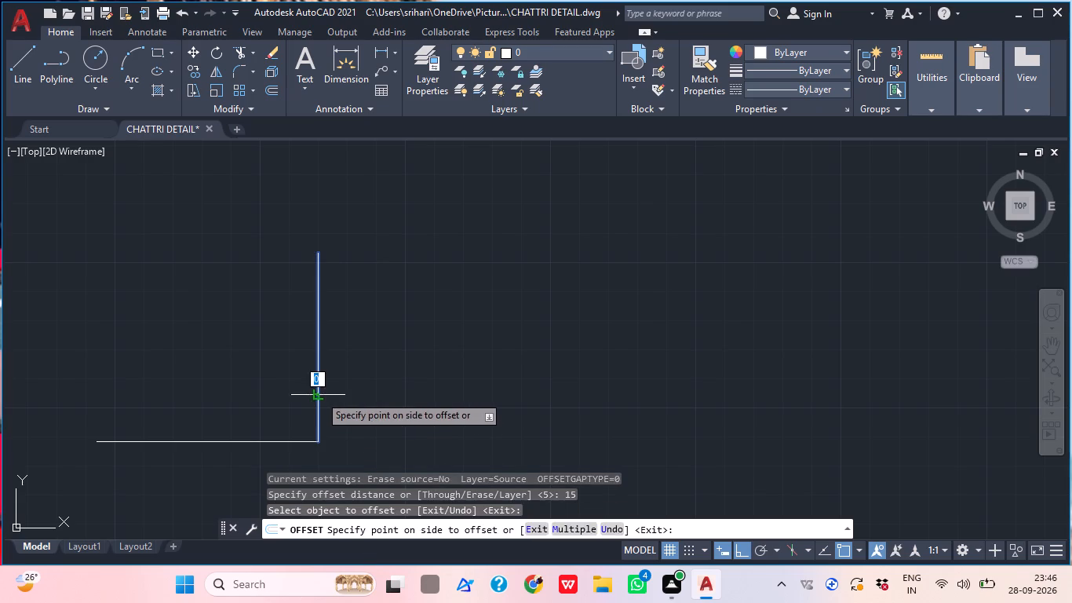
pyautogui.click(366, 386)
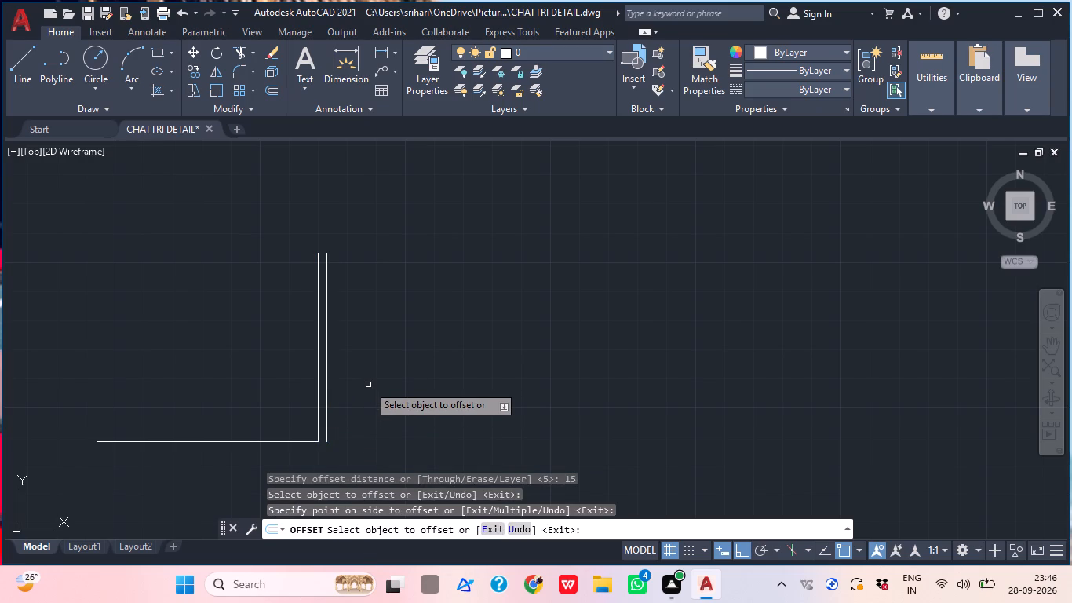
pyautogui.press('space')
# Offset the second vertical line by 40 to its right side, away from the horizontal base line.
pyautogui.press('space')
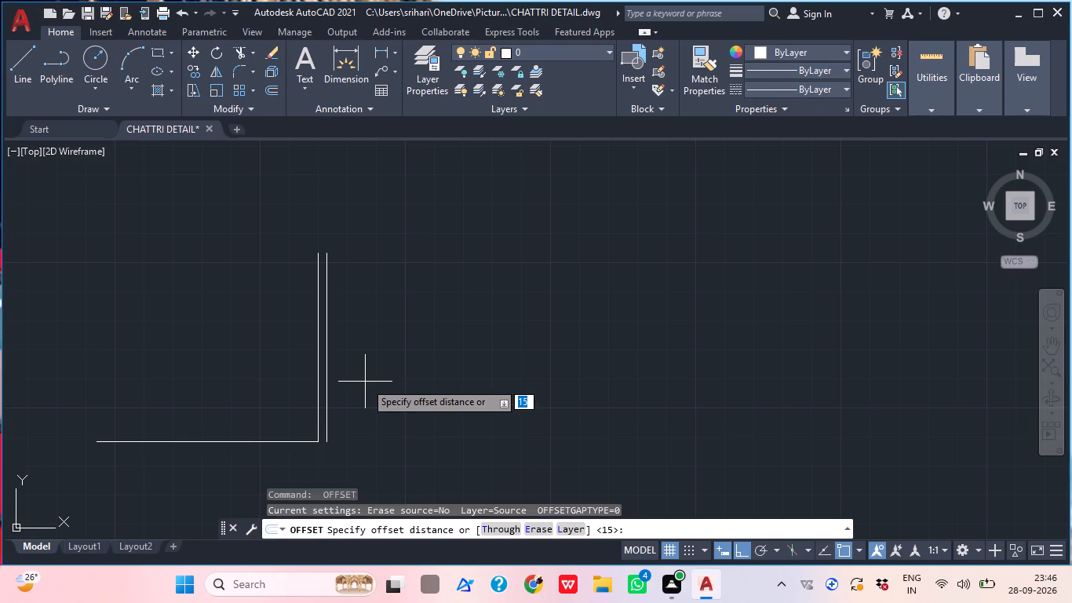
pyautogui.press('4')
pyautogui.press('0')
pyautogui.press('Return')
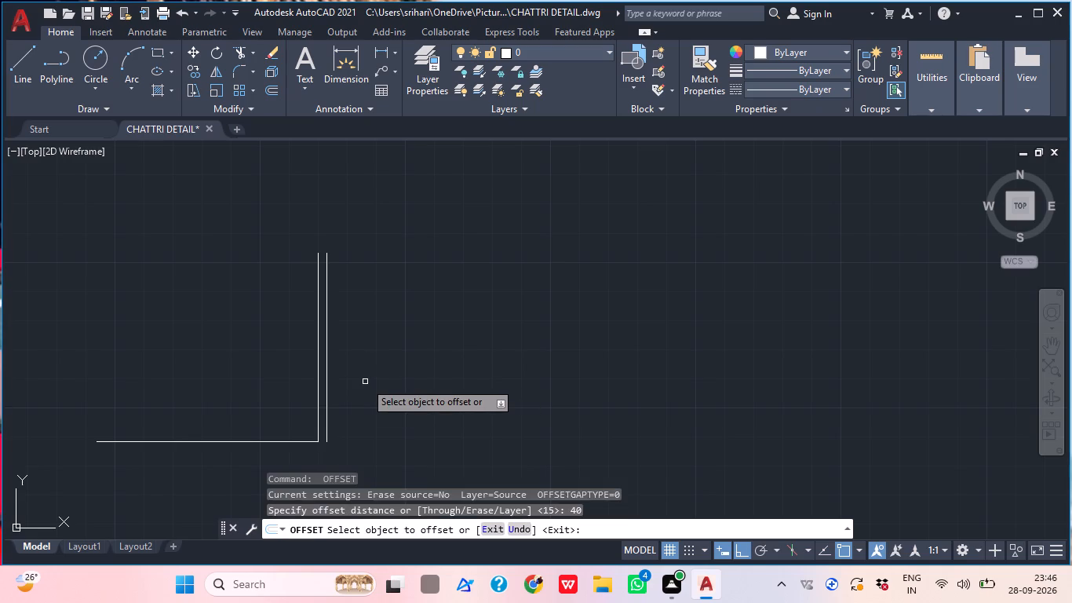
pyautogui.scroll(1, 332, 406)
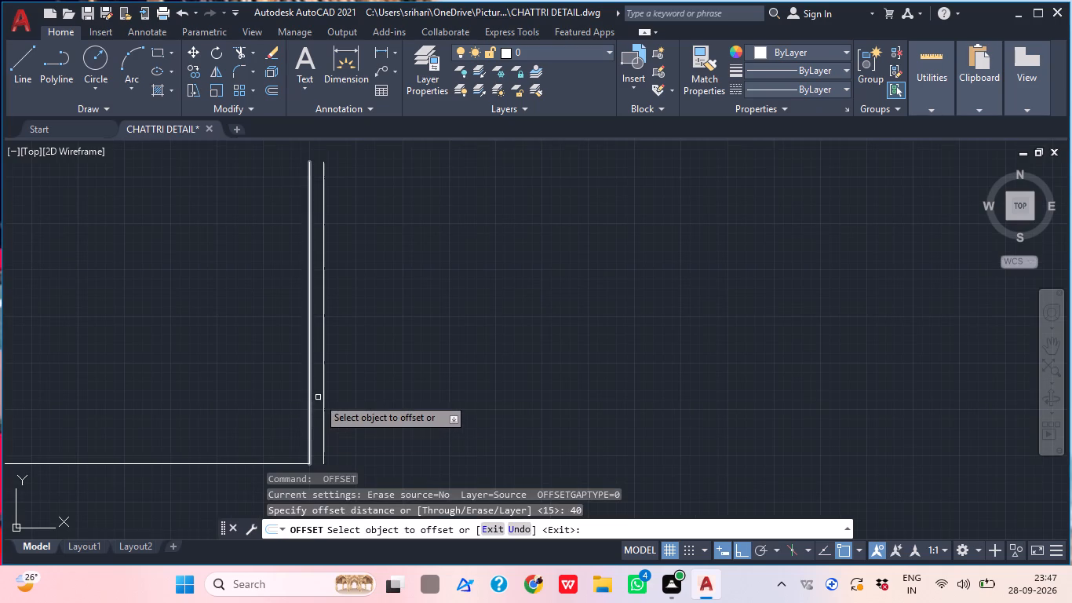
pyautogui.click(322, 397)
pyautogui.click(375, 398)
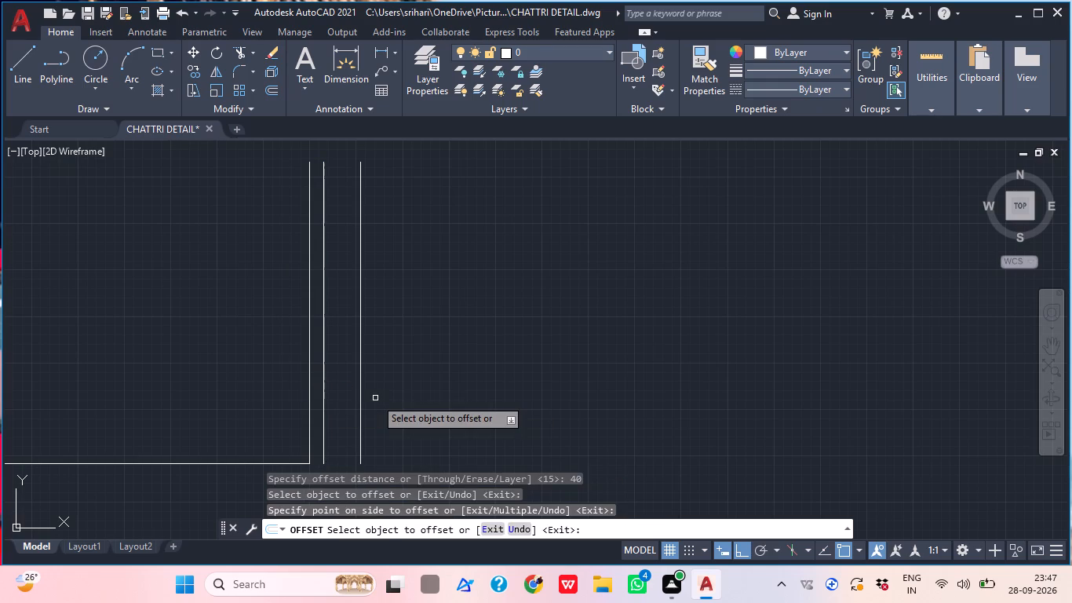
pyautogui.press('space')
# Offset the newest, outermost vertical line by another 40 to its right side.
pyautogui.press('space')
pyautogui.press('space')
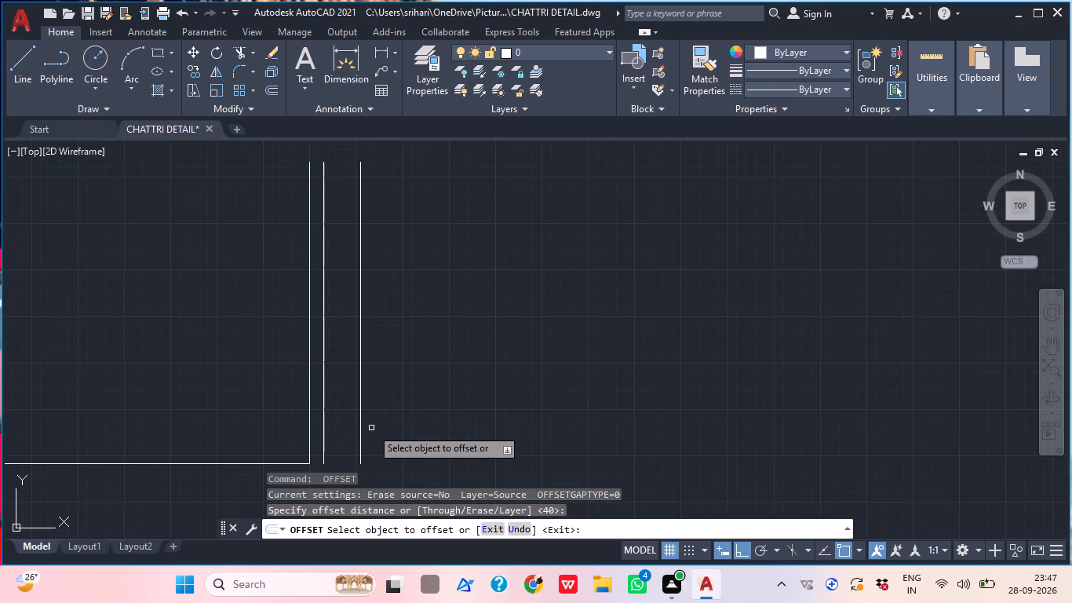
pyautogui.click(359, 421)
pyautogui.click(442, 418)
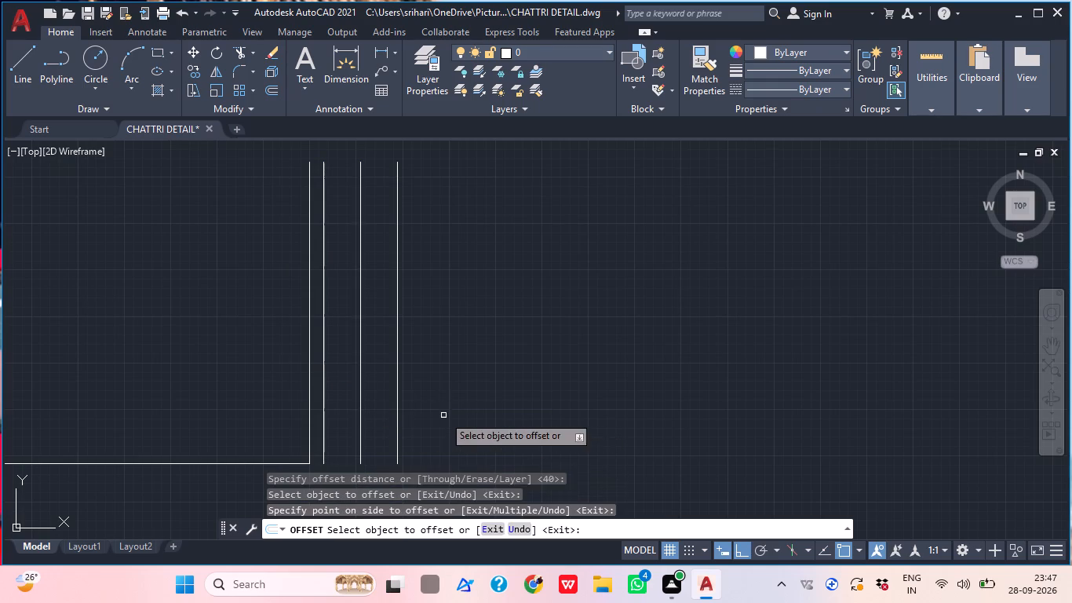
pyautogui.scroll(-4, 497, 388)
pyautogui.moveTo(494, 388); pyautogui.dragTo(433, 397, button='middle')
pyautogui.scroll(2, 392, 331)
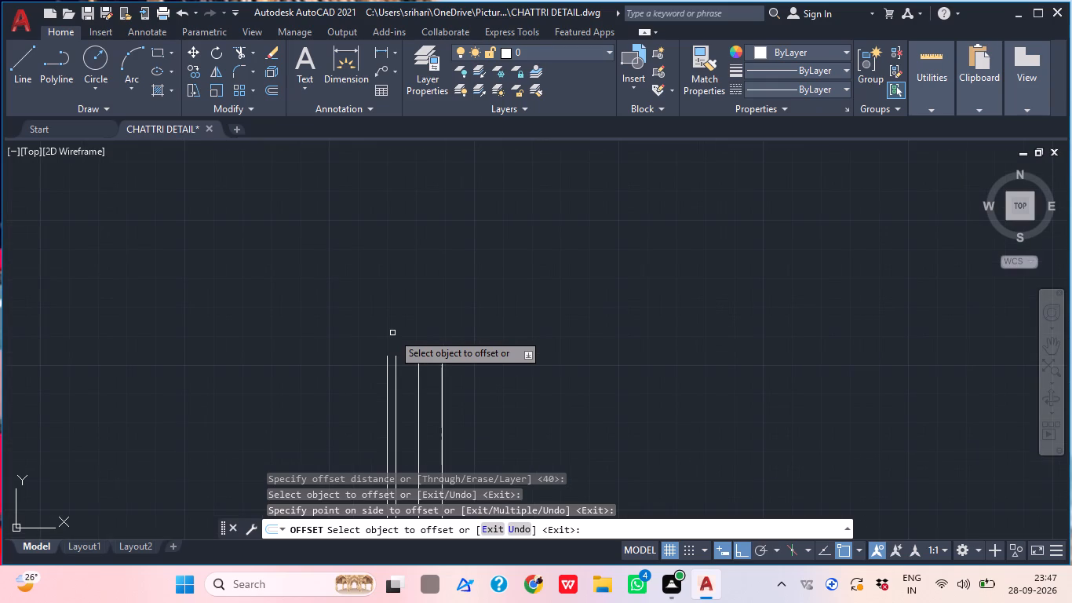
pyautogui.press('Escape')
# Draw a horizontal line joining the top ends of the verticals, from the leftmost one to the rightmost one.
pyautogui.write('L')
pyautogui.press('space')
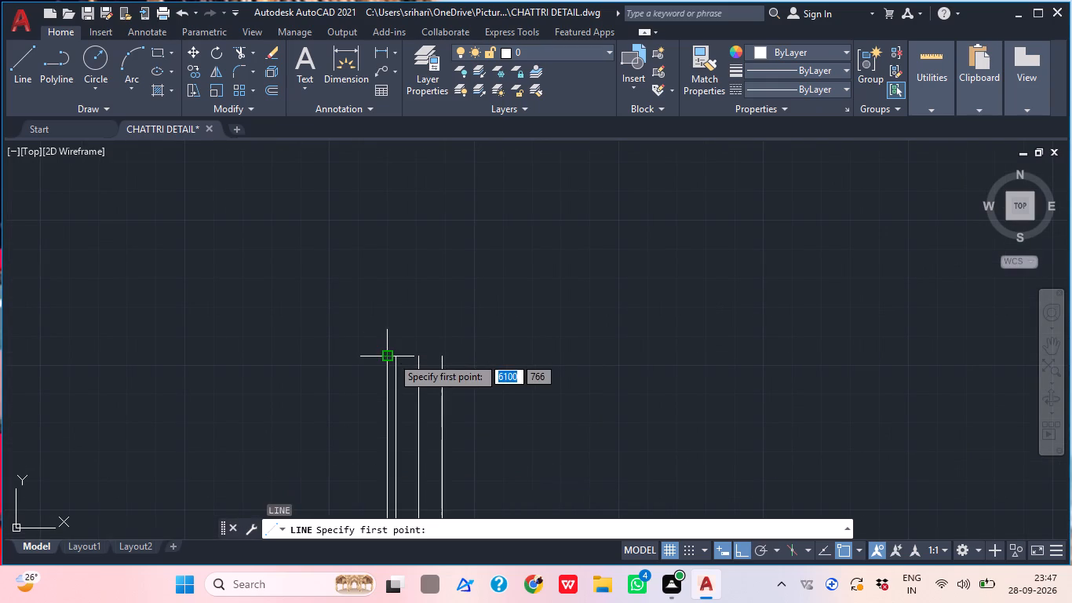
pyautogui.scroll(2, 392, 356)
pyautogui.click(370, 363)
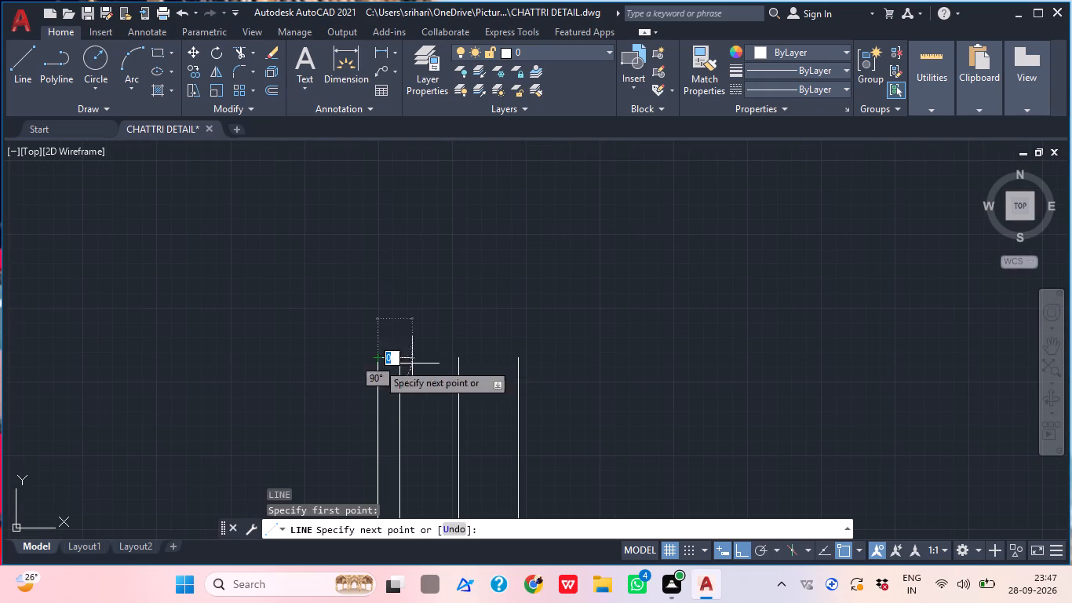
pyautogui.click(522, 359)
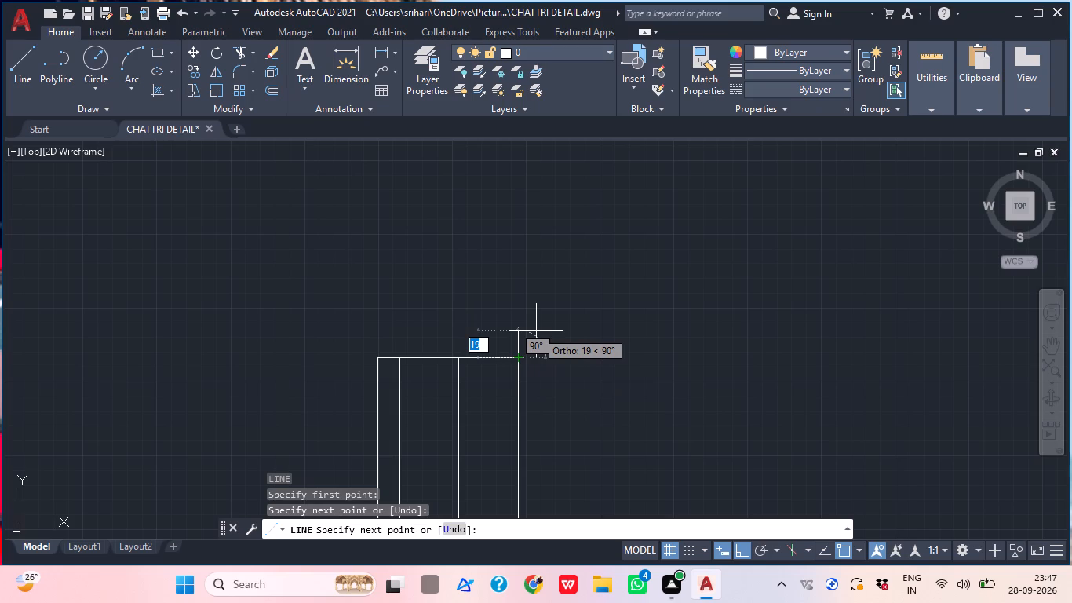
pyautogui.press('Escape')
# Draw a second horizontal line a short distance above the top line, aligned with the leftmost and rightmost verticals.
pyautogui.scroll(-2, 536, 331)
pyautogui.moveTo(525, 327); pyautogui.dragTo(425, 277, button='middle')
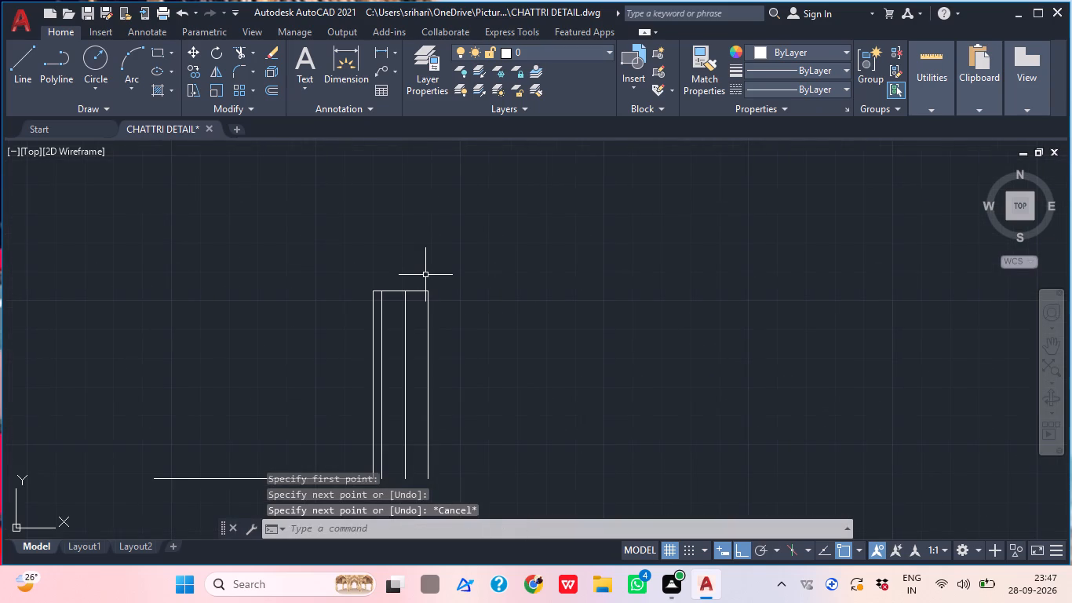
pyautogui.moveTo(414, 395); pyautogui.dragTo(414, 321, button='middle')
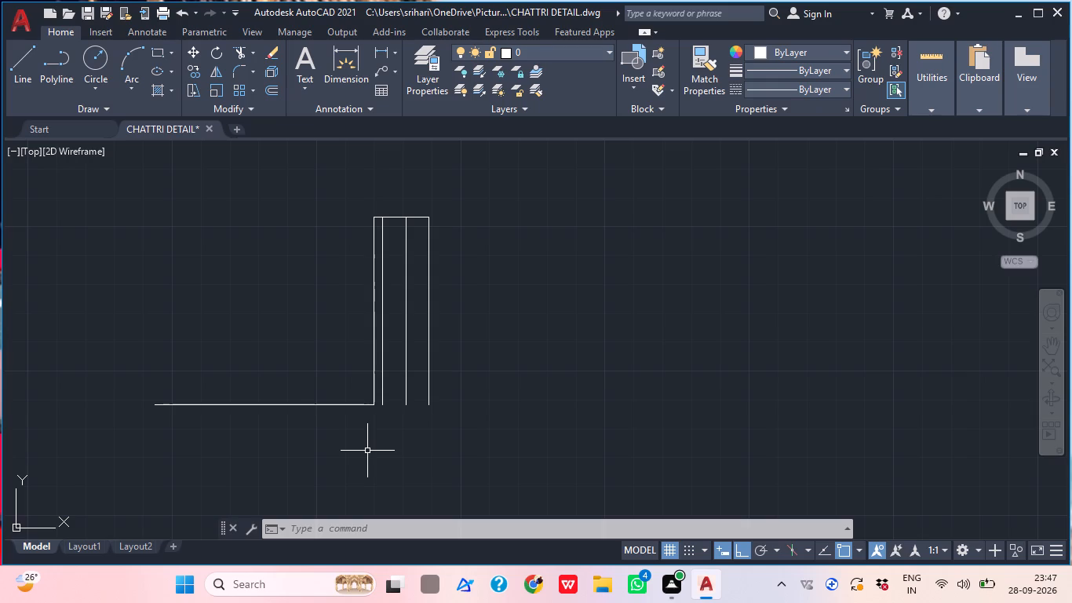
pyautogui.moveTo(446, 292); pyautogui.dragTo(446, 356, button='middle')
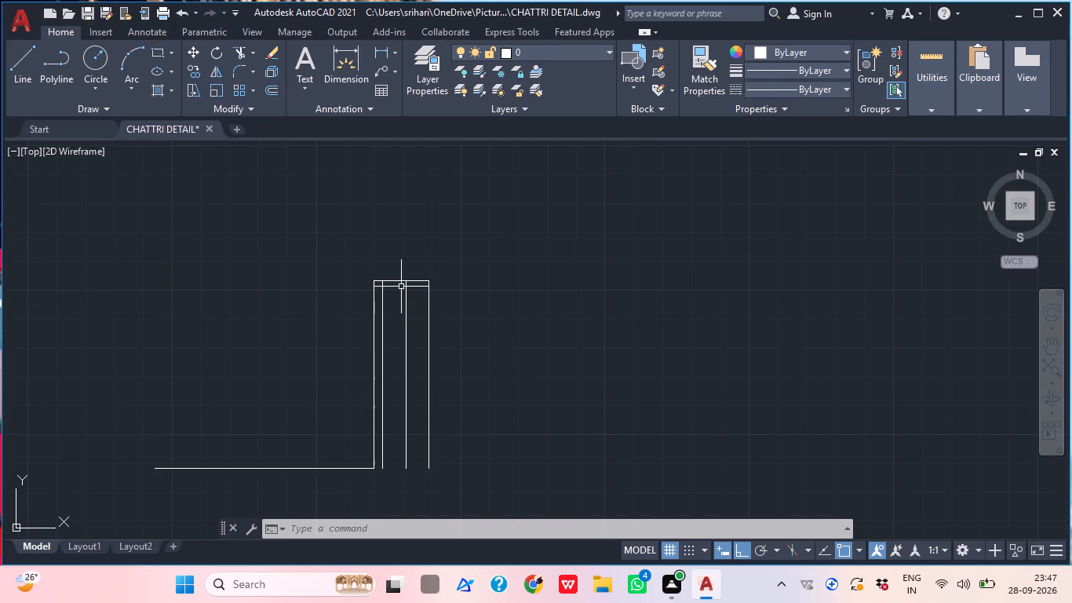
pyautogui.press('l')
pyautogui.press('Return')
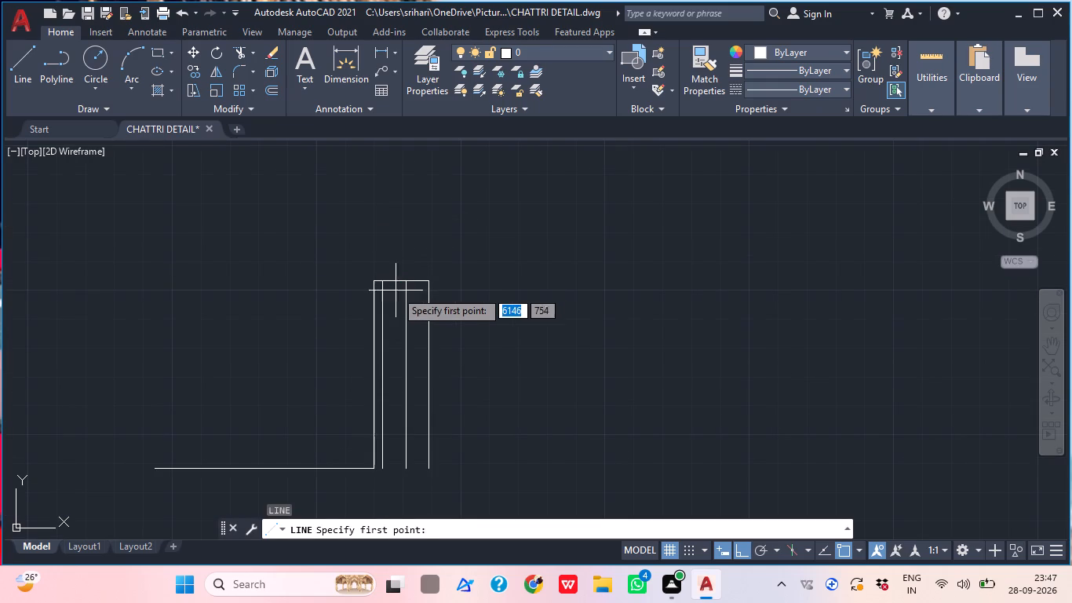
pyautogui.scroll(1, 370, 236)
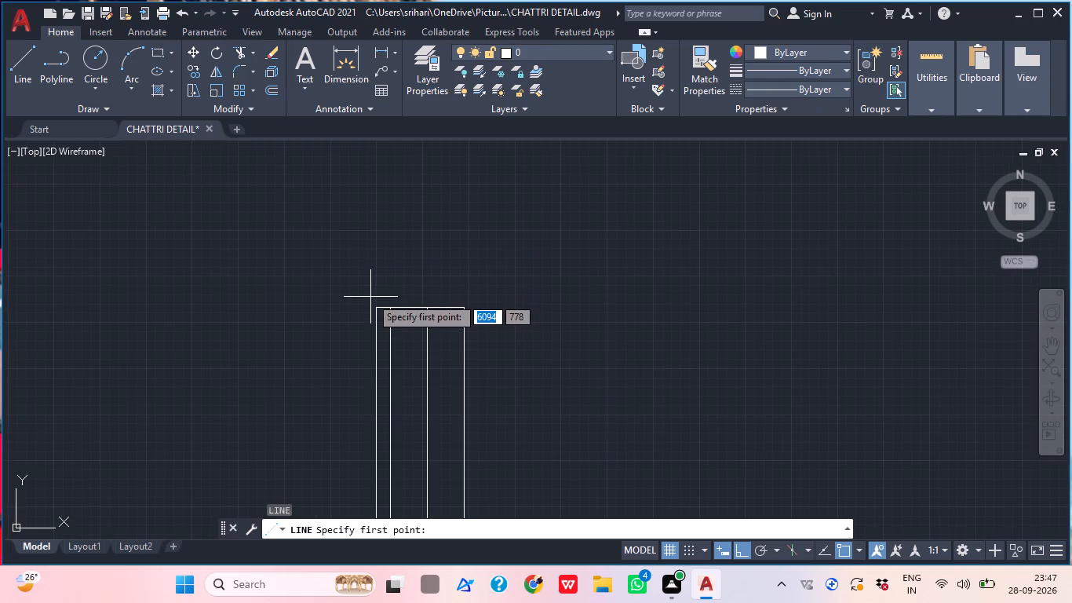
pyautogui.click(377, 225)
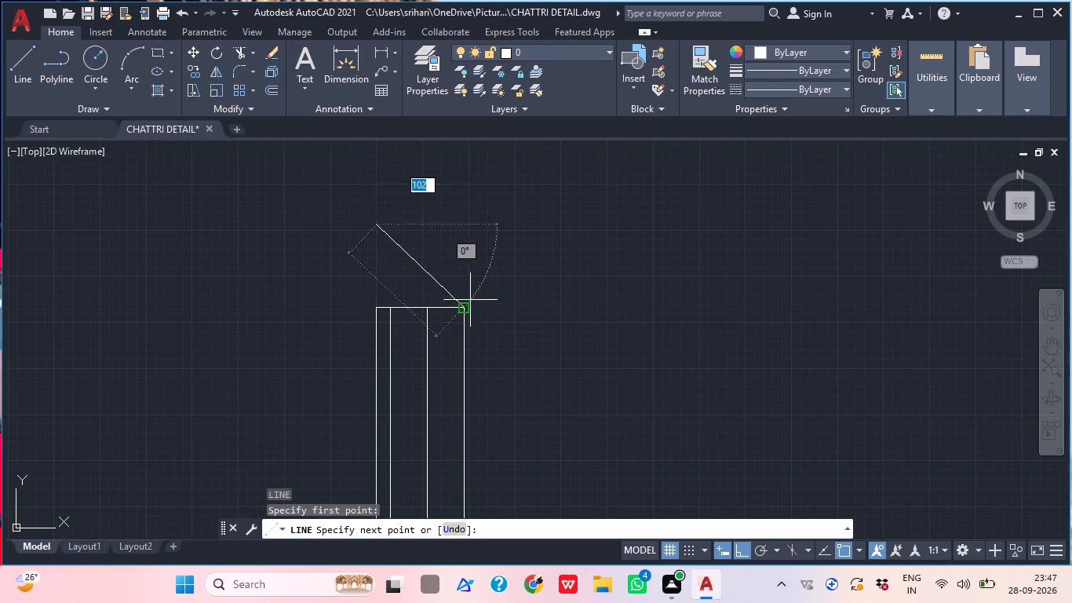
pyautogui.click(463, 229)
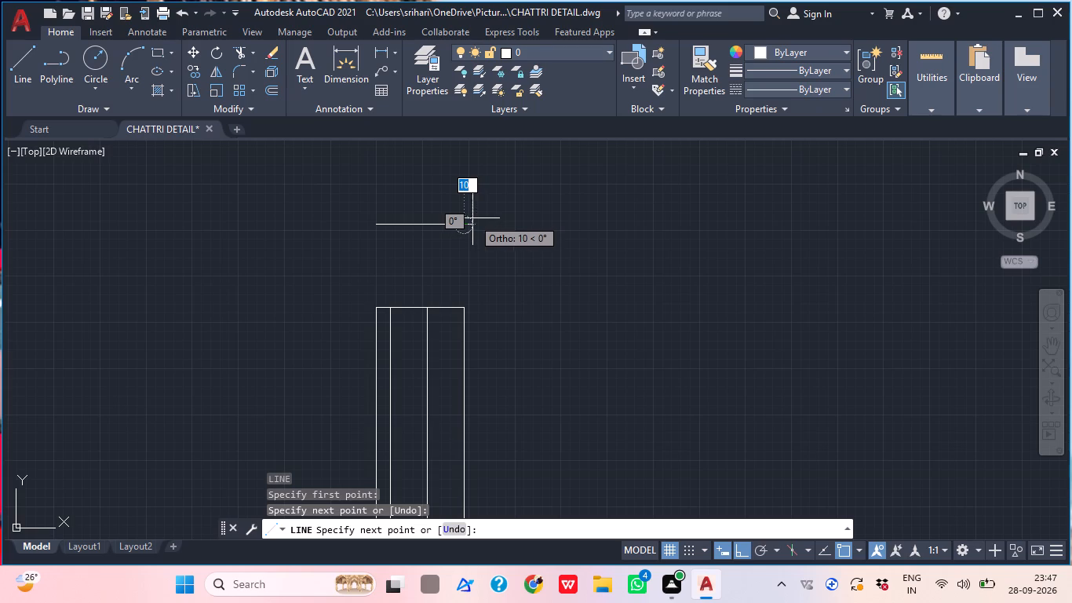
pyautogui.press('Escape')
# Extend the rightmost and leftmost vertical lines up to the new upper horizontal line.
pyautogui.write('EX')
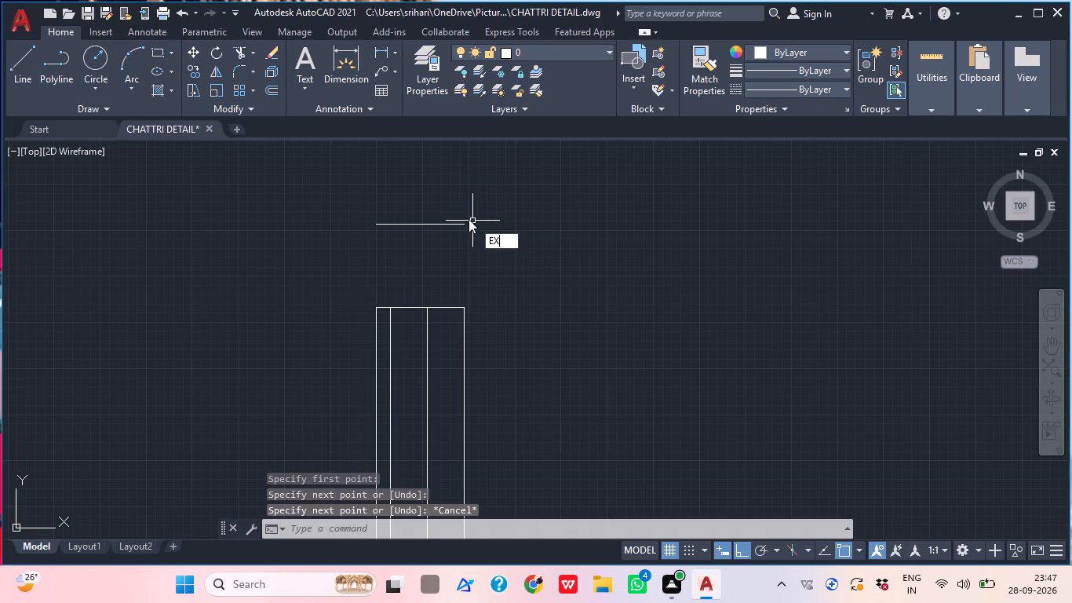
pyautogui.press('space')
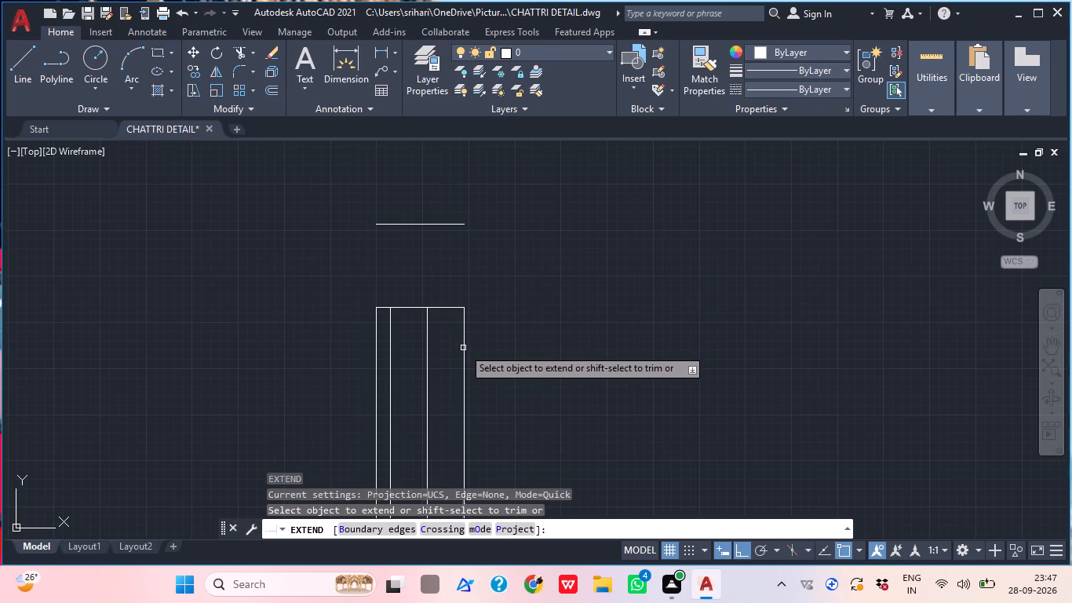
pyautogui.click(463, 348)
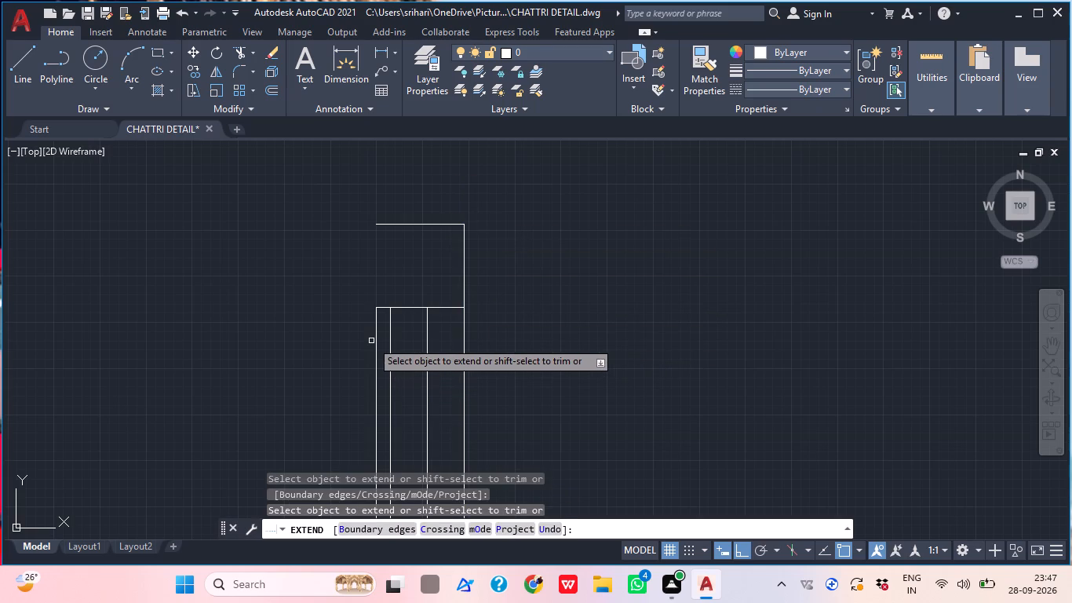
pyautogui.click(377, 333)
pyautogui.press('Escape')
# Using tracking, draw a horizontal line leftward from a point 75 above the corner where the base line meets the first vertical.
pyautogui.scroll(-2, 393, 314)
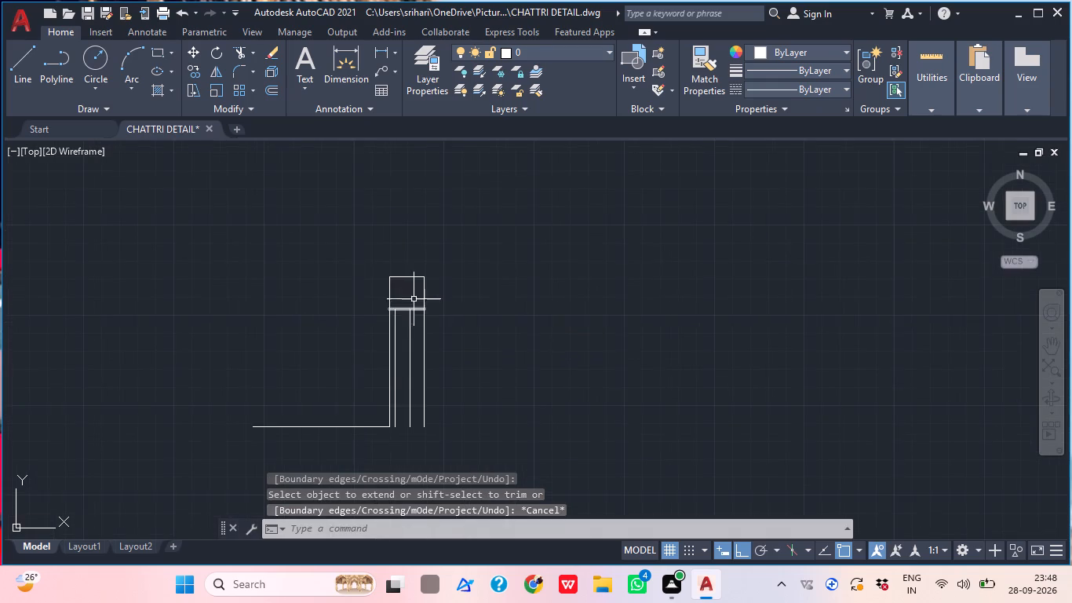
pyautogui.moveTo(432, 312); pyautogui.dragTo(438, 296, button='middle')
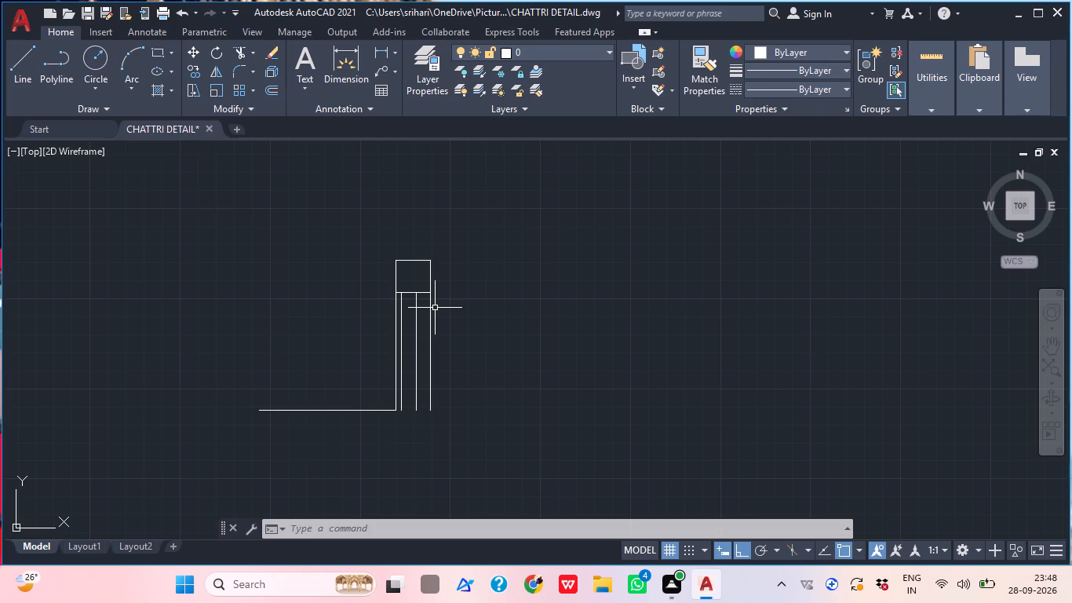
pyautogui.moveTo(381, 390); pyautogui.dragTo(379, 347, button='middle')
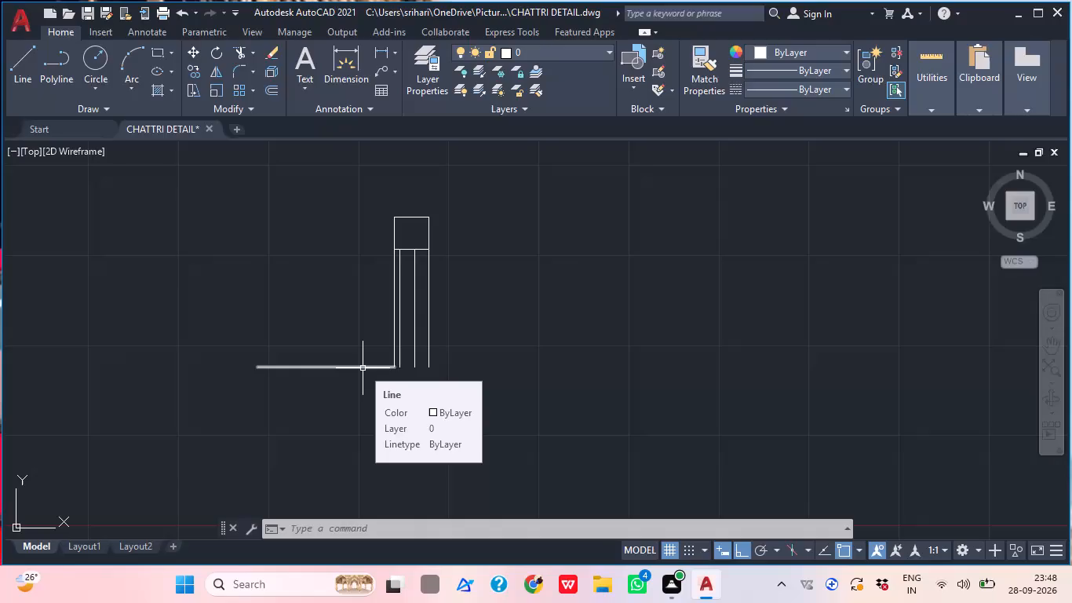
pyautogui.scroll(2, 377, 323)
pyautogui.middleClick(377, 323)
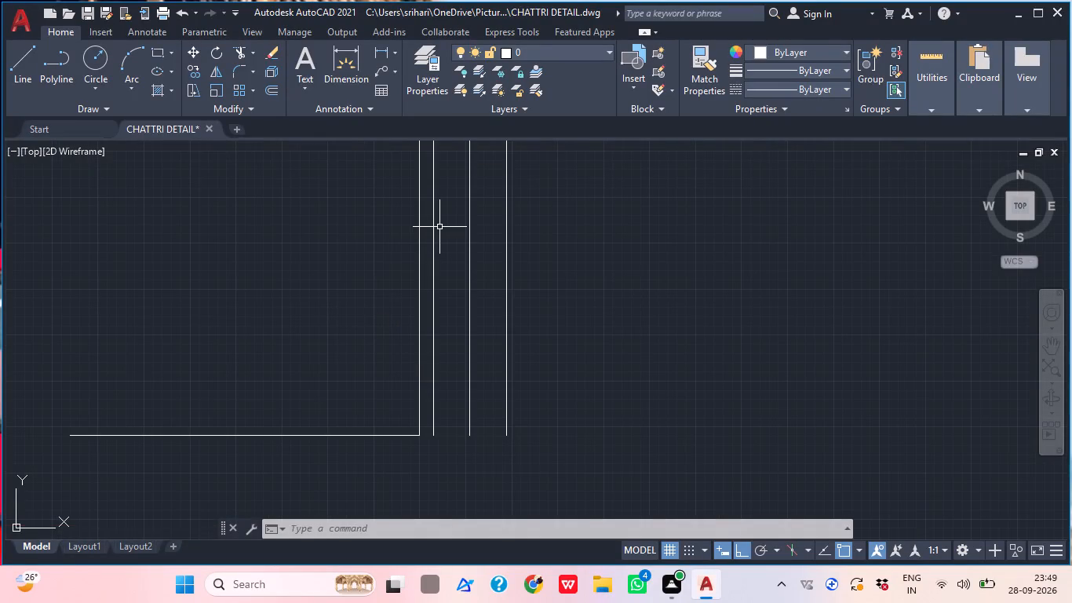
pyautogui.scroll(1, 443, 447)
pyautogui.press('l')
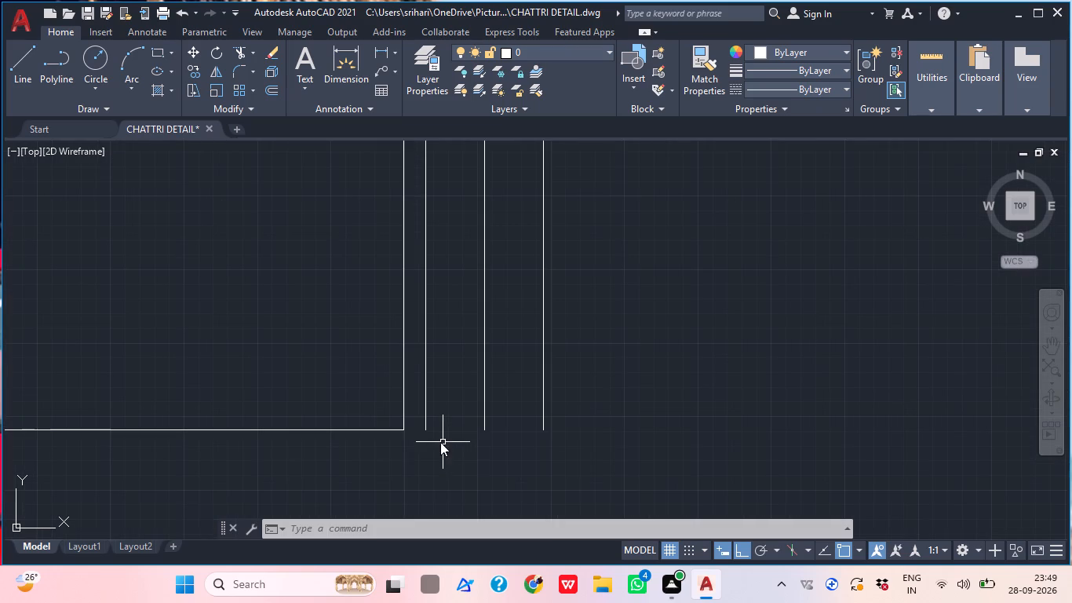
pyautogui.press('space')
pyautogui.press('t')
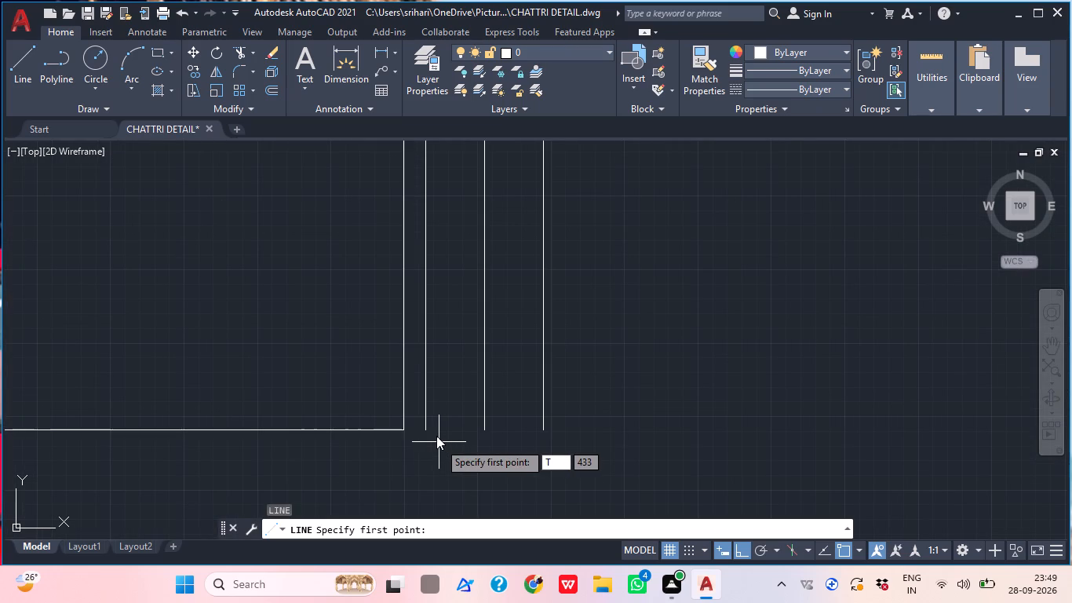
pyautogui.press('k')
pyautogui.press('Return')
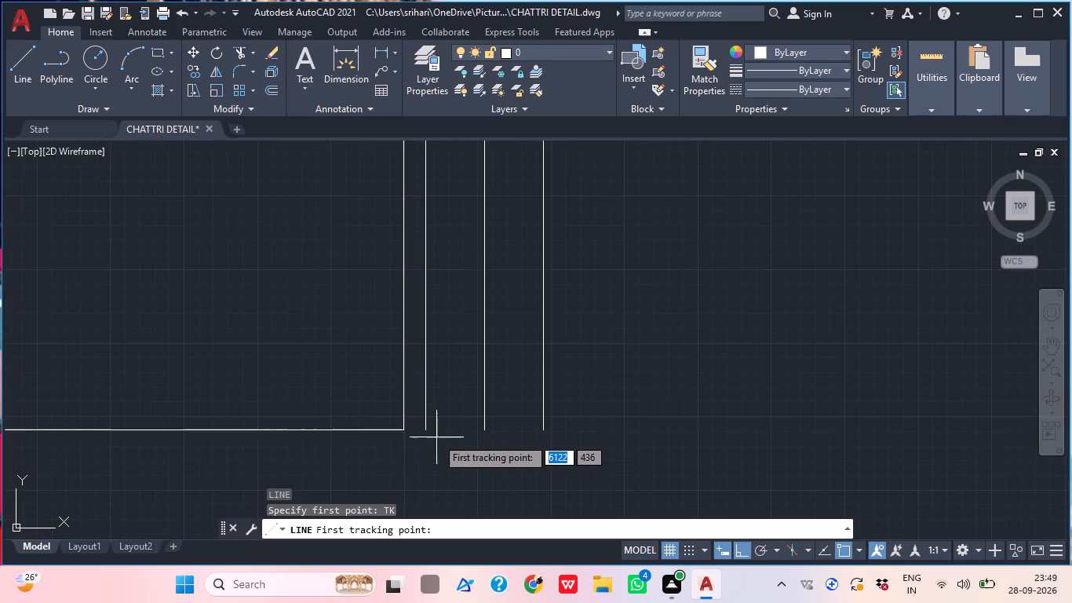
pyautogui.click(405, 427)
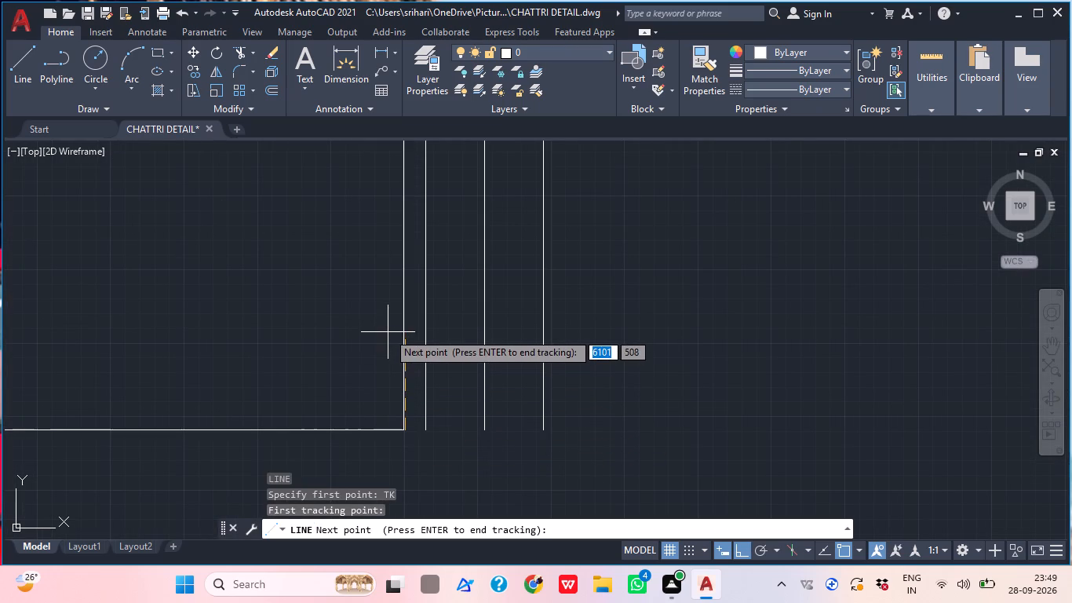
pyautogui.write('75')
pyautogui.press('Return')
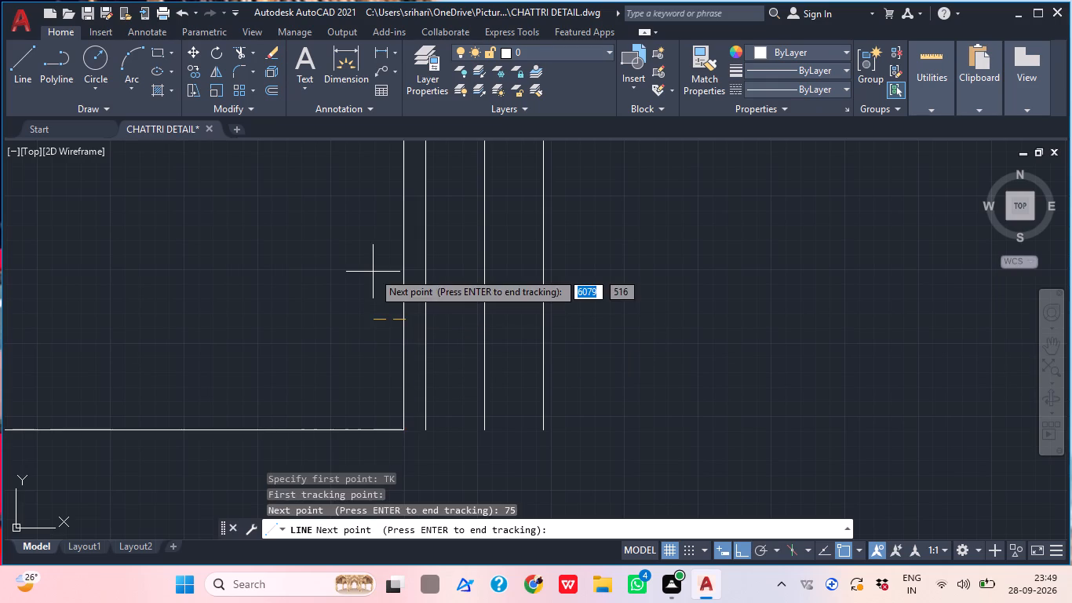
pyautogui.press('Return')
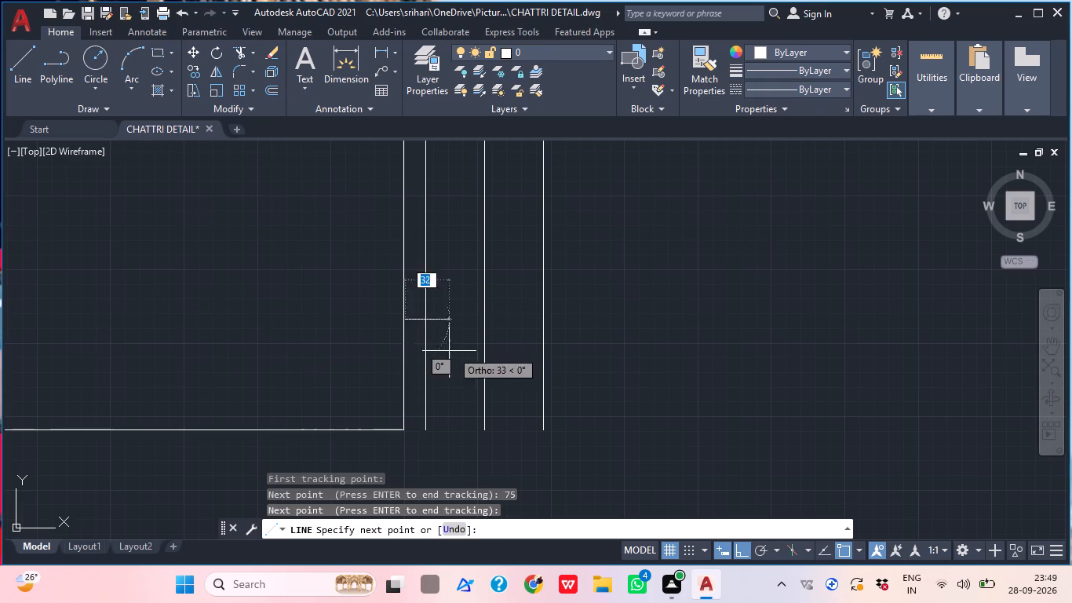
pyautogui.click(192, 308)
pyautogui.moveTo(290, 322); pyautogui.dragTo(316, 357, button='middle')
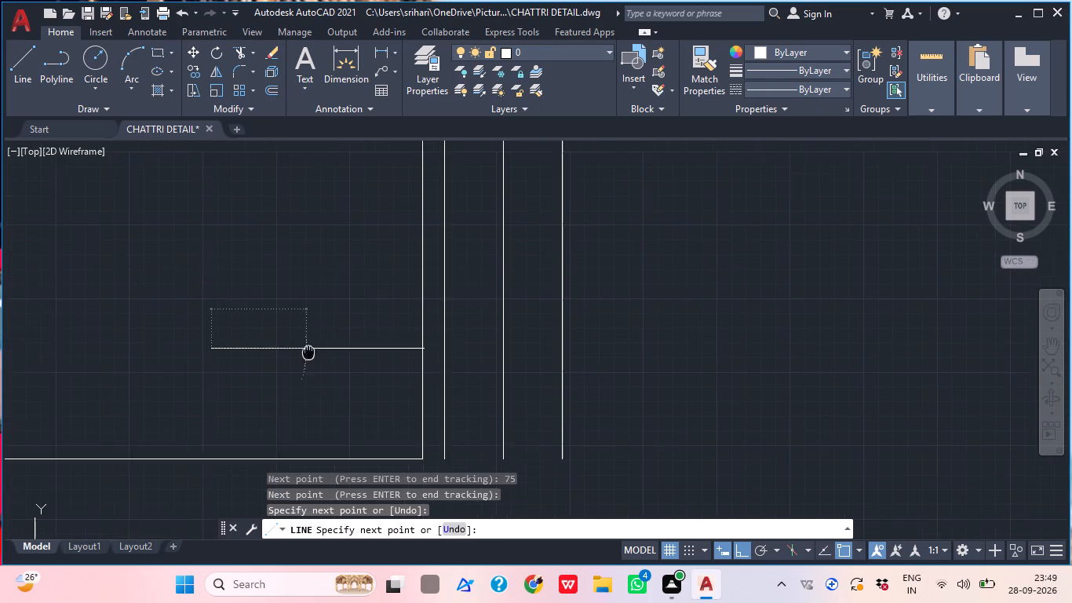
pyautogui.moveTo(316, 357); pyautogui.dragTo(327, 368, button='middle')
pyautogui.press('Escape')
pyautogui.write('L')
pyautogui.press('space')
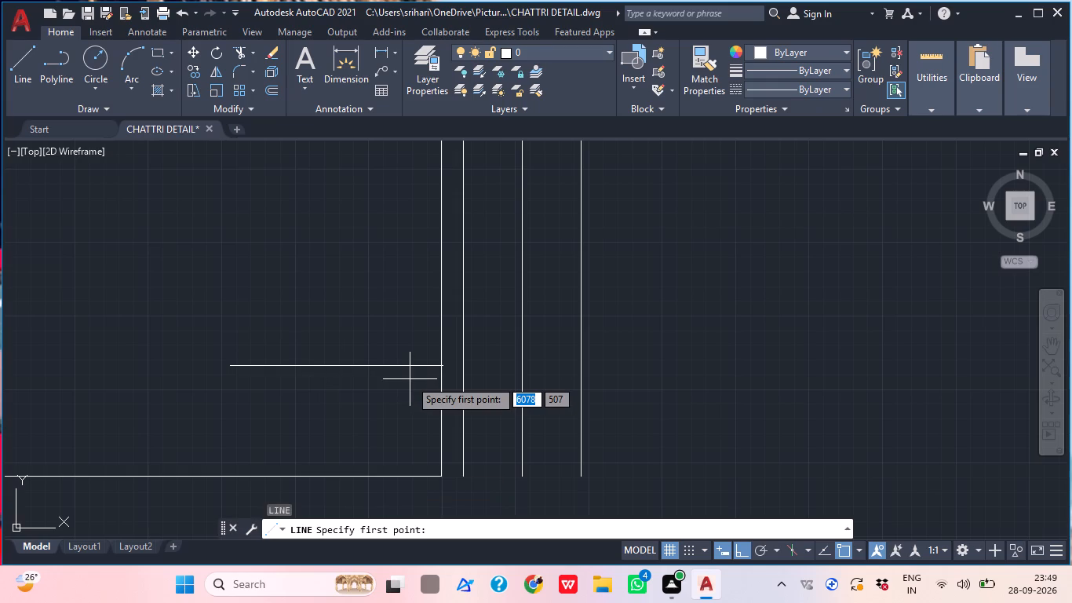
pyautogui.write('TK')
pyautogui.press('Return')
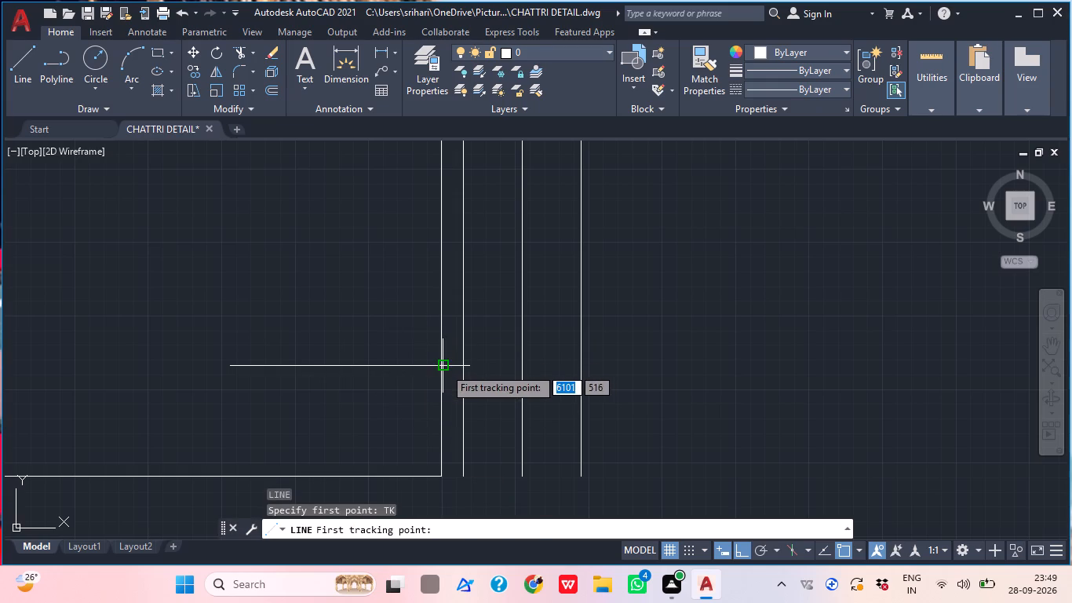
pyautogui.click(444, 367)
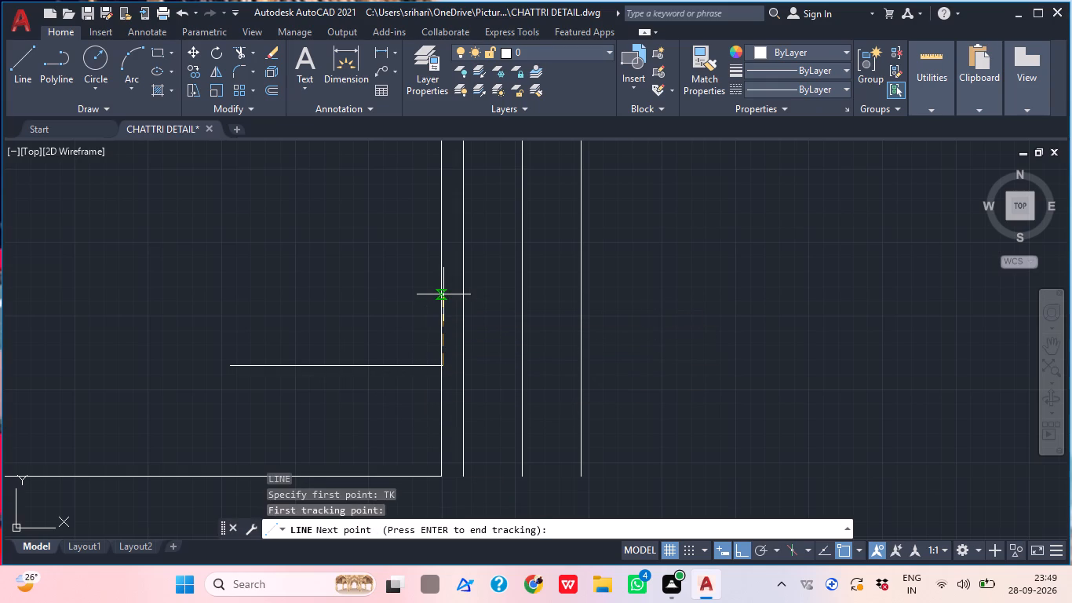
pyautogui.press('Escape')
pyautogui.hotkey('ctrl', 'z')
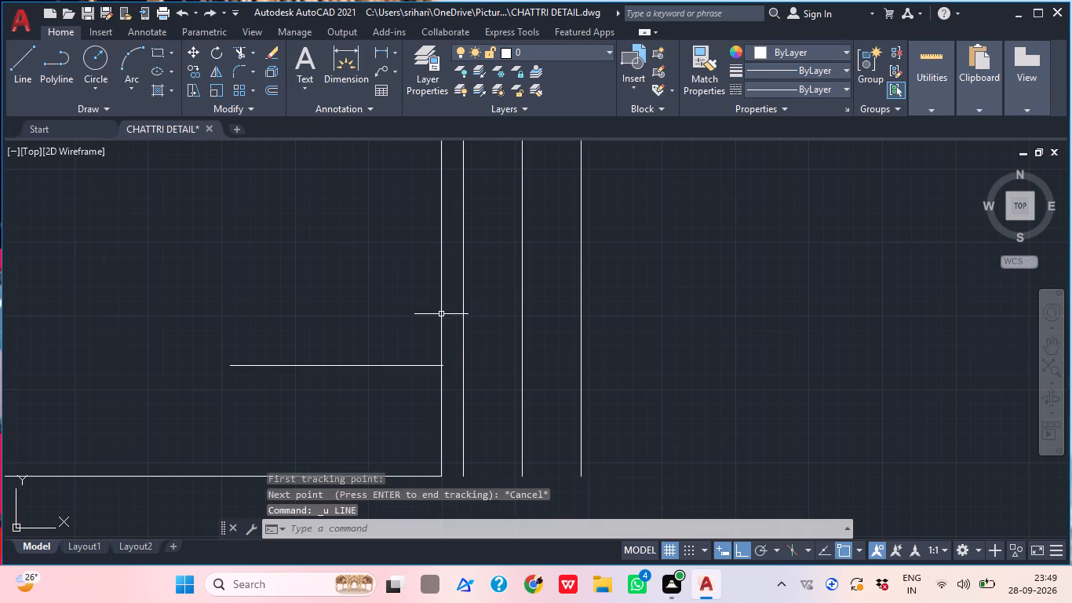
# Undo the last horizontal line and redraw it leftward from a tracked point 75 above the corner of the base line and first vertical.
pyautogui.hotkey('ctrl', 'z')
pyautogui.write('L')
pyautogui.press('space')
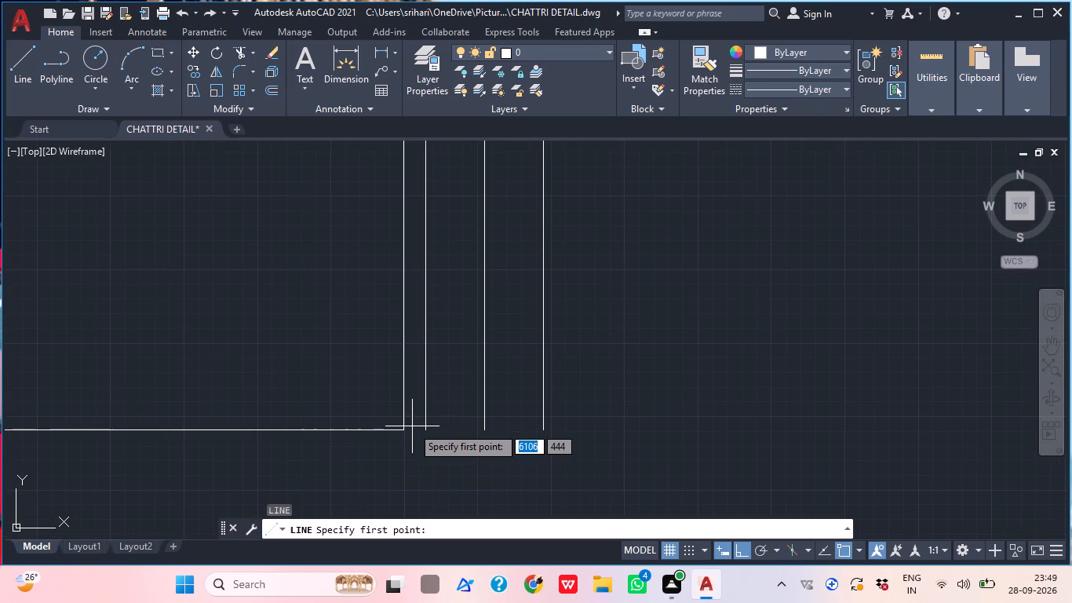
pyautogui.press('t')
pyautogui.press('k')
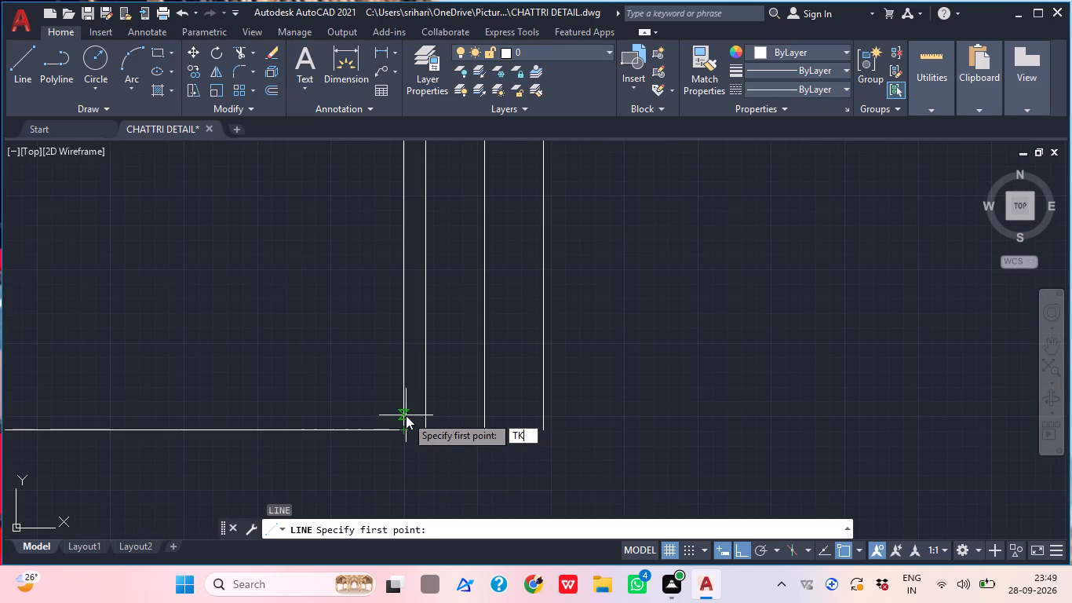
pyautogui.press('Return')
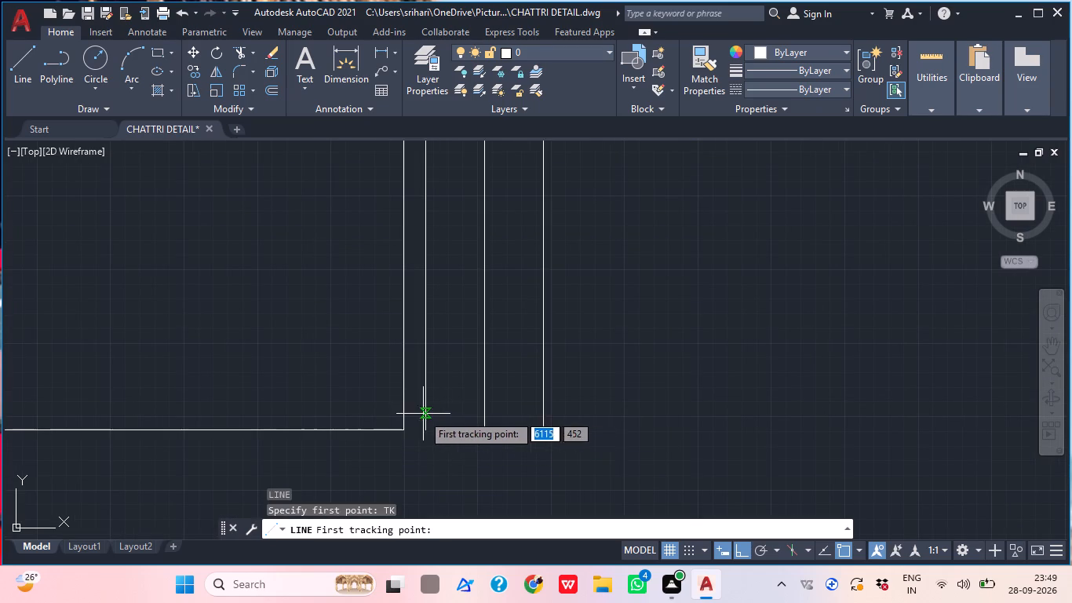
pyautogui.scroll(1, 421, 415)
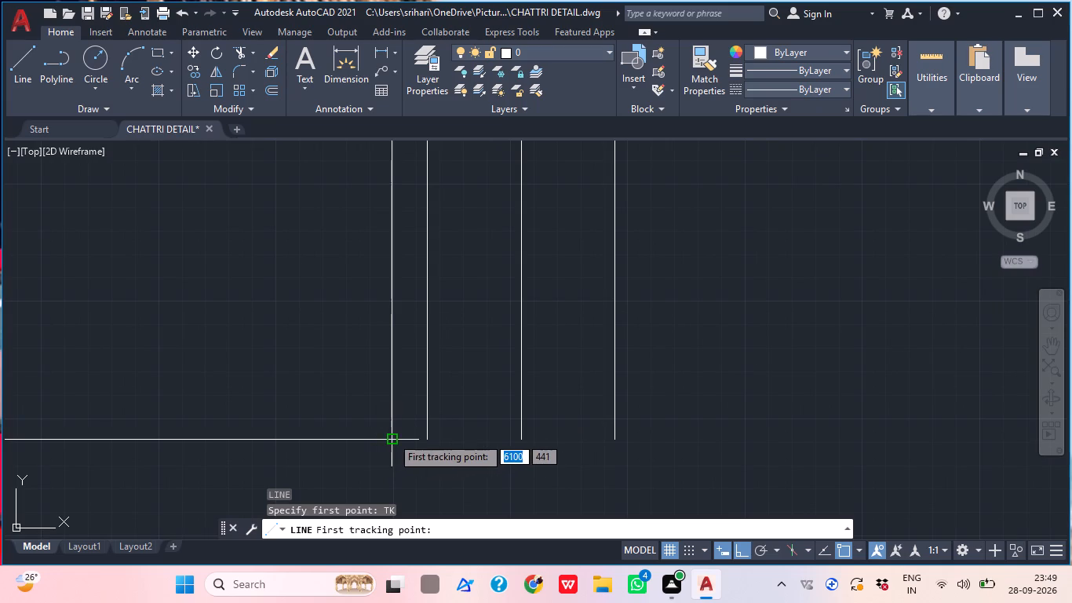
pyautogui.click(392, 437)
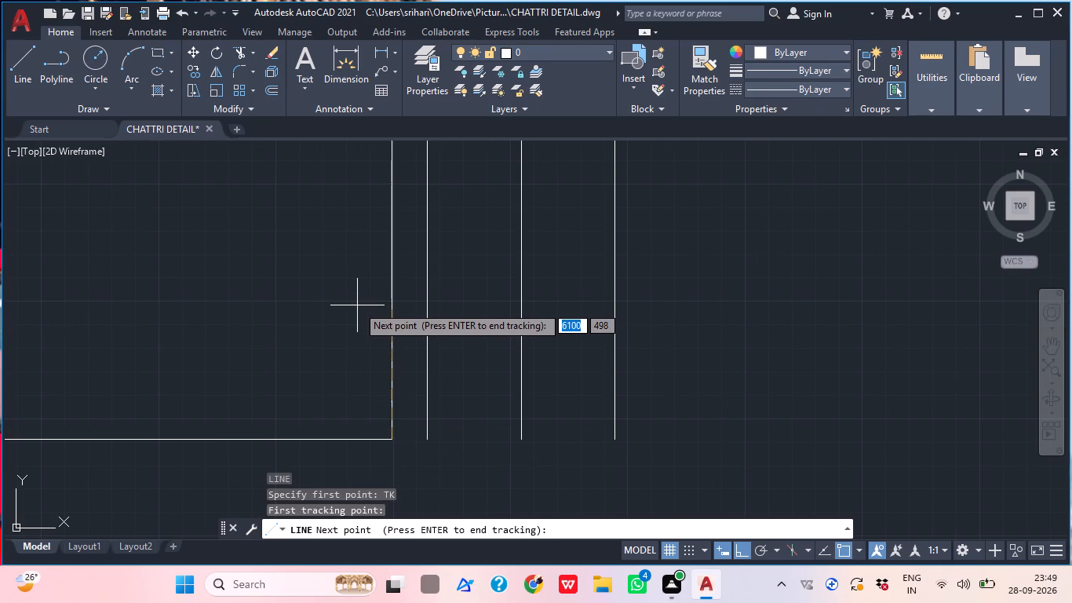
pyautogui.write('75')
pyautogui.press('Return')
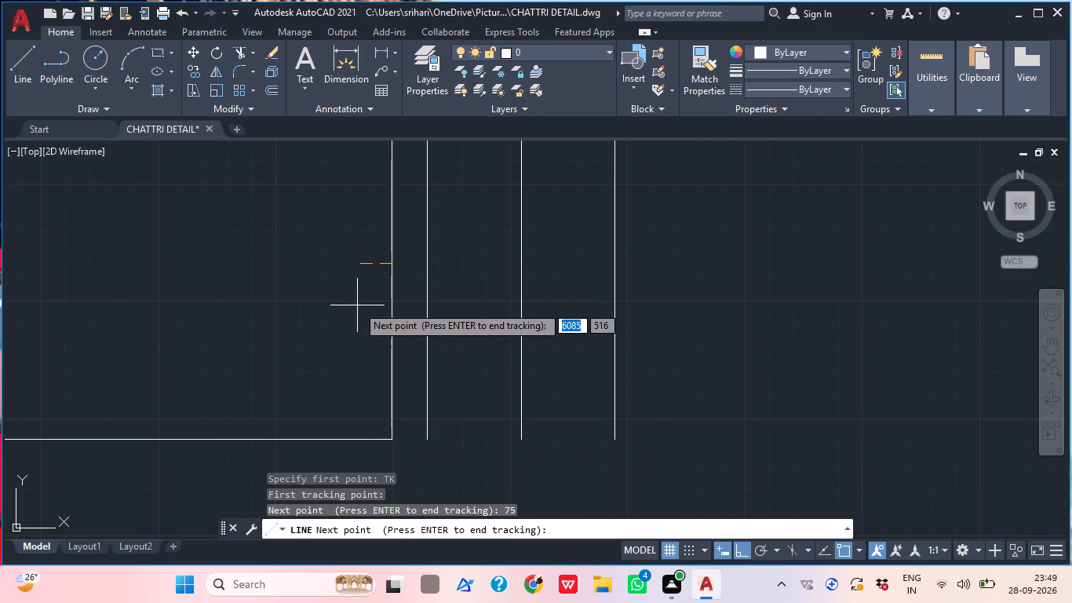
pyautogui.press('Return')
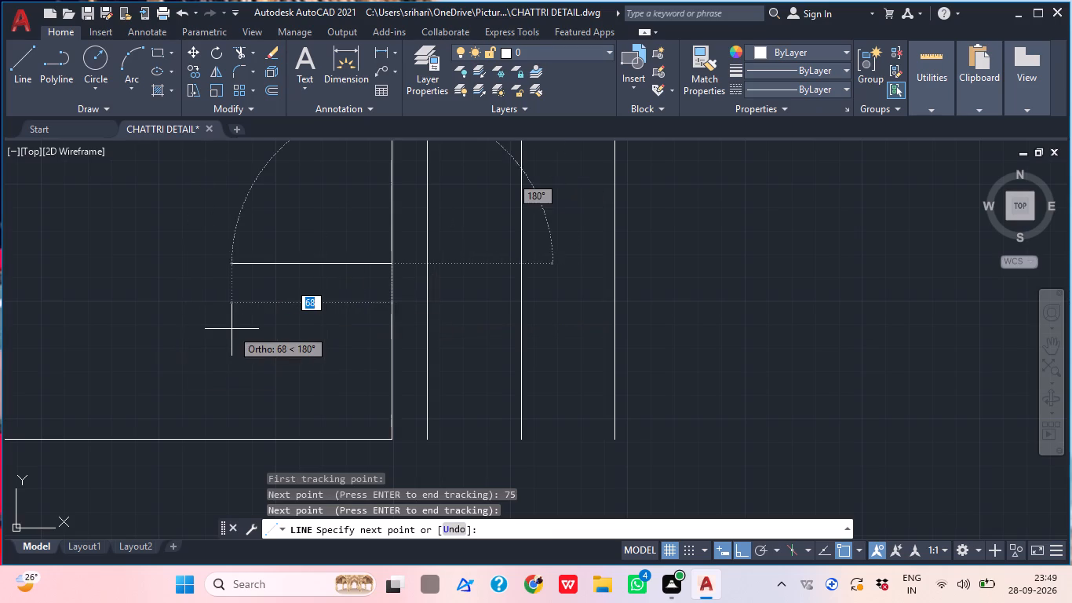
pyautogui.click(208, 326)
pyautogui.moveTo(304, 304); pyautogui.dragTo(326, 358, button='middle')
pyautogui.scroll(1, 326, 358)
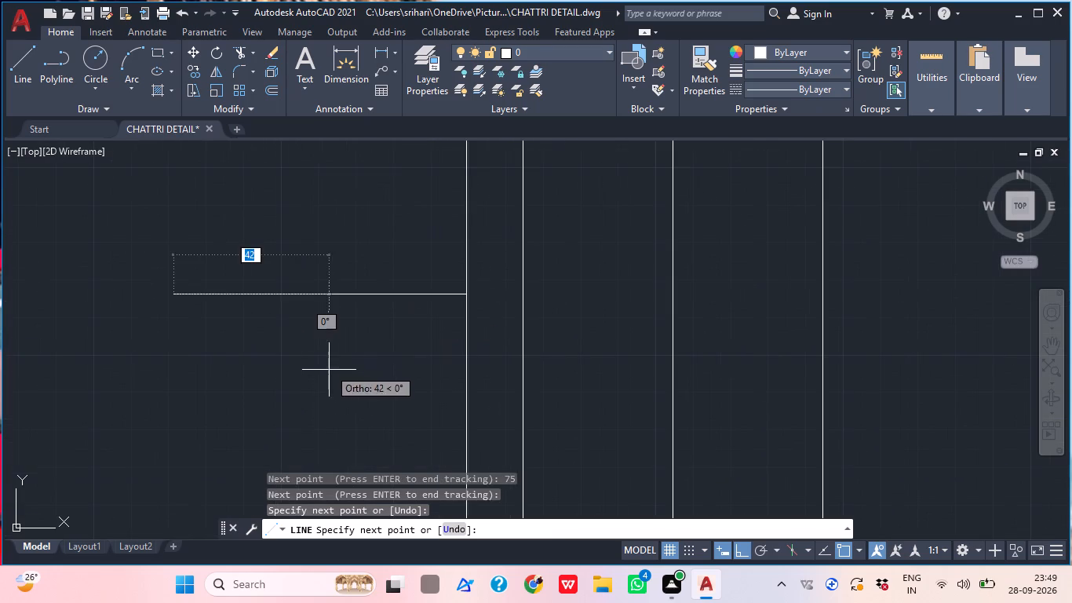
pyautogui.press('Escape')
pyautogui.middleClick(336, 372)
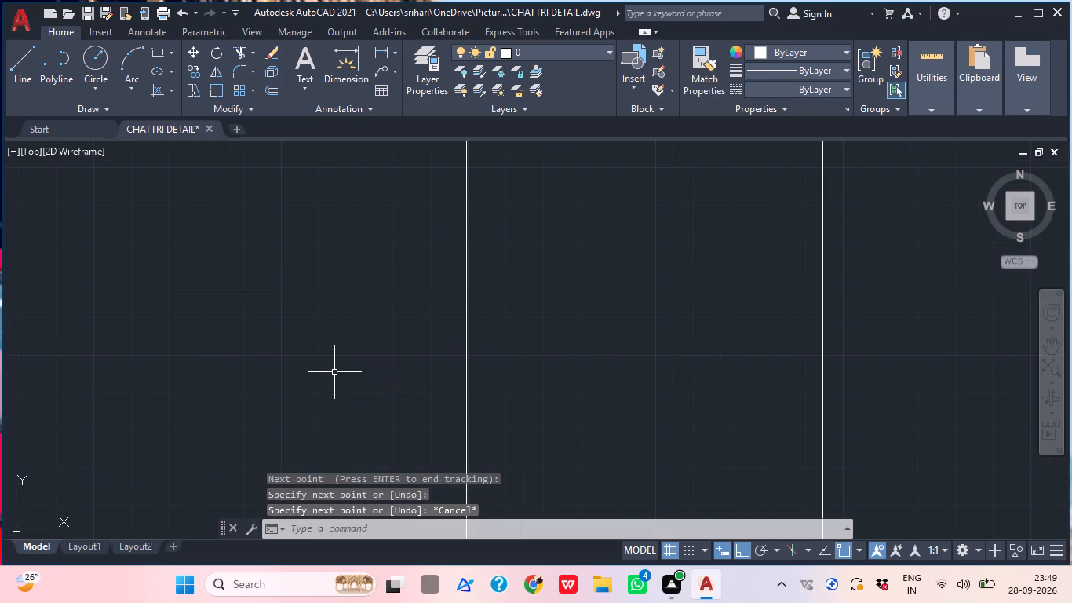
pyautogui.press('Escape')
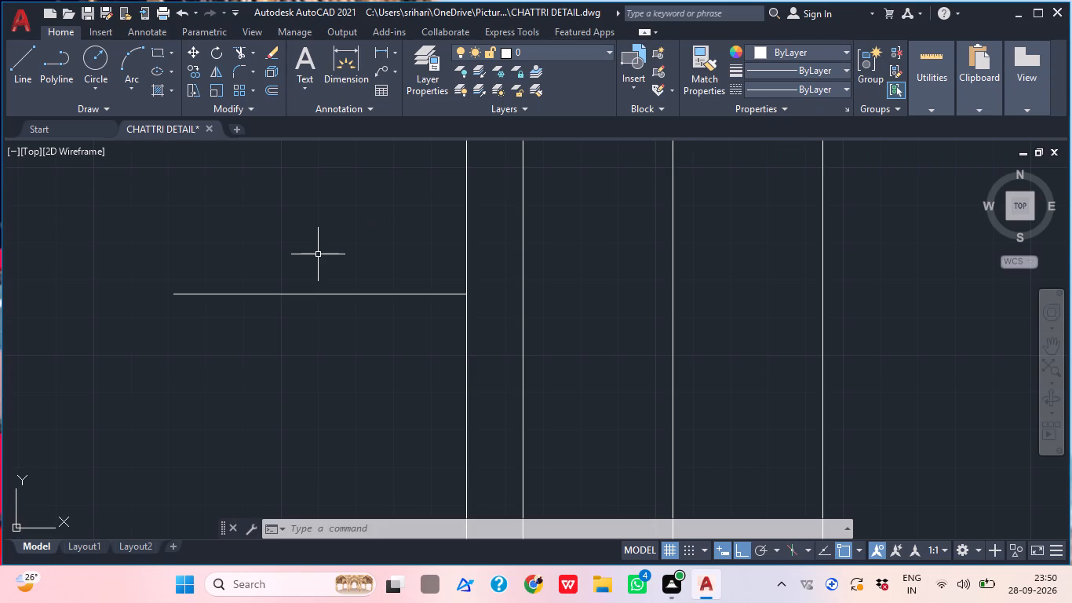
# Using tracking, draw a second, longer horizontal line leftward from the first vertical, starting 75 above the previous short line's junction.
pyautogui.scroll(-2, 363, 317)
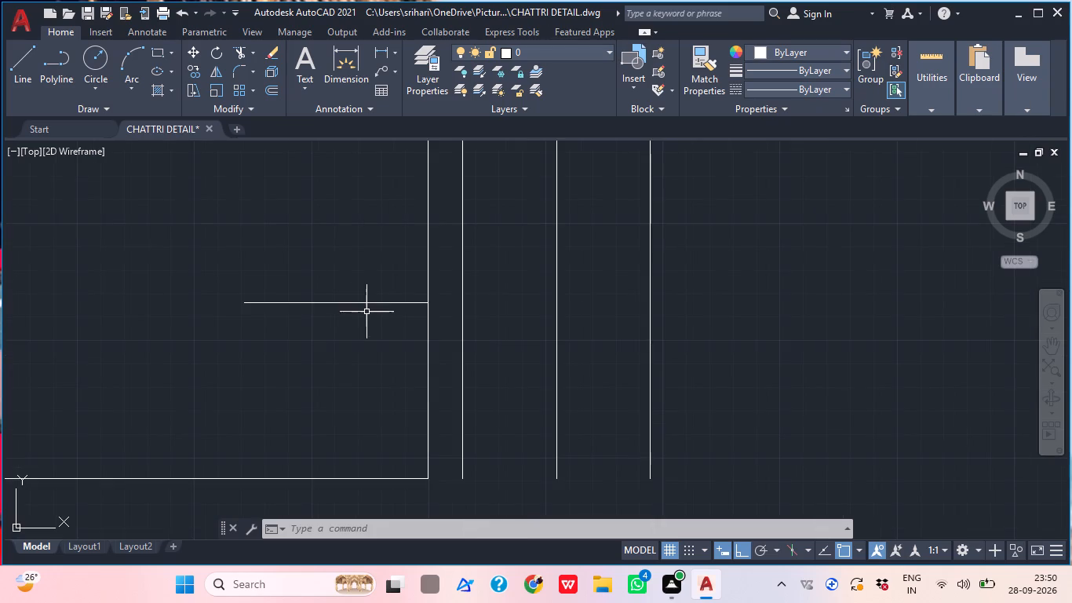
pyautogui.moveTo(366, 312); pyautogui.dragTo(327, 357, button='middle')
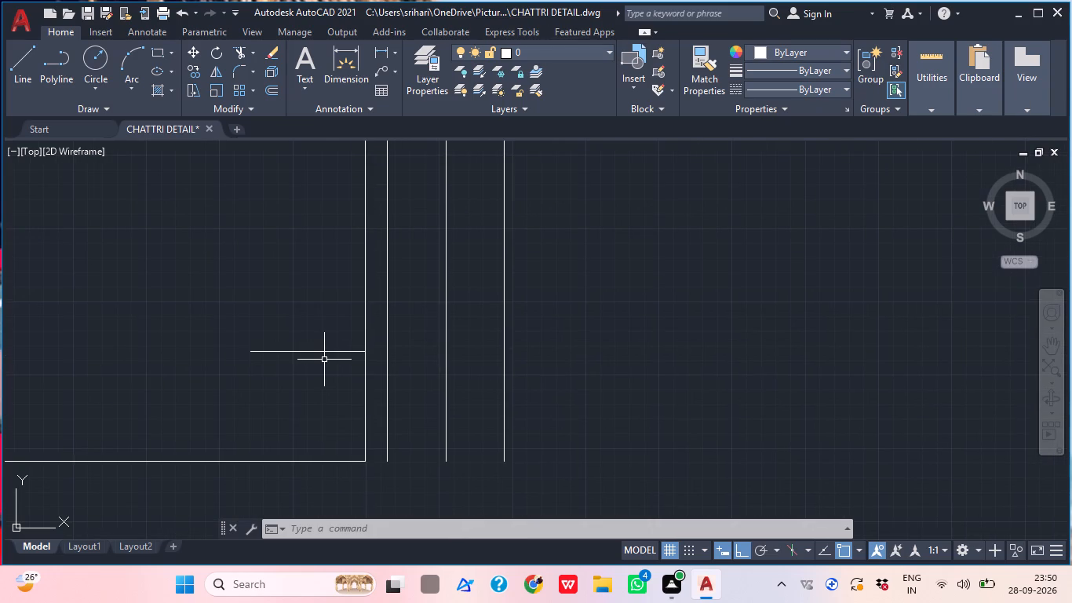
pyautogui.write('L')
pyautogui.press('space')
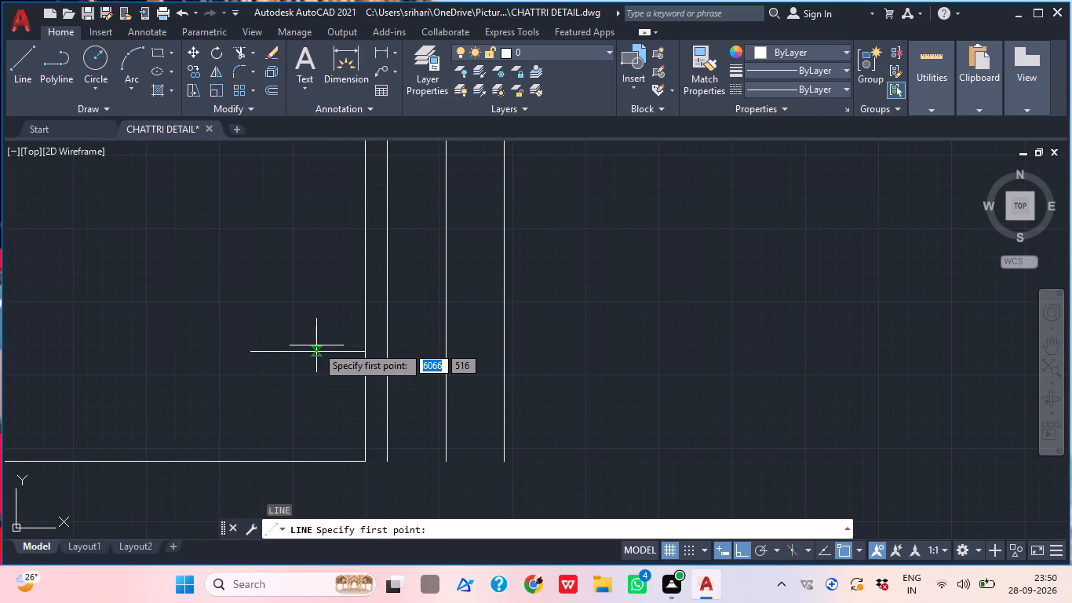
pyautogui.write('TK')
pyautogui.press('Return')
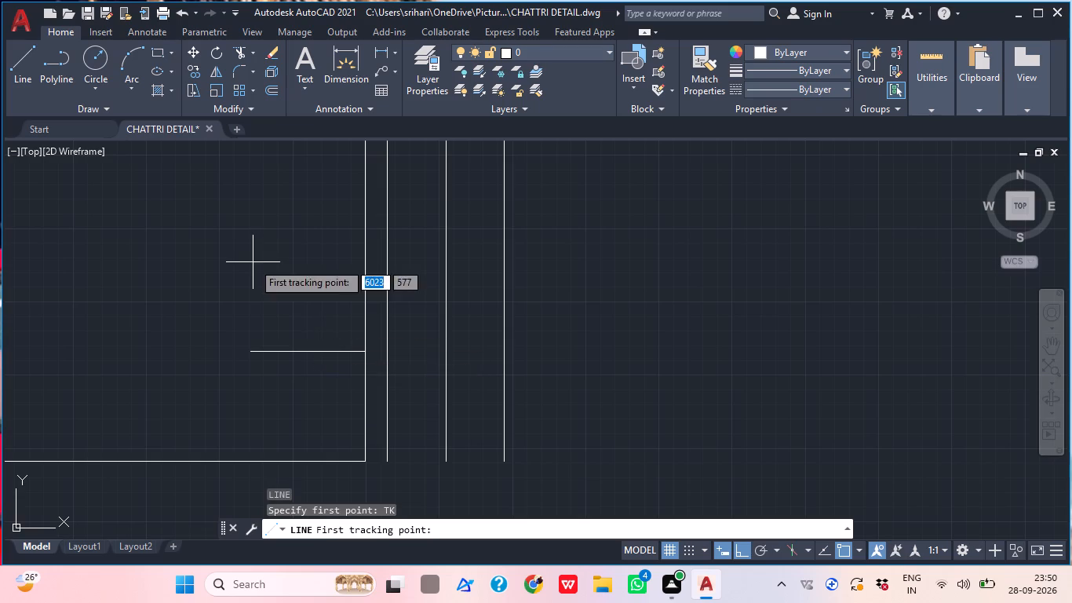
pyautogui.scroll(1, 318, 421)
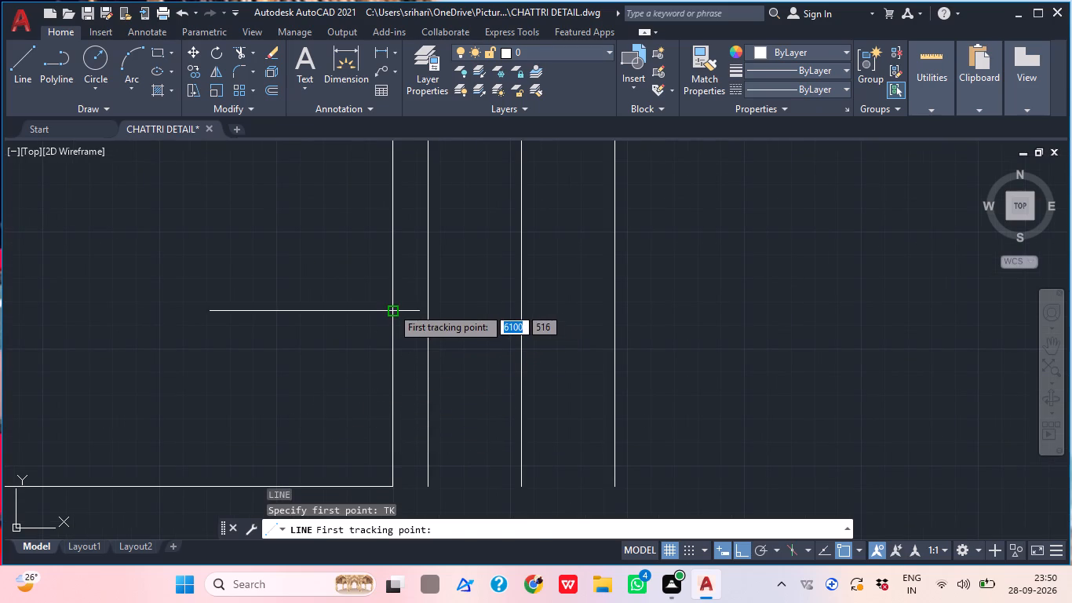
pyautogui.click(392, 307)
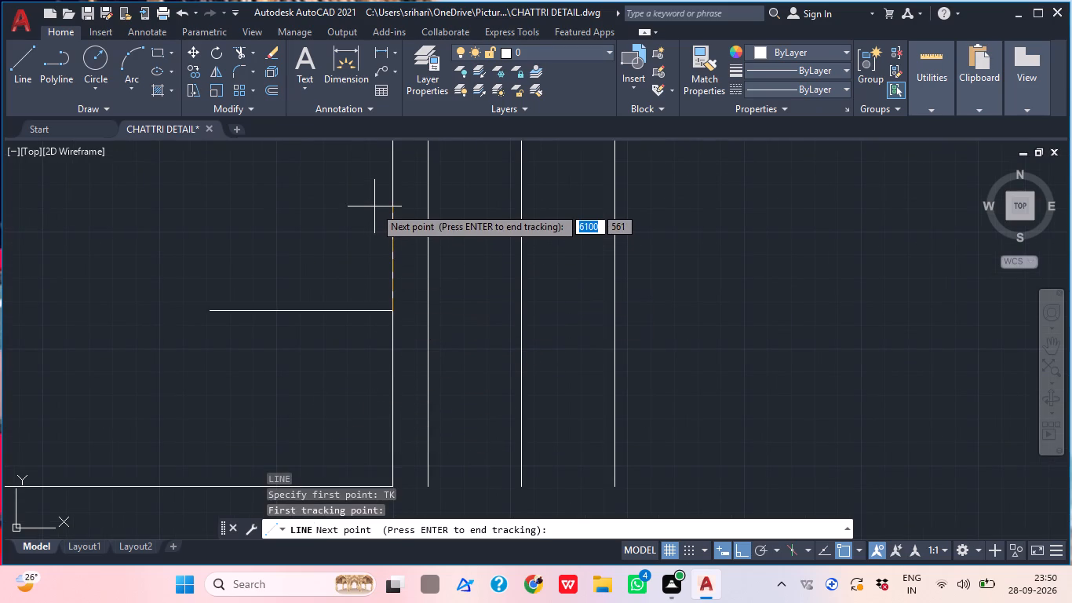
pyautogui.write('75')
pyautogui.press('Return')
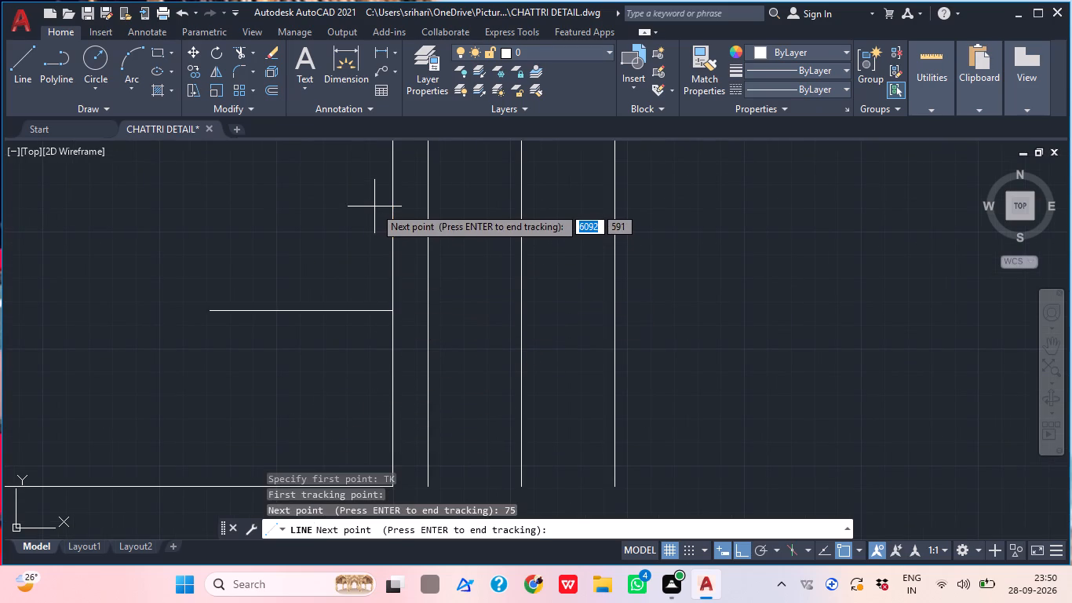
pyautogui.moveTo(384, 199); pyautogui.dragTo(337, 431, button='middle')
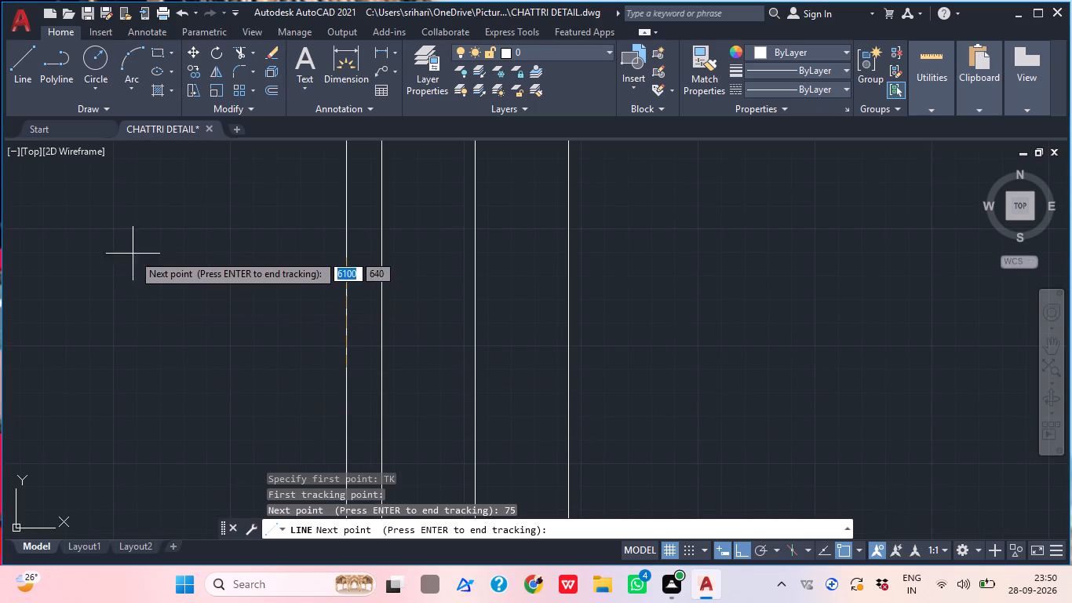
pyautogui.scroll(-1, 262, 341)
pyautogui.moveTo(307, 344); pyautogui.dragTo(544, 345, button='middle')
pyautogui.scroll(-1, 314, 344)
pyautogui.scroll(-1, 410, 353)
pyautogui.scroll(2, 474, 353)
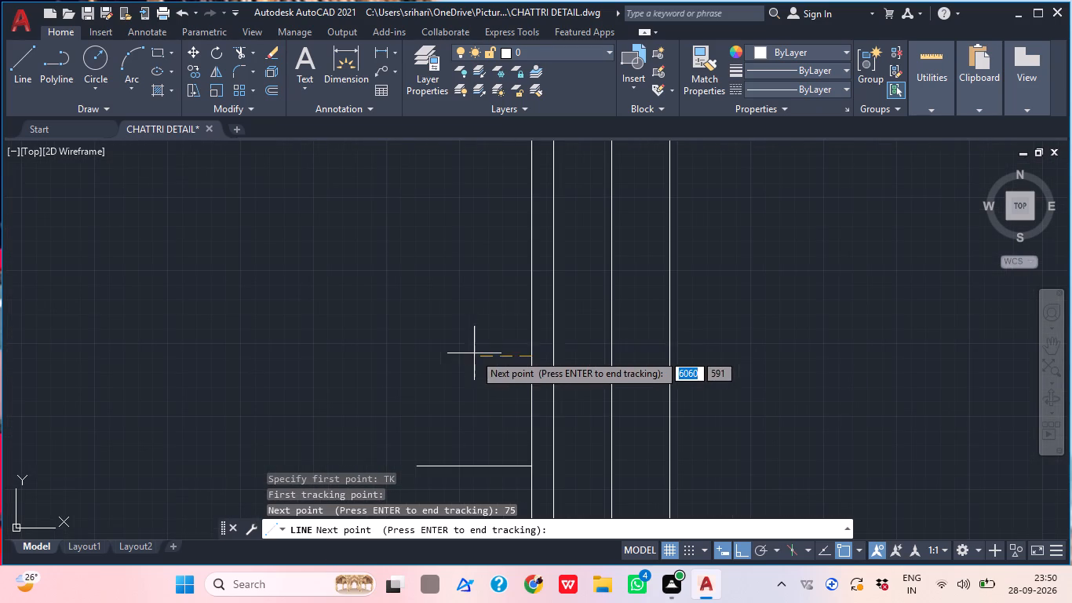
pyautogui.press('Return')
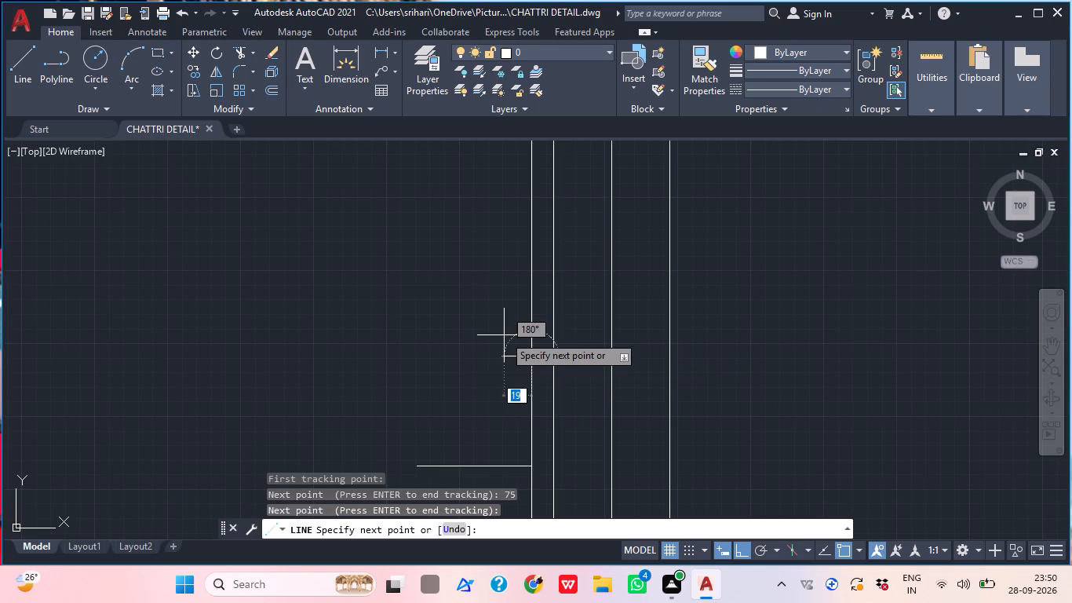
pyautogui.click(380, 317)
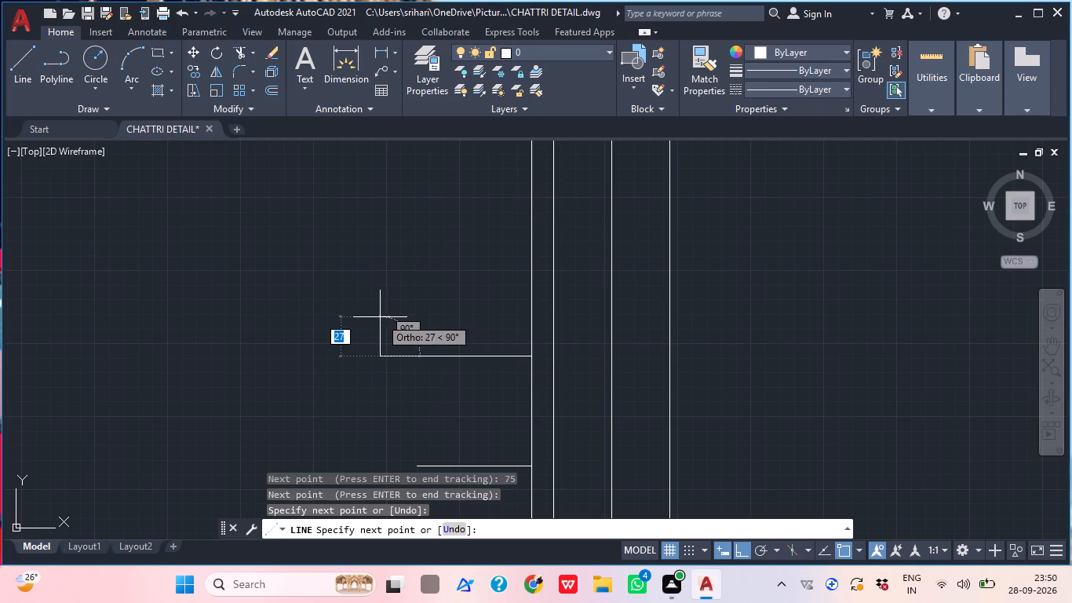
pyautogui.press('Escape')
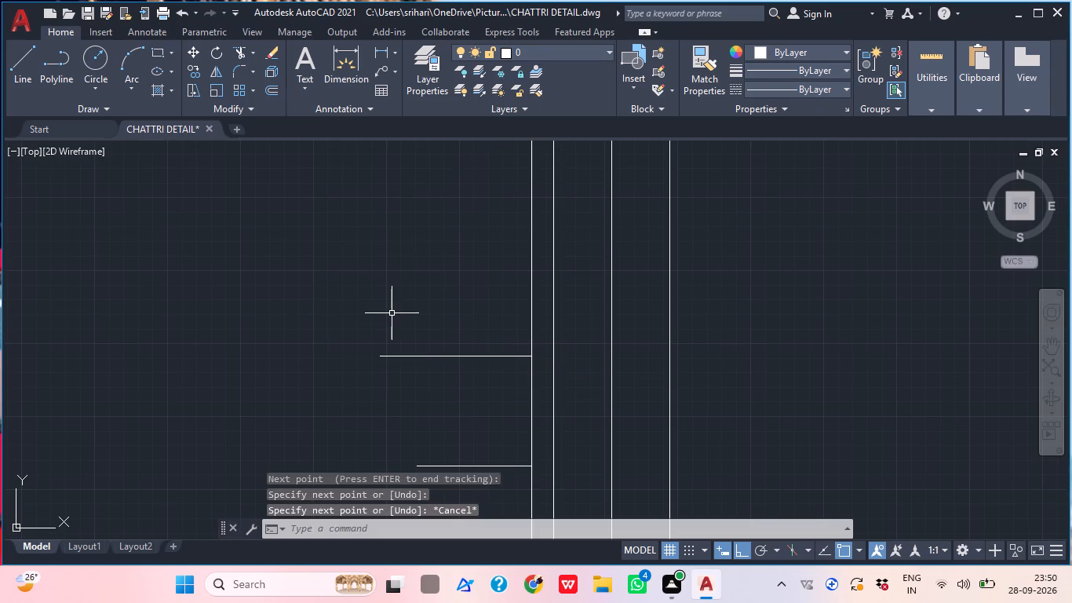
# Using tracking, draw a third, still longer horizontal line leftward from the first vertical, starting 75 above the second line's junction.
pyautogui.moveTo(435, 338); pyautogui.dragTo(421, 327, button='middle')
pyautogui.scroll(-1, 421, 327)
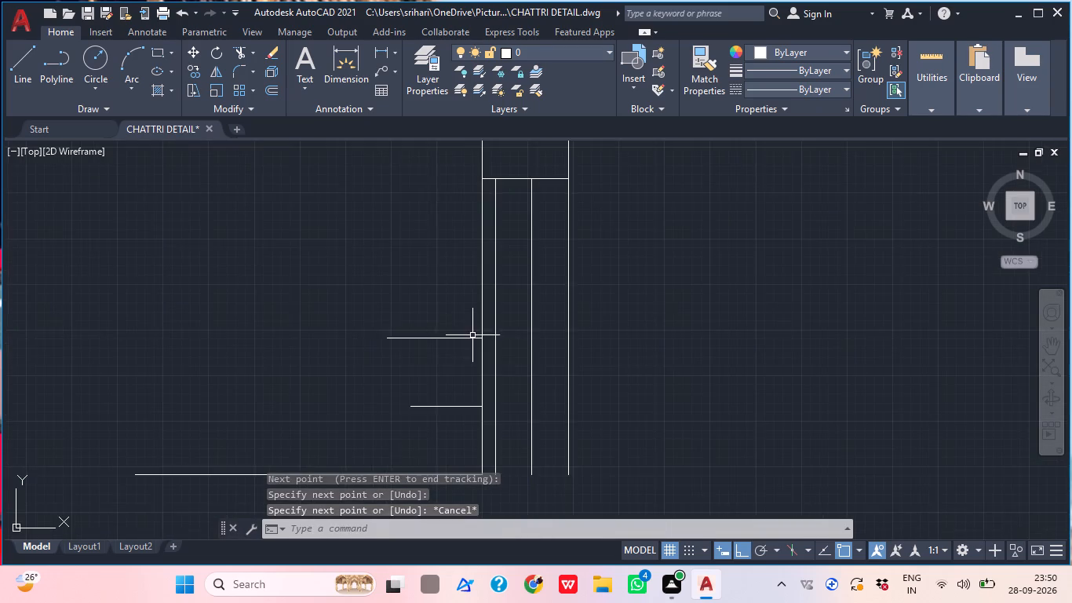
pyautogui.moveTo(472, 335); pyautogui.dragTo(323, 310, button='middle')
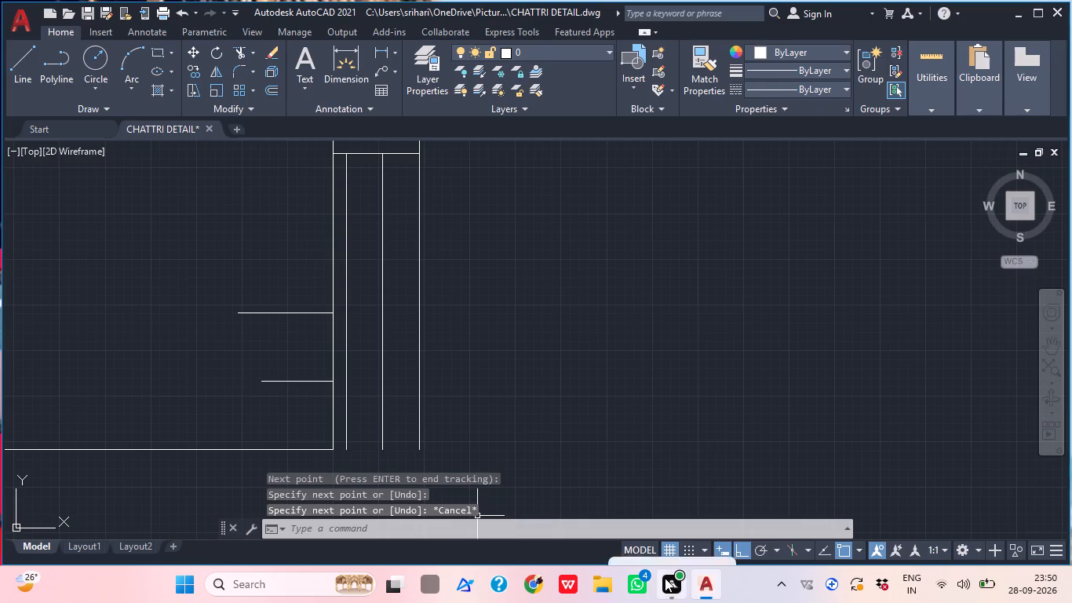
pyautogui.scroll(-1, 269, 301)
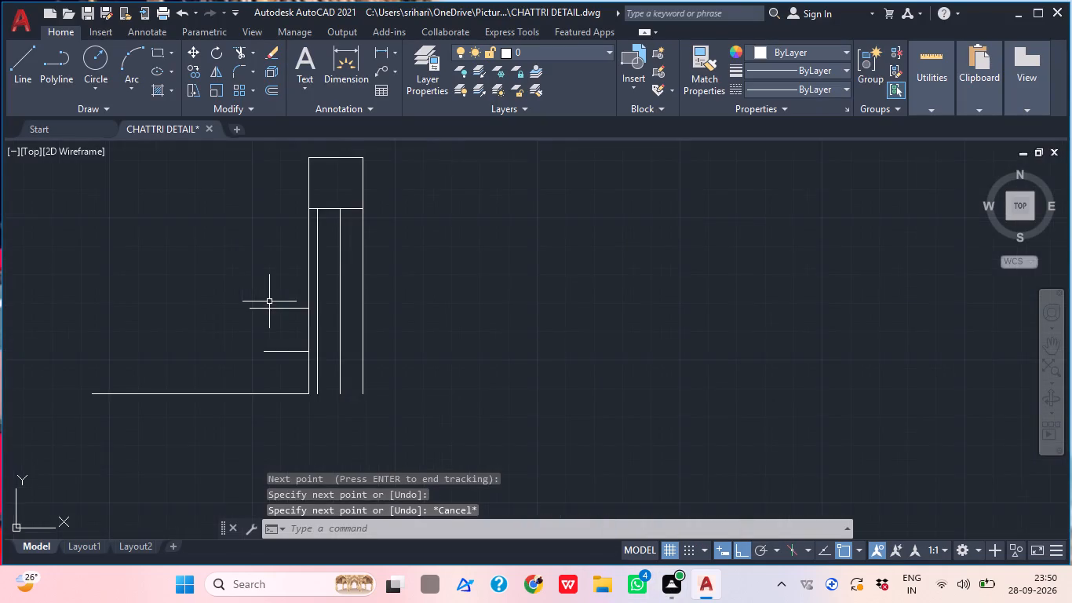
pyautogui.moveTo(271, 301); pyautogui.dragTo(282, 324, button='middle')
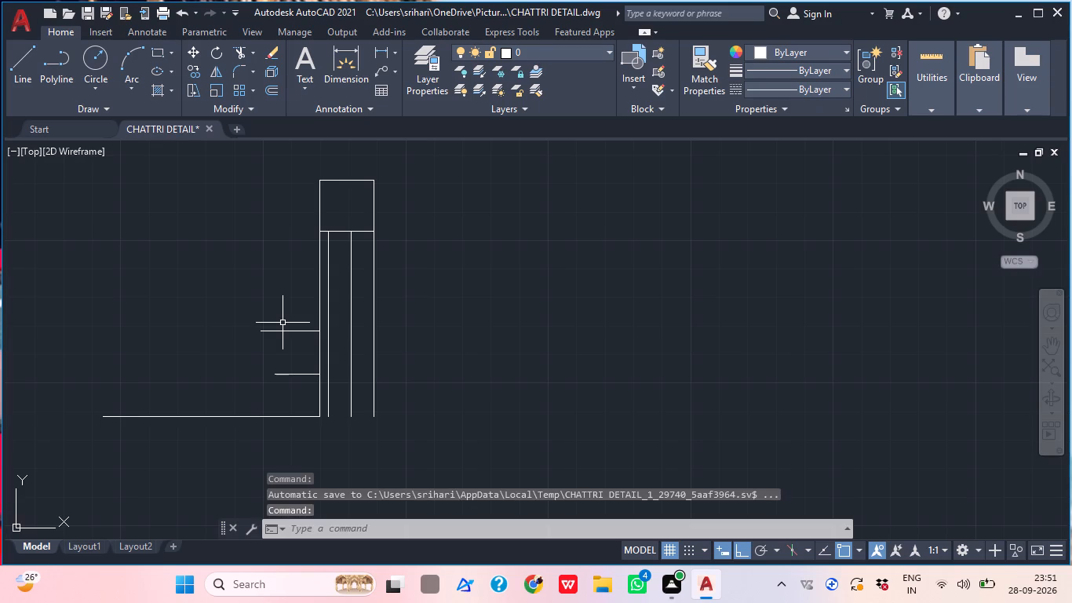
pyautogui.write('L')
pyautogui.press('space')
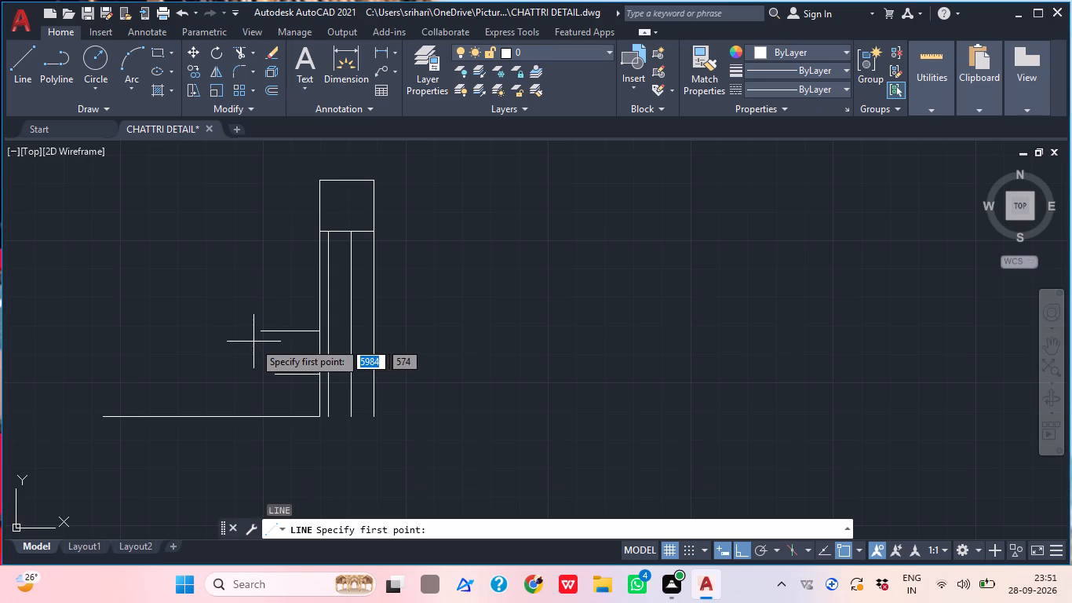
pyautogui.write('TK')
pyautogui.press('Return')
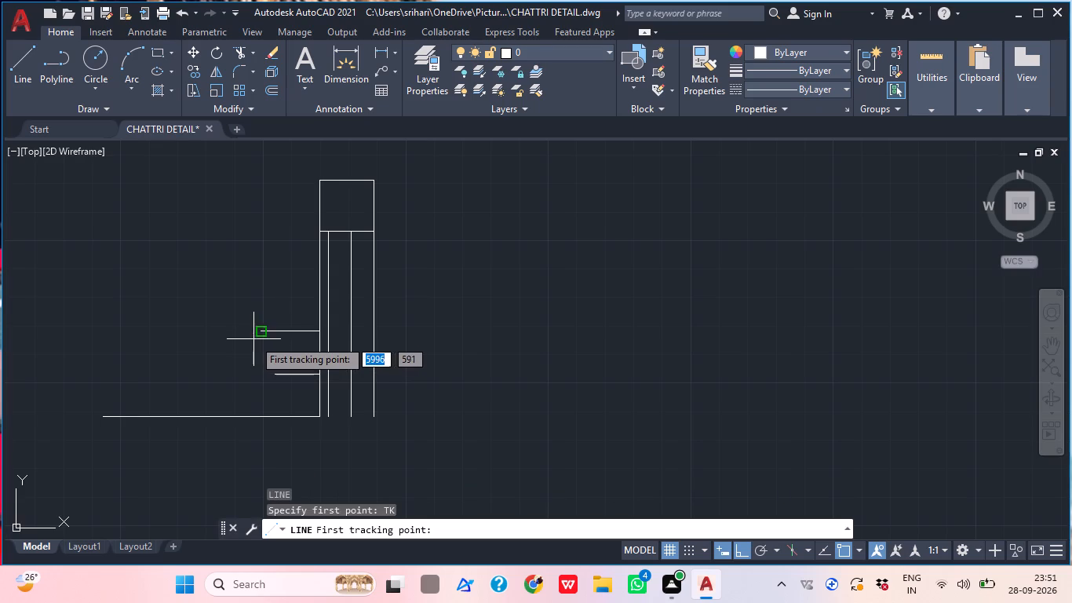
pyautogui.scroll(2, 332, 341)
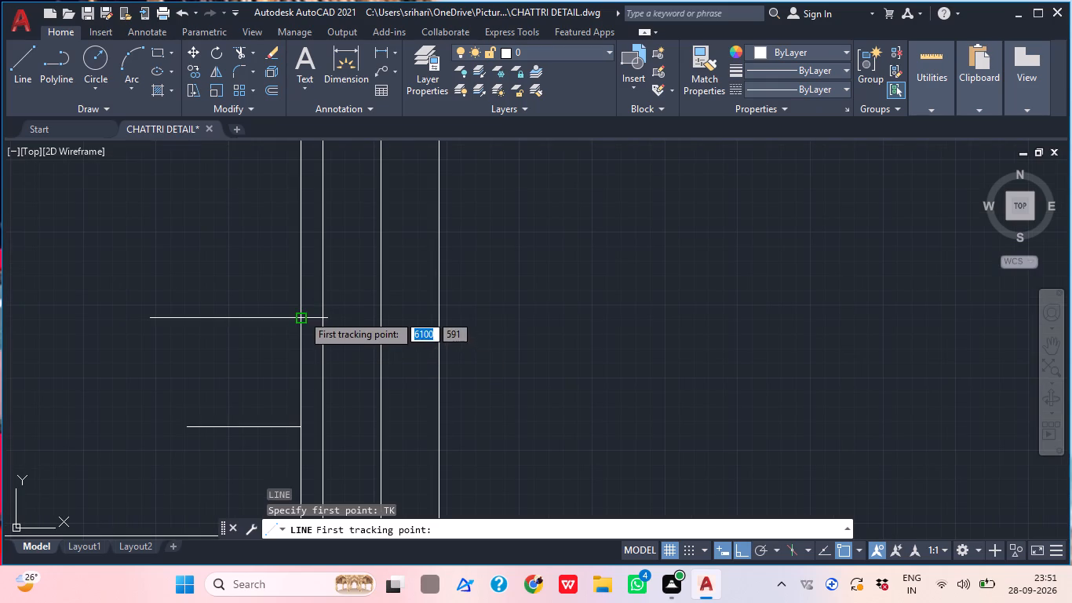
pyautogui.click(300, 318)
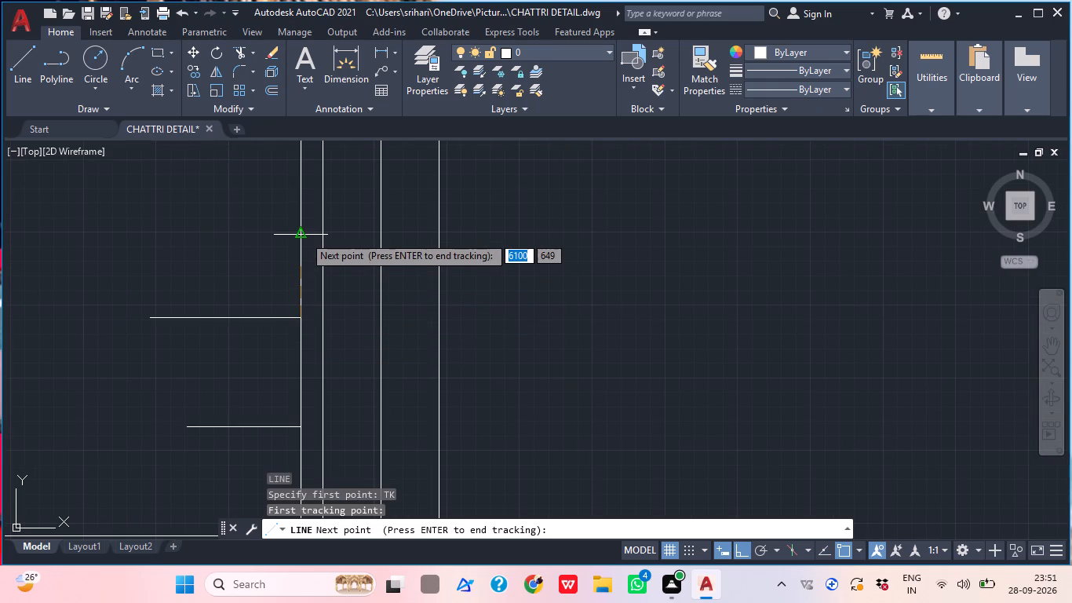
pyautogui.write('75')
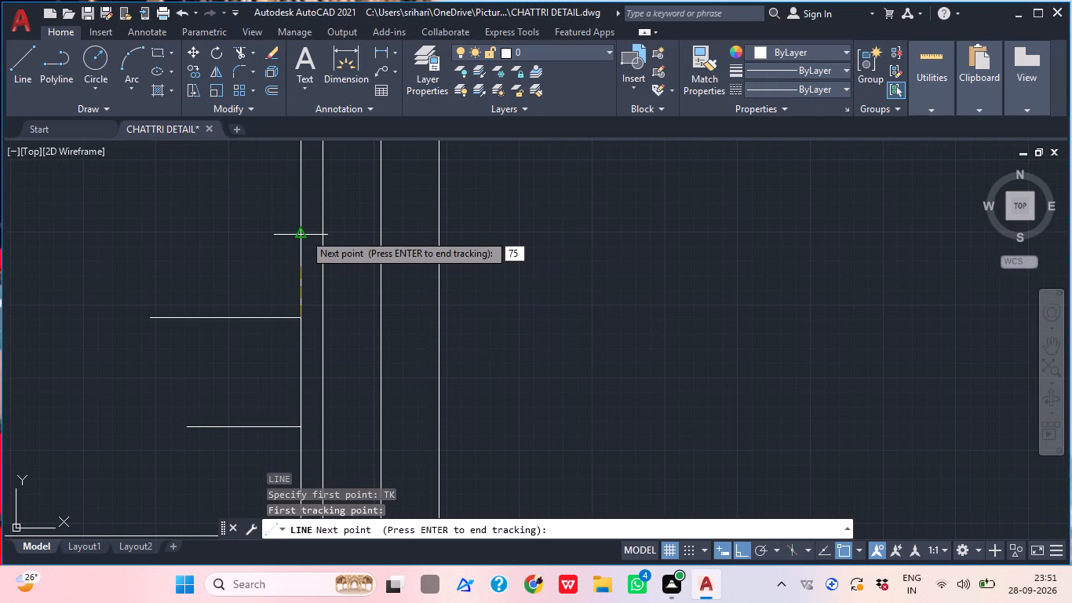
pyautogui.press('Return')
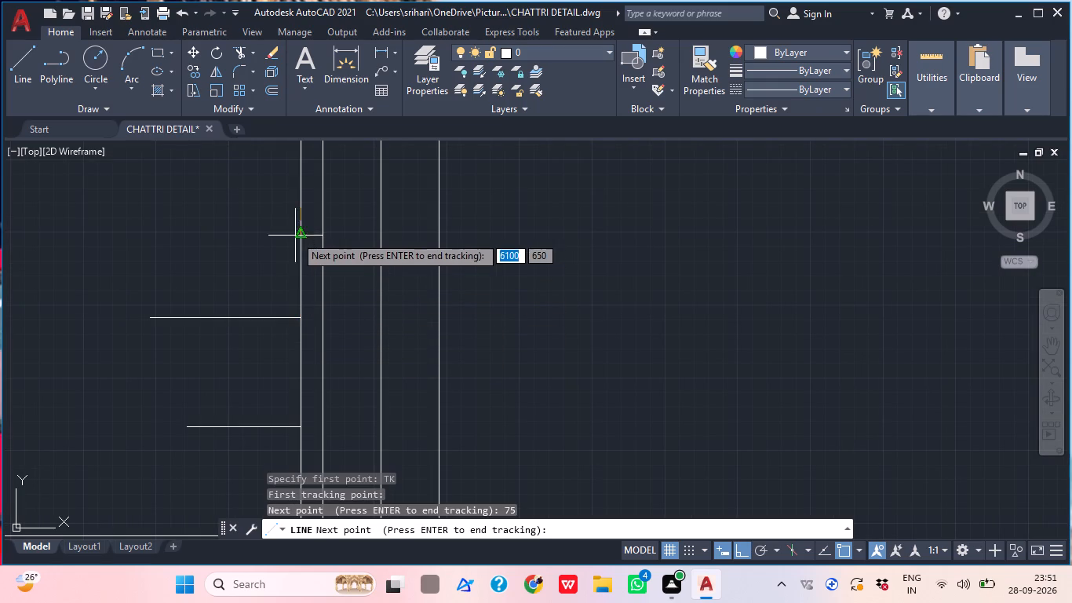
pyautogui.press('Return')
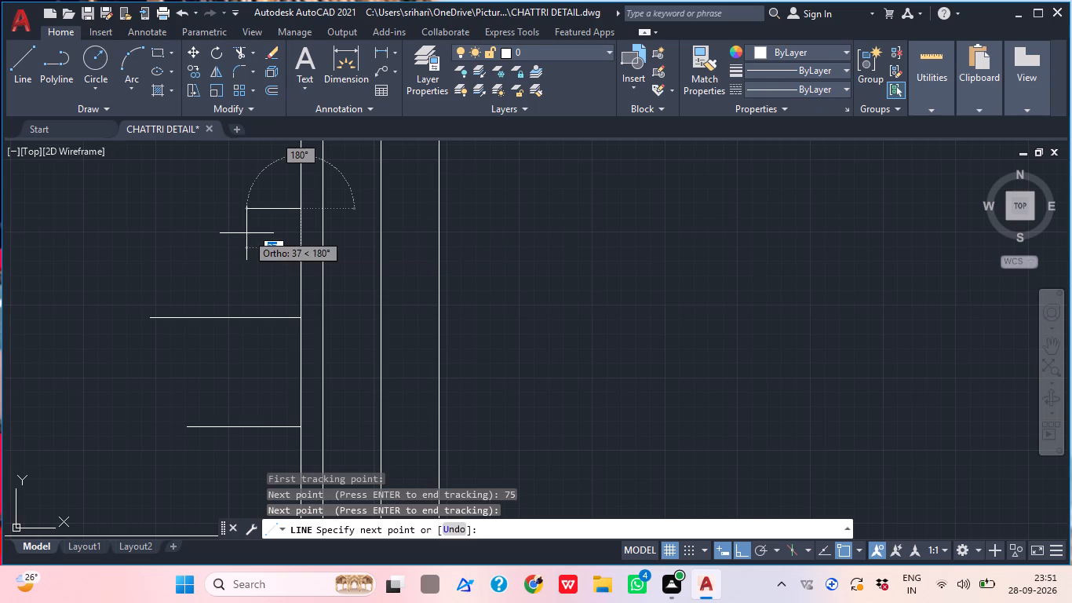
pyautogui.click(103, 220)
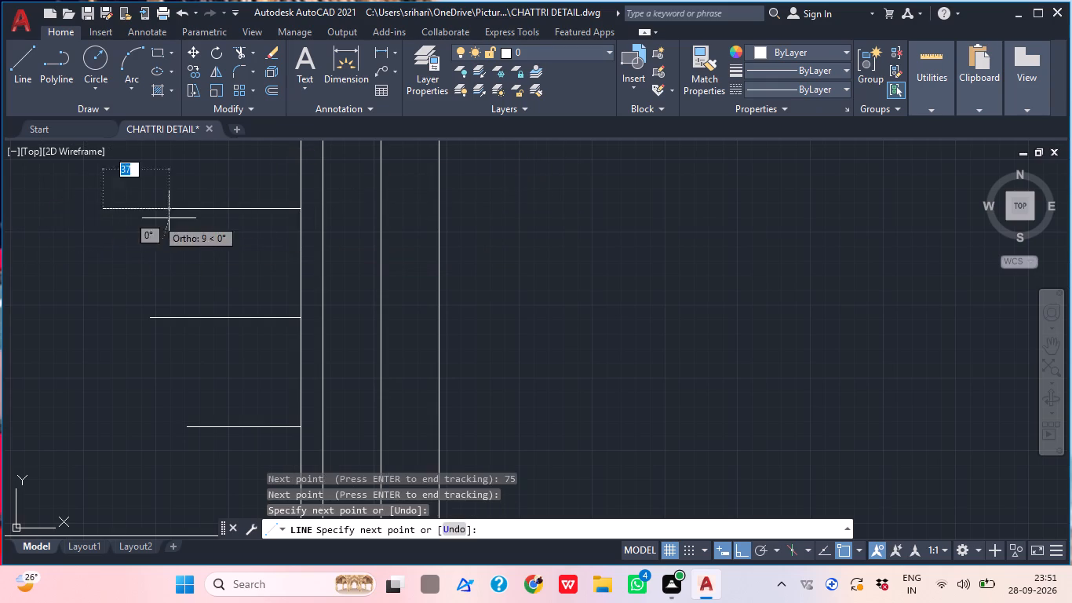
# Examine the line-built detail view and its placement beside the annotated plan.
pyautogui.scroll(-1, 228, 230)
pyautogui.moveTo(228, 230); pyautogui.dragTo(226, 273, button='middle')
pyautogui.press('Escape')
pyautogui.scroll(-1, 319, 257)
pyautogui.scroll(1, 319, 257)
pyautogui.scroll(-1, 319, 257)
pyautogui.middleClick(312, 258)
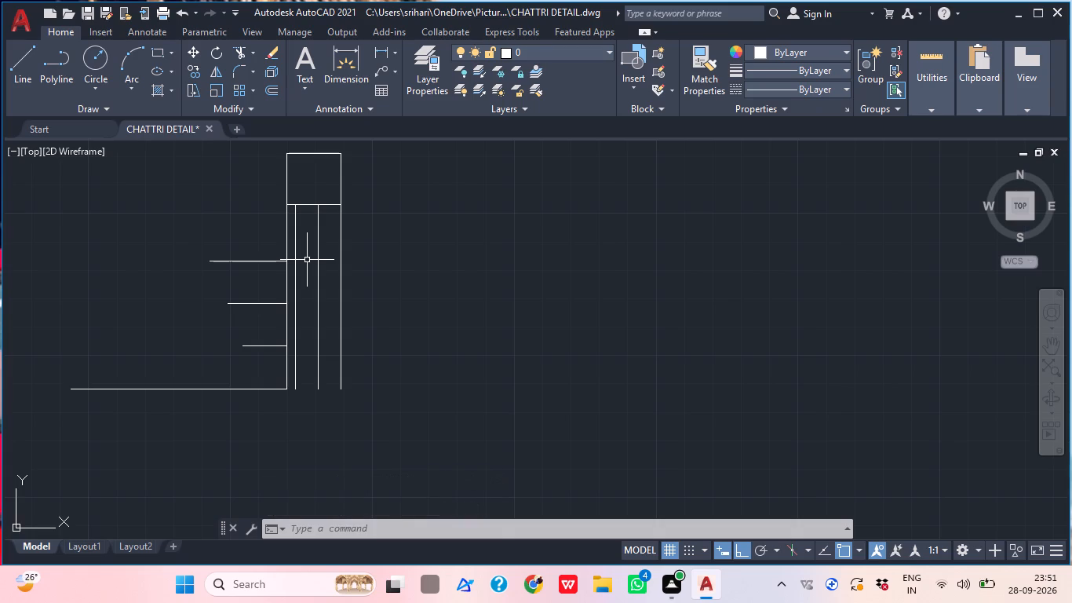
pyautogui.press('Escape')
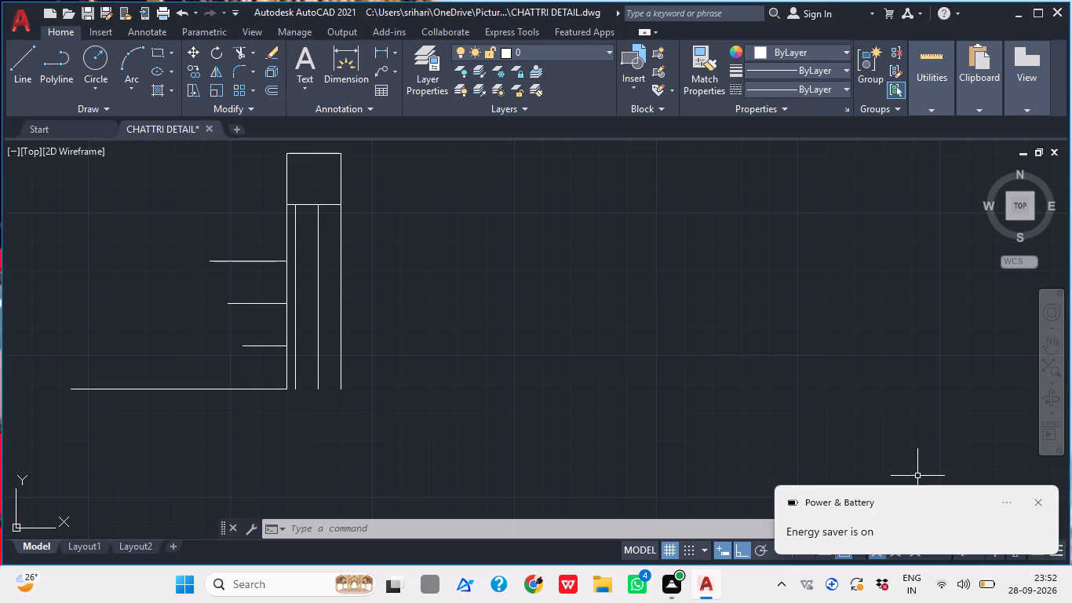
pyautogui.moveTo(286, 411); pyautogui.dragTo(297, 428, button='middle')
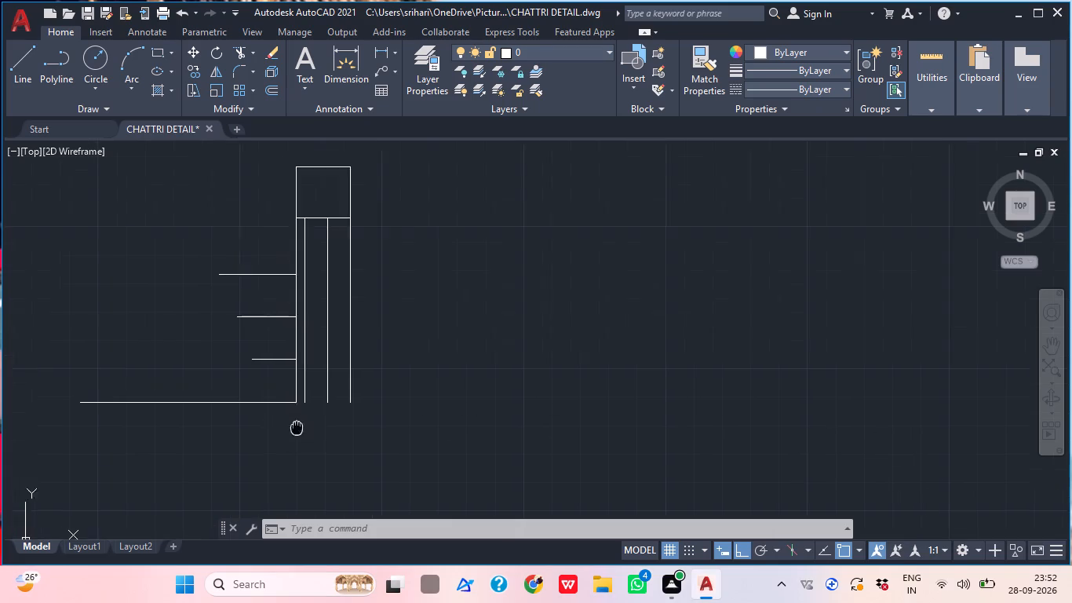
pyautogui.moveTo(297, 428); pyautogui.dragTo(312, 464, button='middle')
pyautogui.scroll(-2, 336, 416)
pyautogui.moveTo(364, 400); pyautogui.dragTo(481, 382, button='middle')
pyautogui.scroll(-2, 481, 381)
pyautogui.moveTo(403, 396); pyautogui.dragTo(417, 407, button='middle')
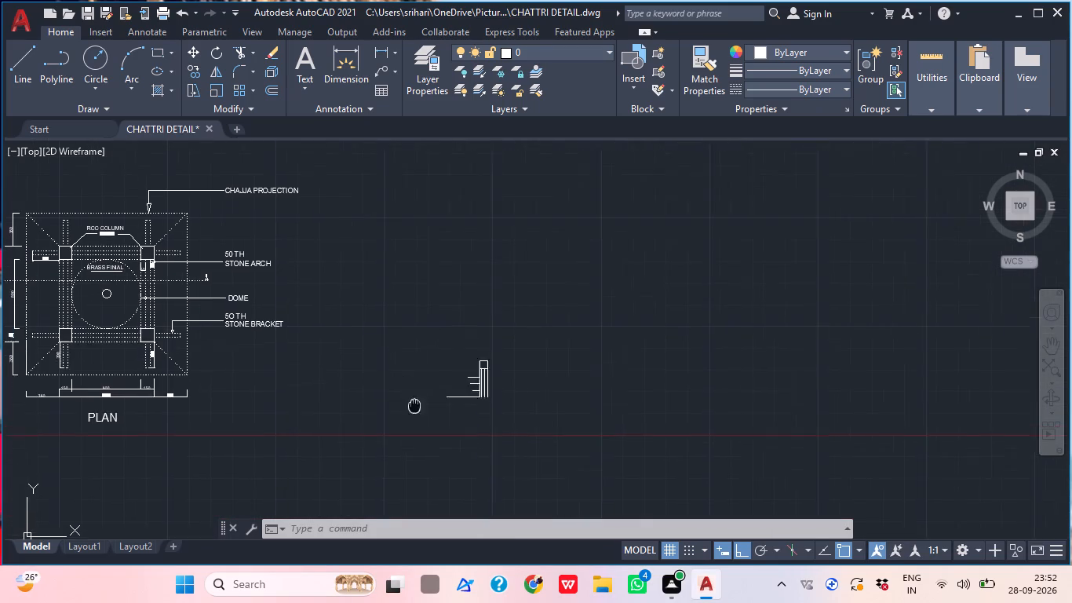
pyautogui.moveTo(417, 407); pyautogui.dragTo(434, 418, button='middle')
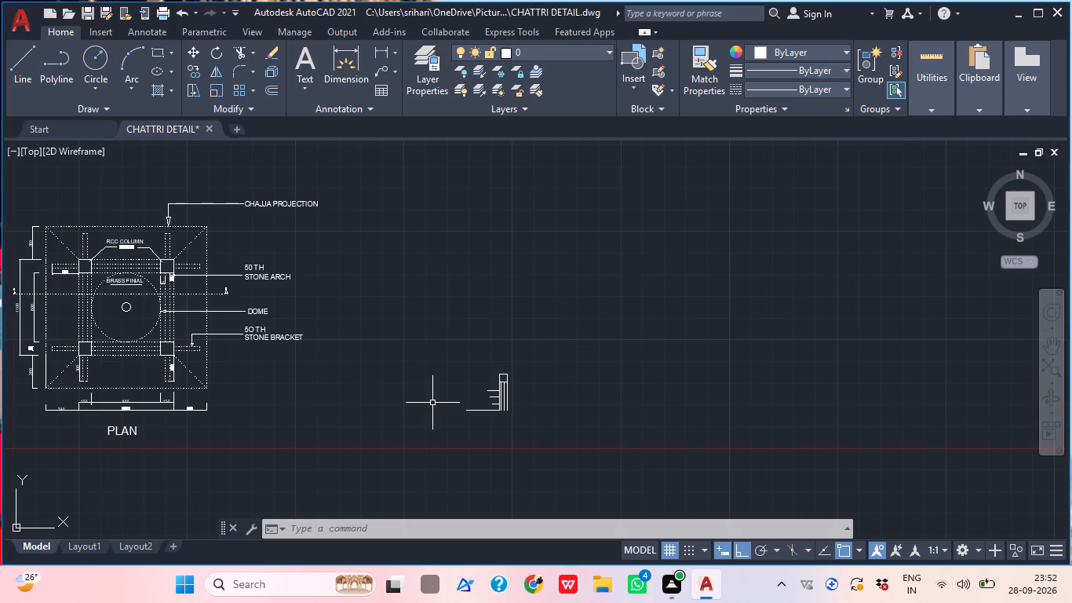
# With Ortho off, draw a line about 411 long sloping down and leftward from the top box's lower-left corner.
pyautogui.scroll(1, 518, 394)
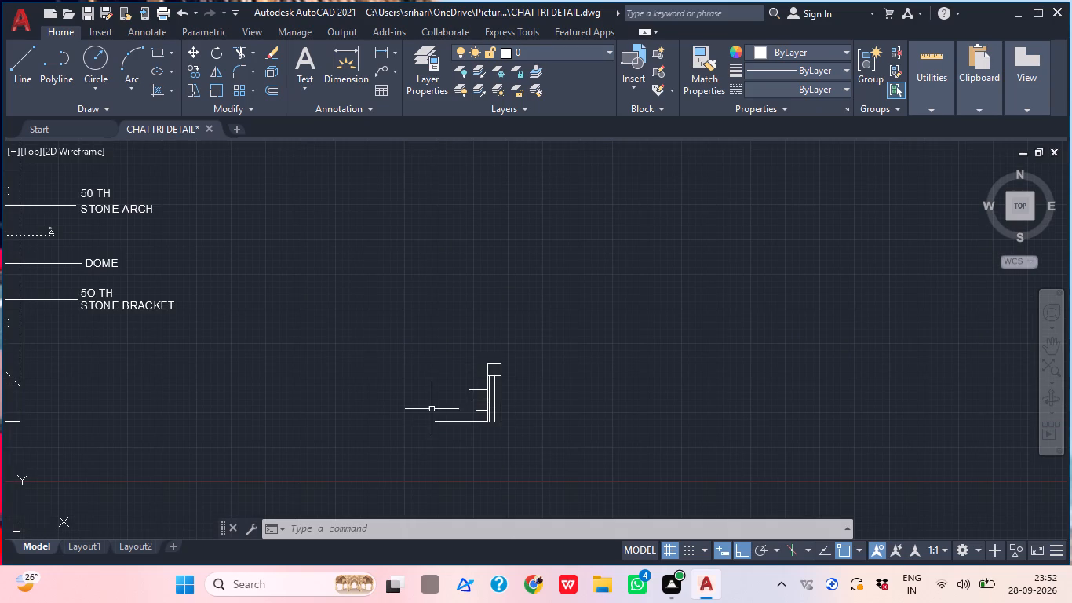
pyautogui.moveTo(432, 409); pyautogui.dragTo(454, 354, button='middle')
pyautogui.scroll(1, 474, 353)
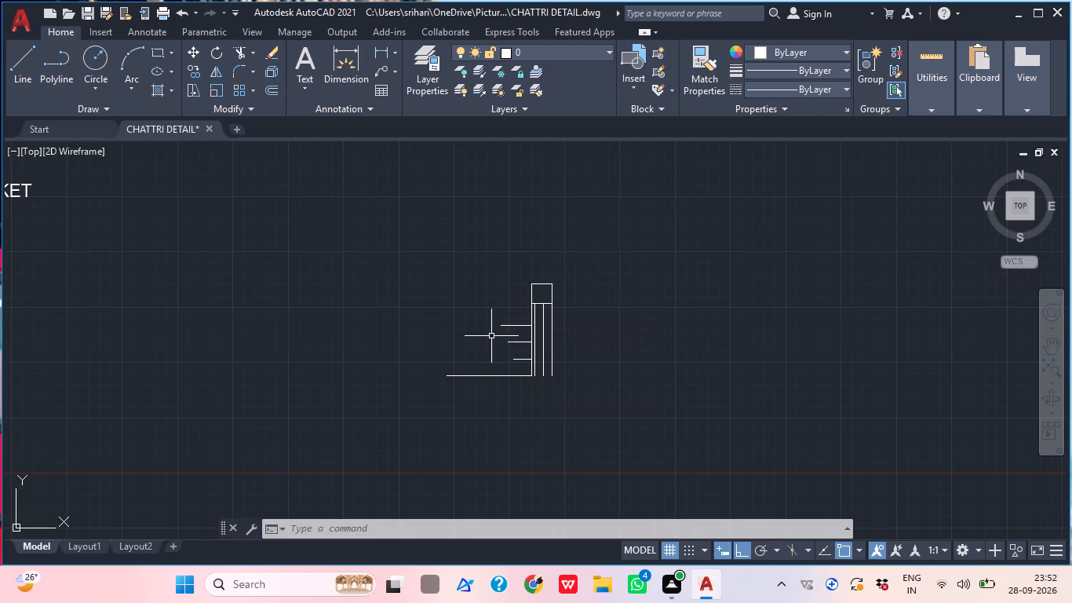
pyautogui.scroll(1, 491, 336)
pyautogui.press('l')
pyautogui.press('Return')
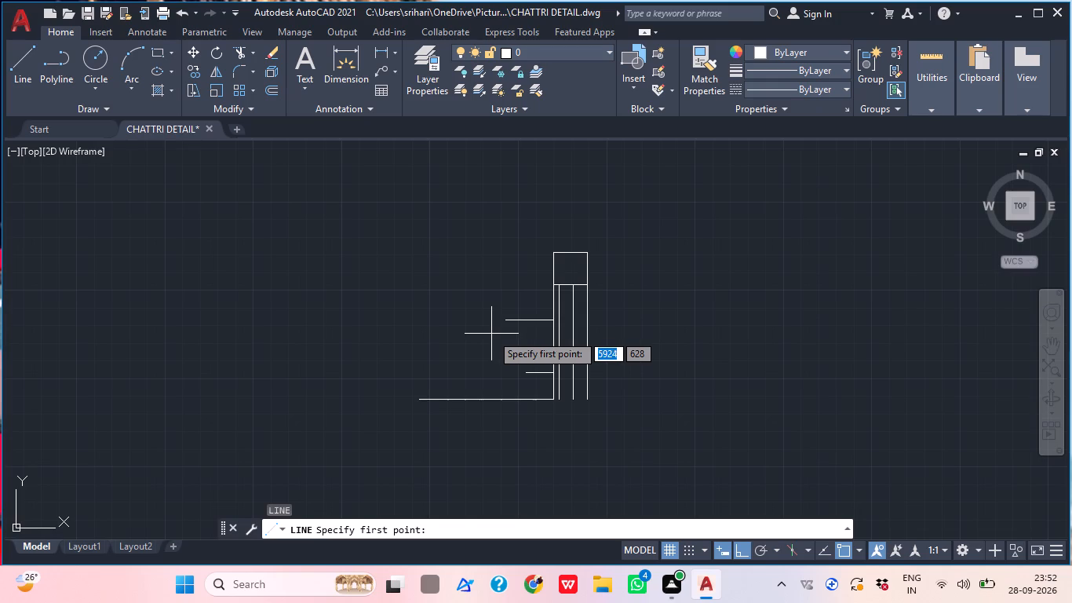
pyautogui.scroll(2, 586, 264)
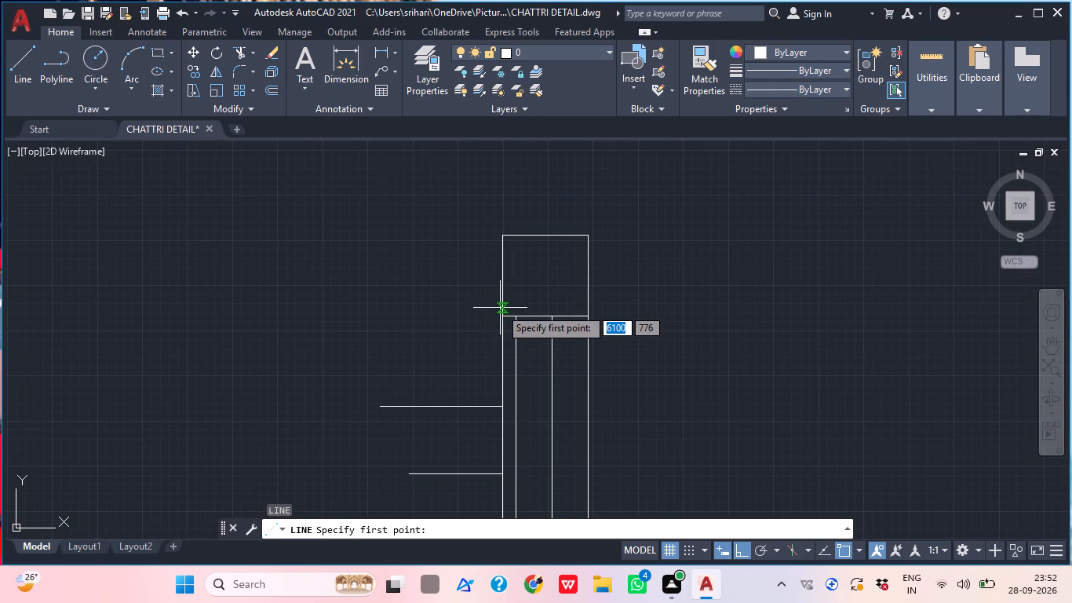
pyautogui.click(500, 311)
pyautogui.scroll(-2, 563, 258)
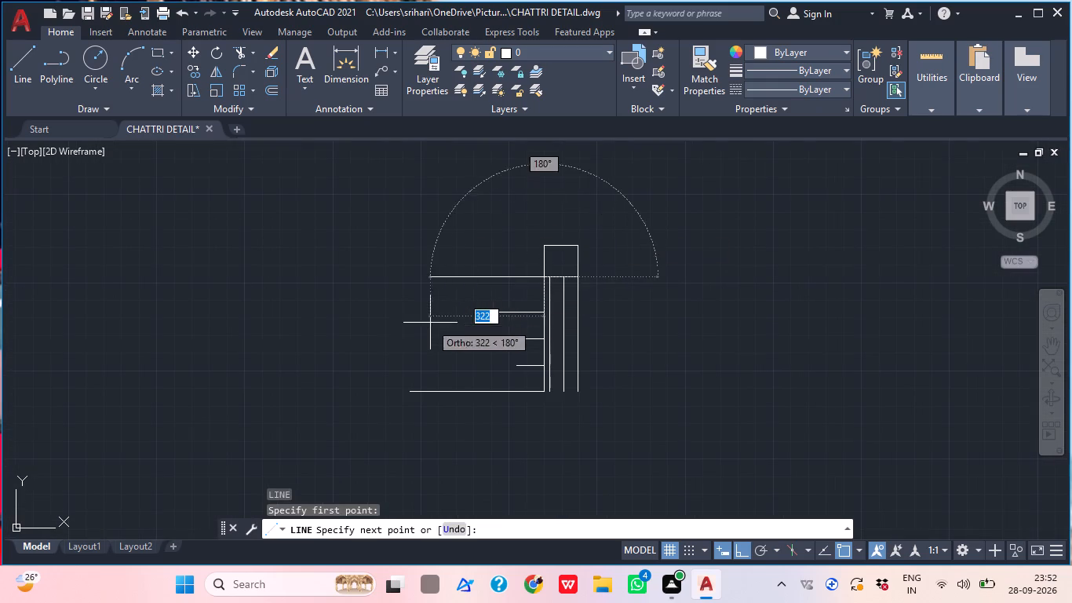
pyautogui.click(740, 554)
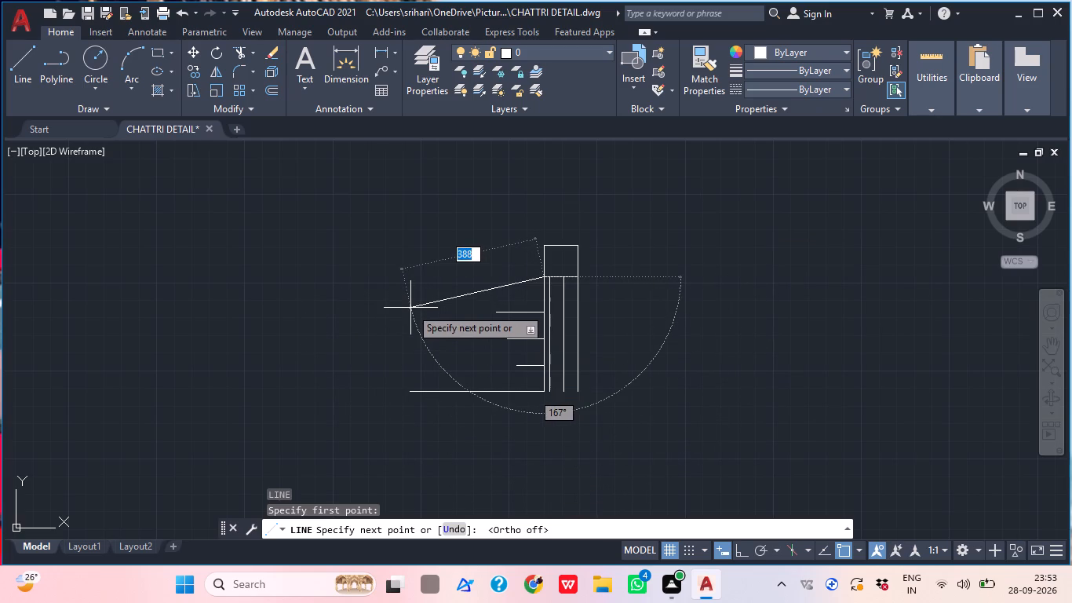
pyautogui.scroll(2, 410, 308)
pyautogui.scroll(-1, 423, 298)
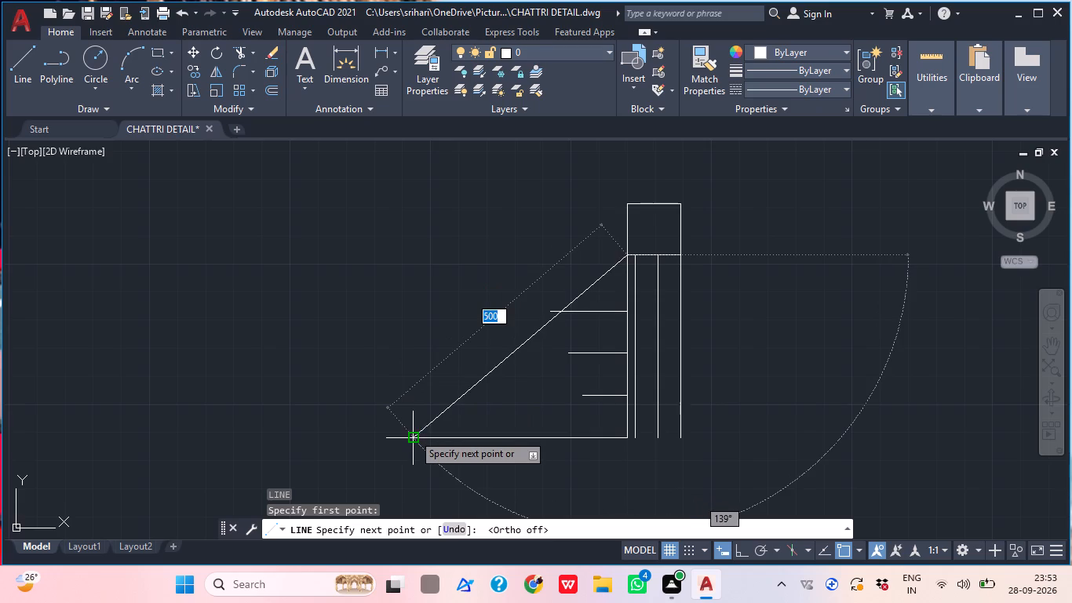
pyautogui.scroll(1, 412, 303)
pyautogui.scroll(-1, 420, 297)
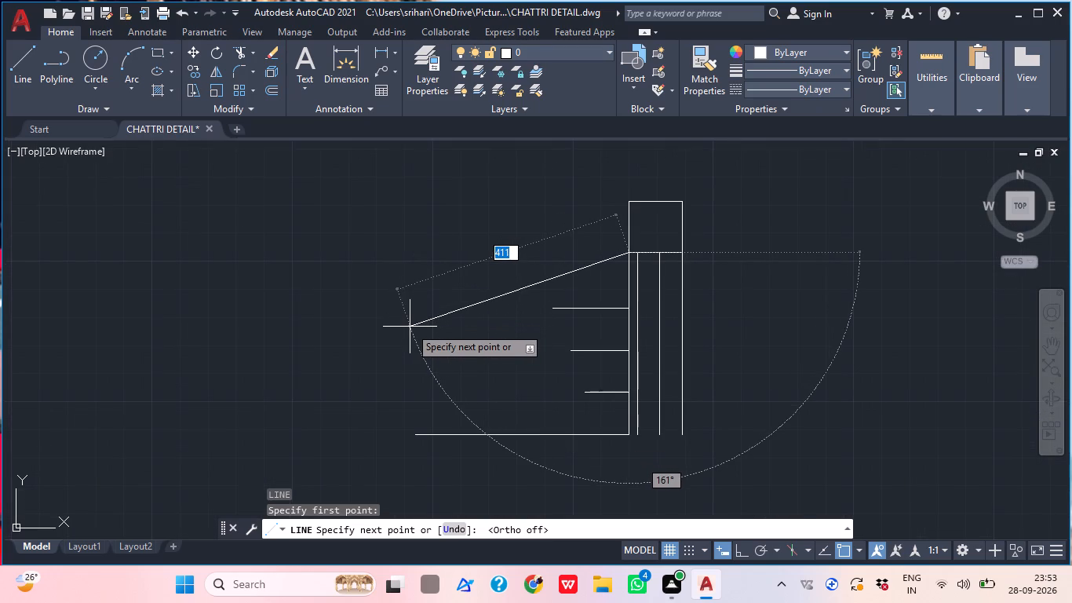
pyautogui.click(410, 329)
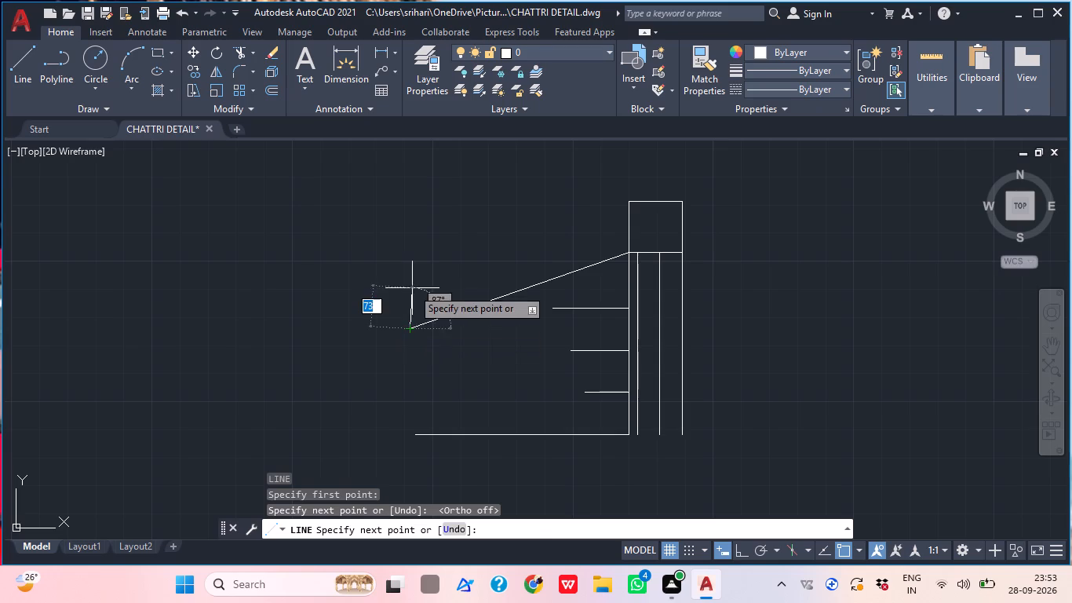
# With Ortho on, continue the line vertically upward about 58 from the sloping line's outer end.
pyautogui.scroll(2, 416, 278)
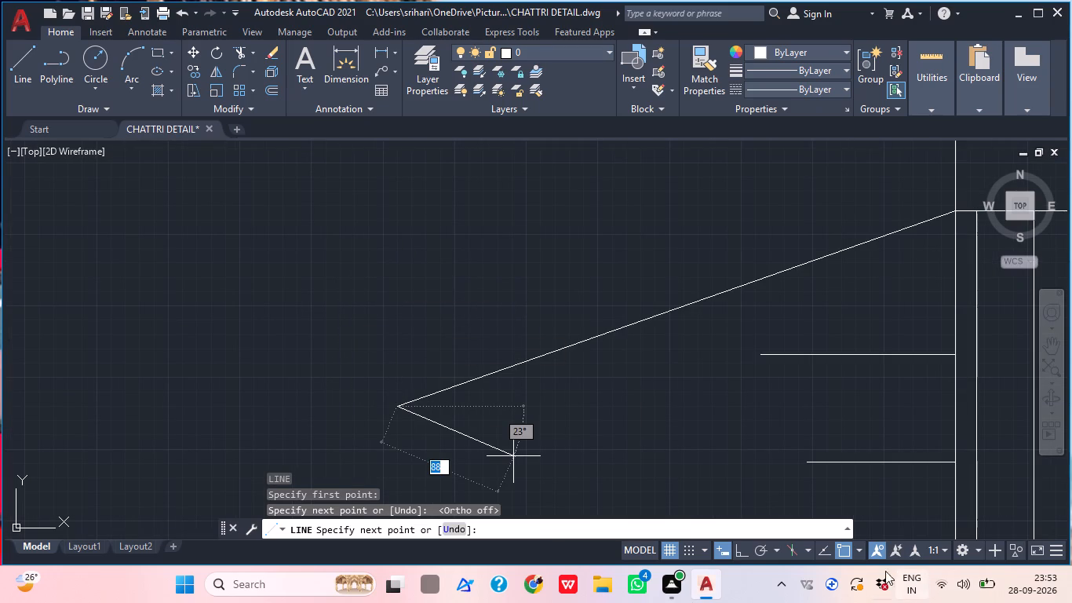
pyautogui.click(747, 548)
pyautogui.scroll(-3, 476, 274)
pyautogui.scroll(2, 476, 274)
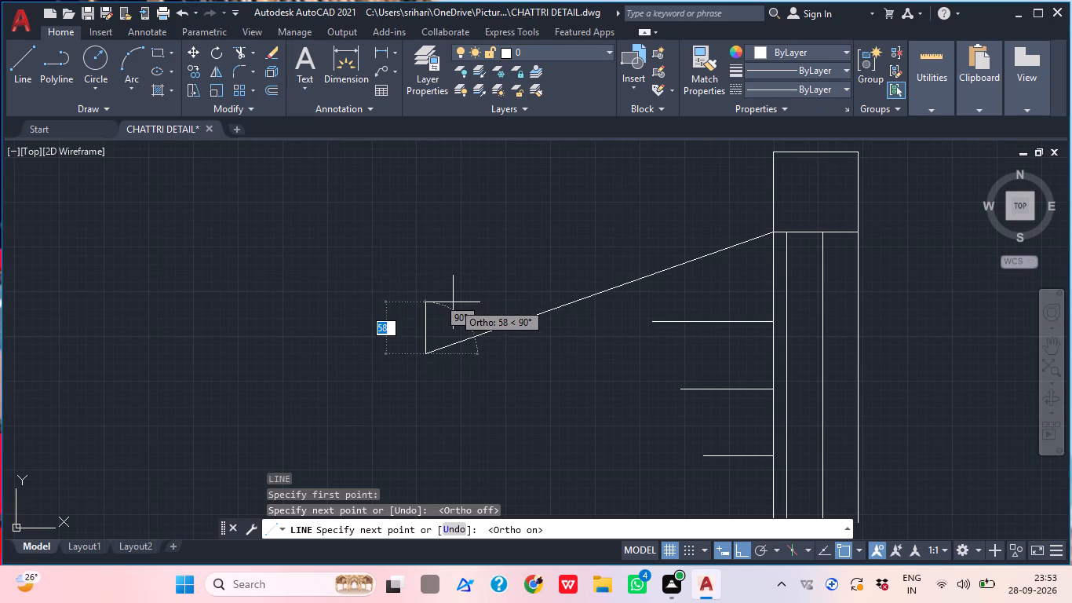
pyautogui.click(453, 302)
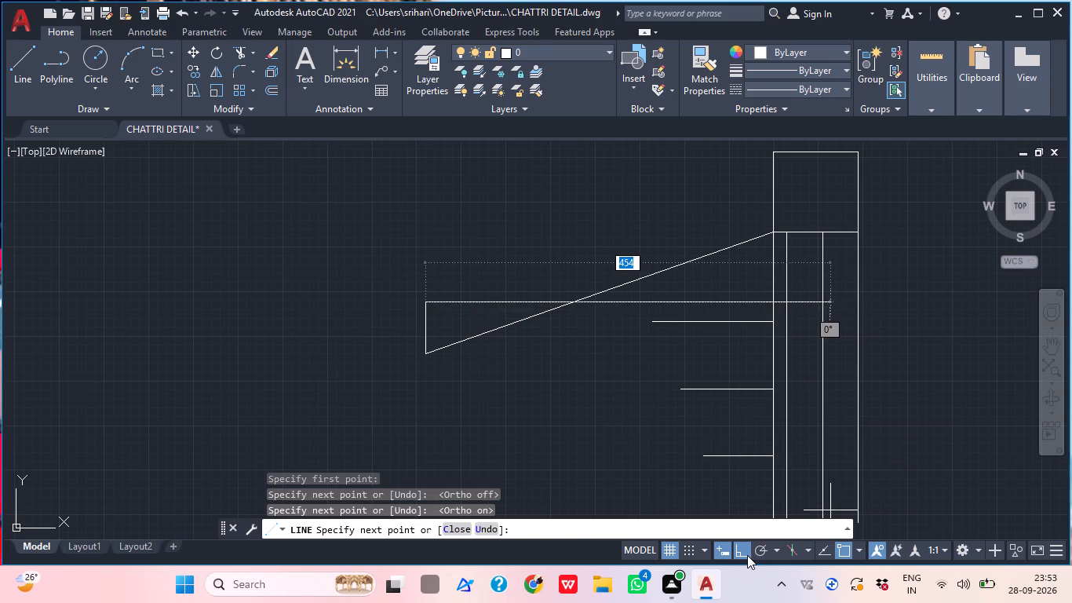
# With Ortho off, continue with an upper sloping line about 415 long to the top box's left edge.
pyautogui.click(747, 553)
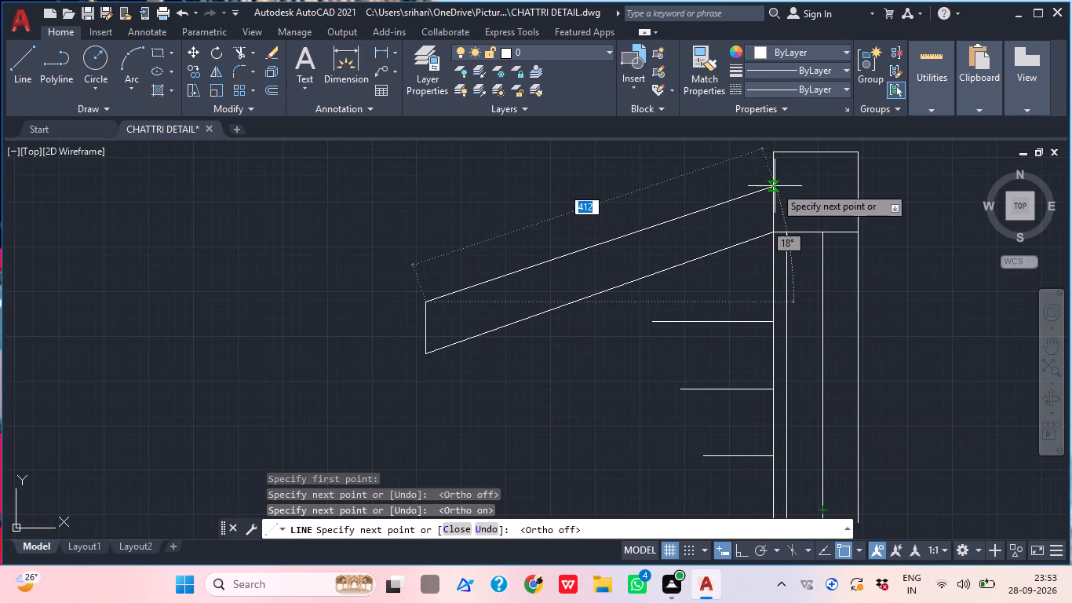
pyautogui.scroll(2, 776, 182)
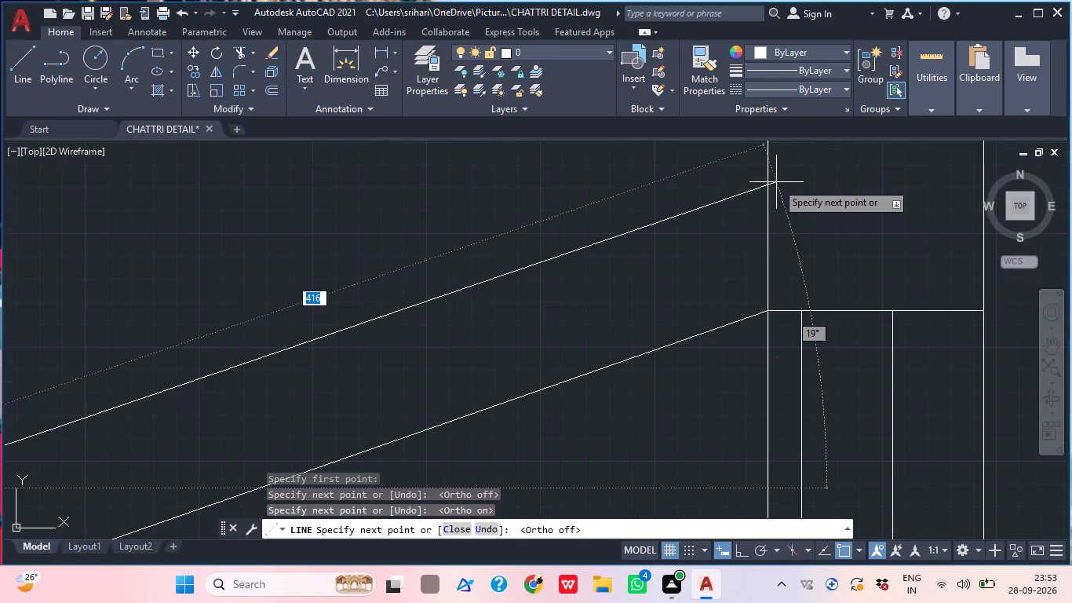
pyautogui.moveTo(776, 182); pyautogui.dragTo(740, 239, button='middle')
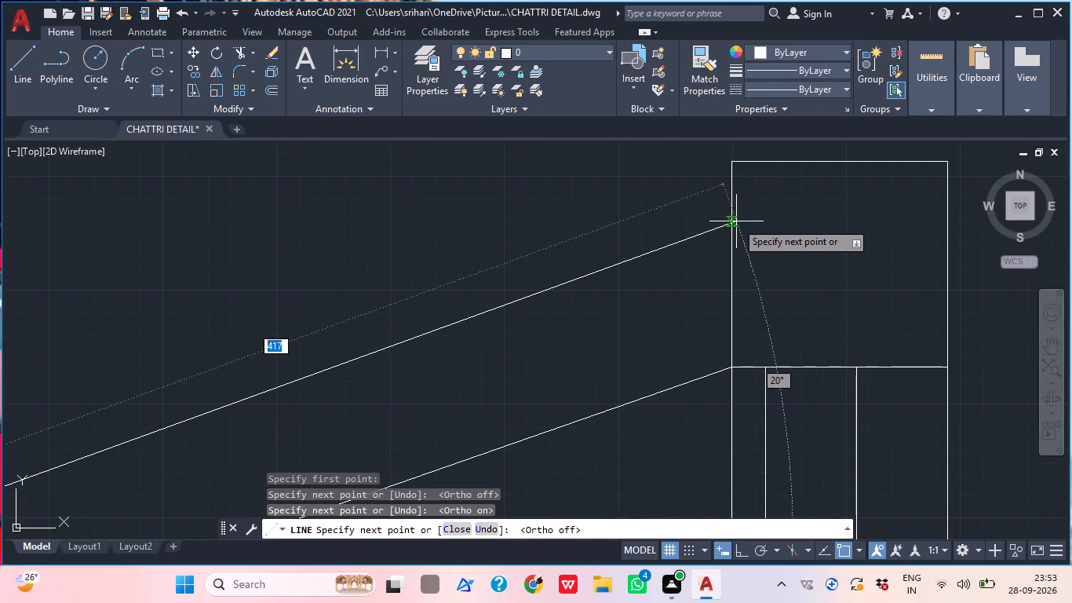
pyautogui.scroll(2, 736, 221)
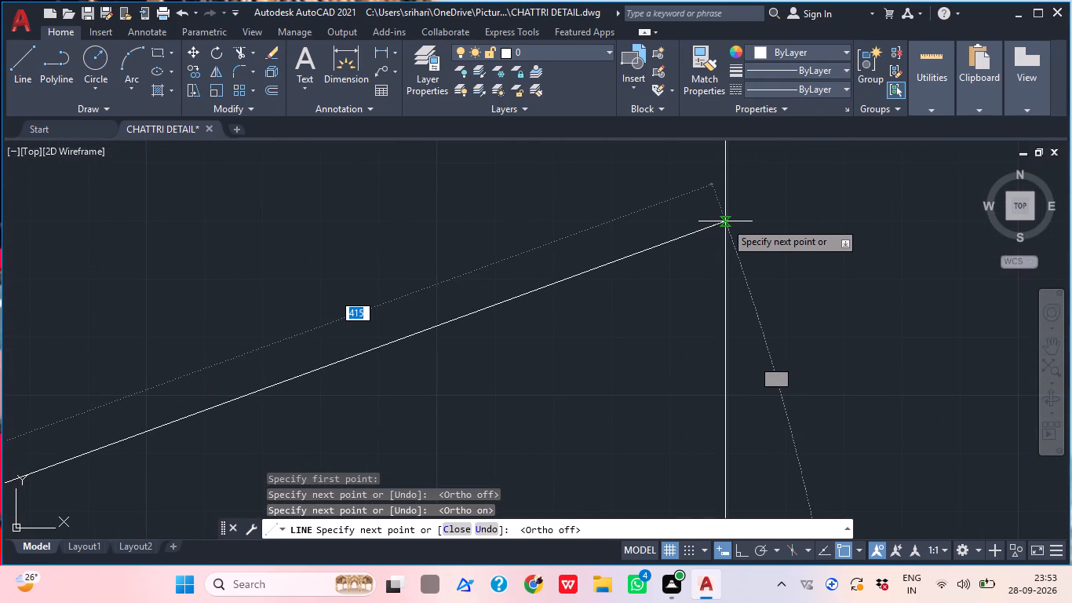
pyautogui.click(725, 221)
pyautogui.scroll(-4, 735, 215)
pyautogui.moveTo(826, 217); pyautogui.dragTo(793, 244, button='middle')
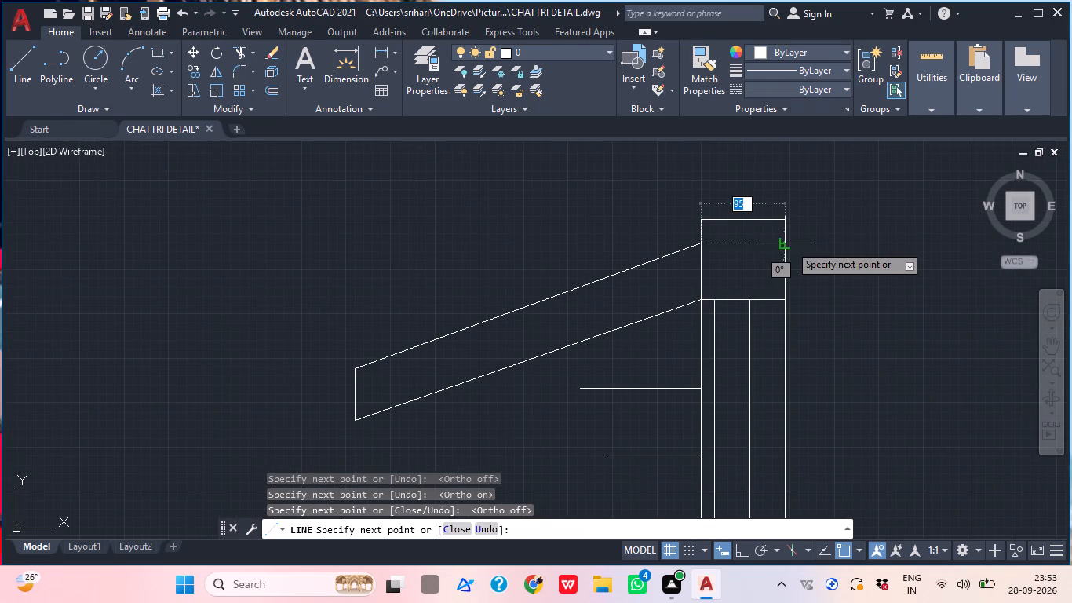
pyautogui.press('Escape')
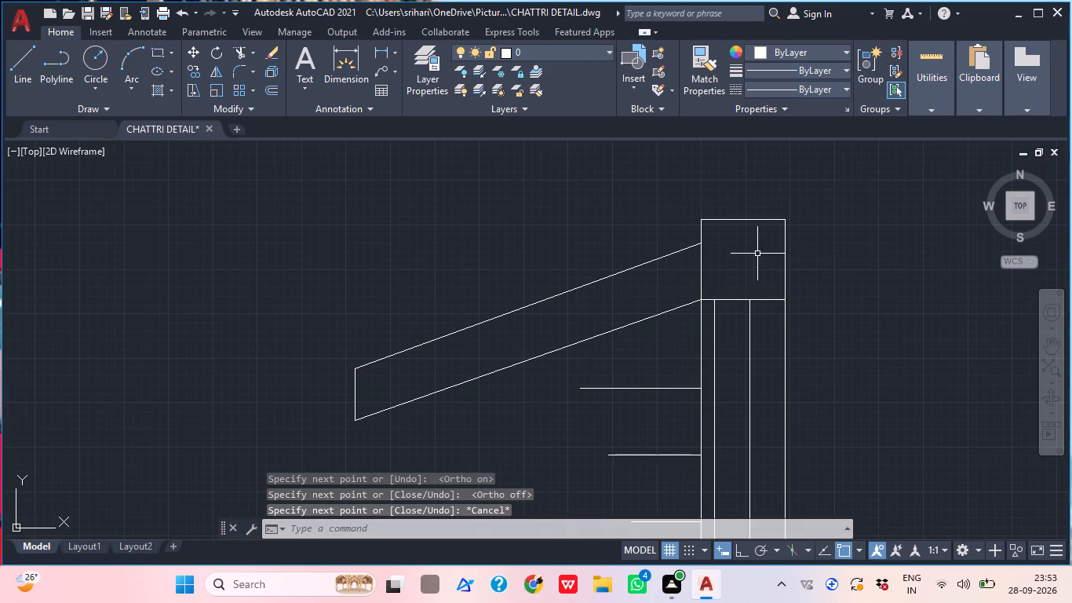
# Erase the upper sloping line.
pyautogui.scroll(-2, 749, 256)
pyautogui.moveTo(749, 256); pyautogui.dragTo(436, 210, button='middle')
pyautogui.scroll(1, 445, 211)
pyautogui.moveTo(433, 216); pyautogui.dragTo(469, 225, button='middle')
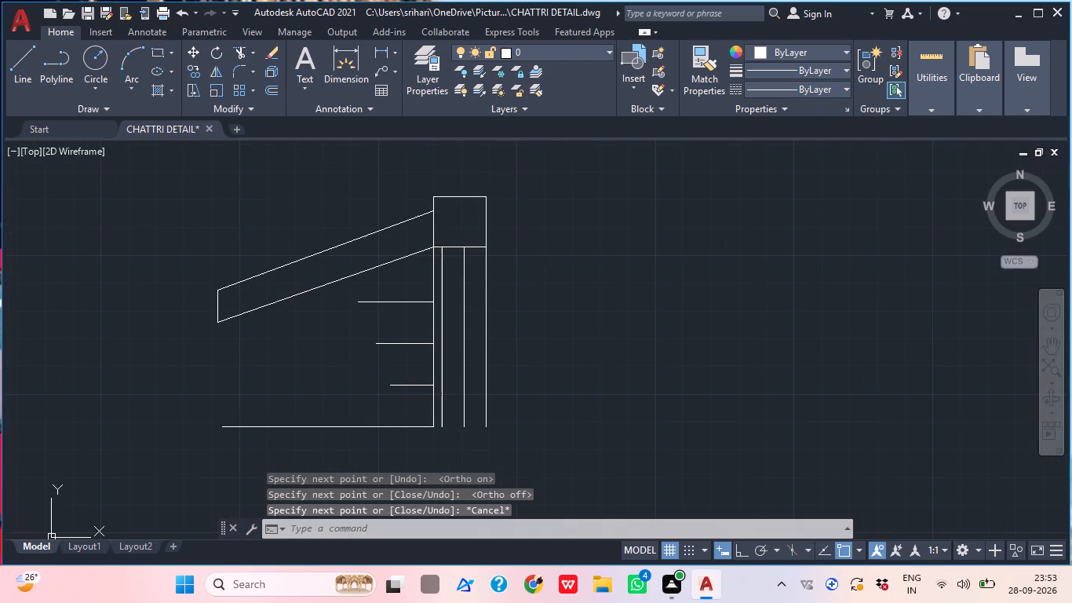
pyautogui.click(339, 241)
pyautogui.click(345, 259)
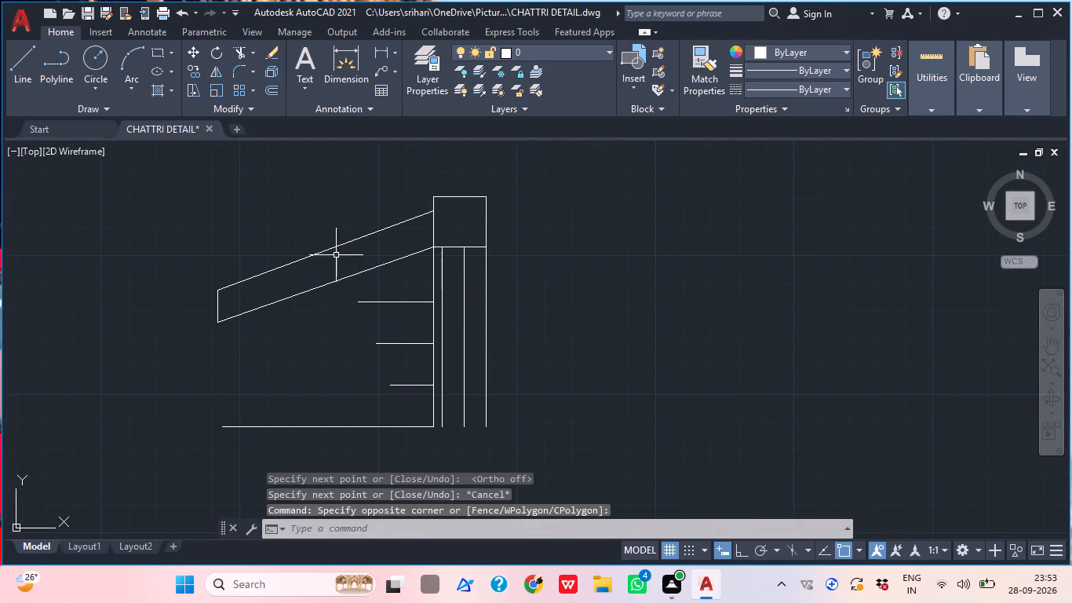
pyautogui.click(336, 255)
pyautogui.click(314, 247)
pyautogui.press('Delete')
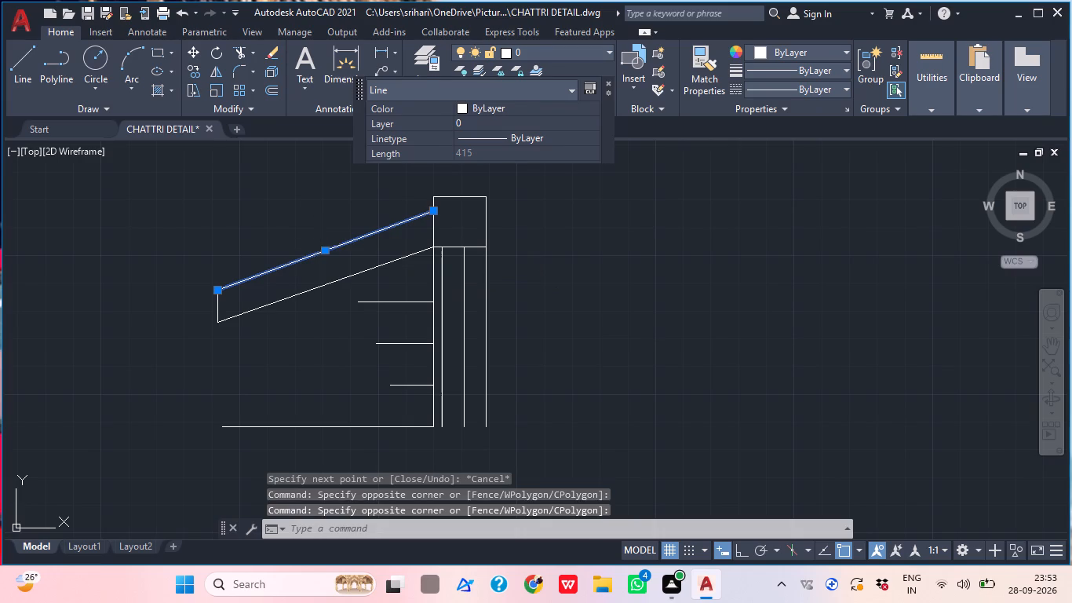
# Draw an upper sloping line about 410 long from the short vertical's top end to the top box's left edge.
pyautogui.write('L')
pyautogui.press('space')
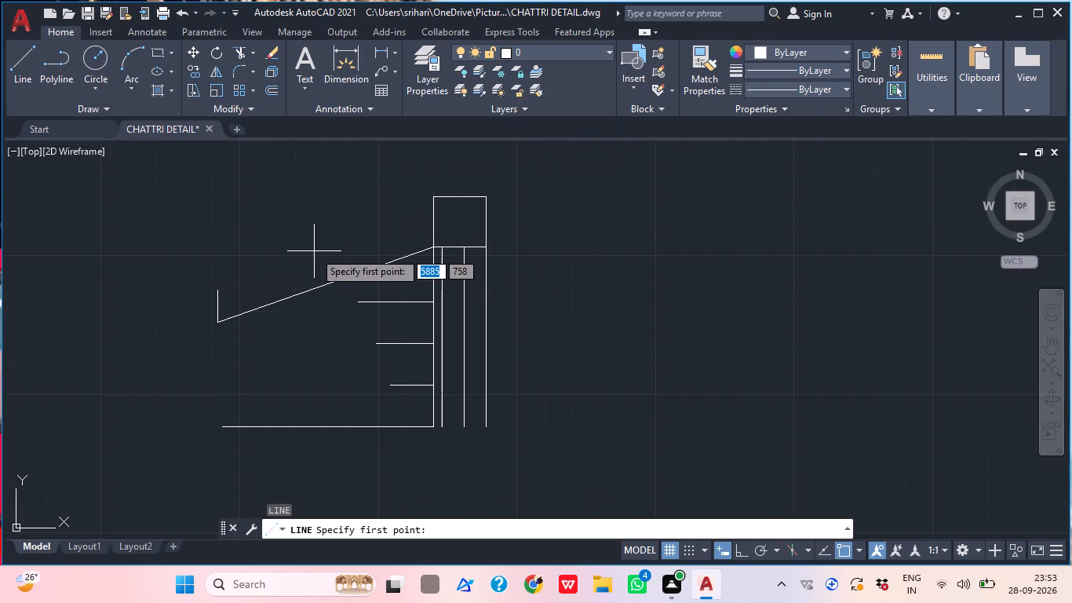
pyautogui.scroll(2, 270, 272)
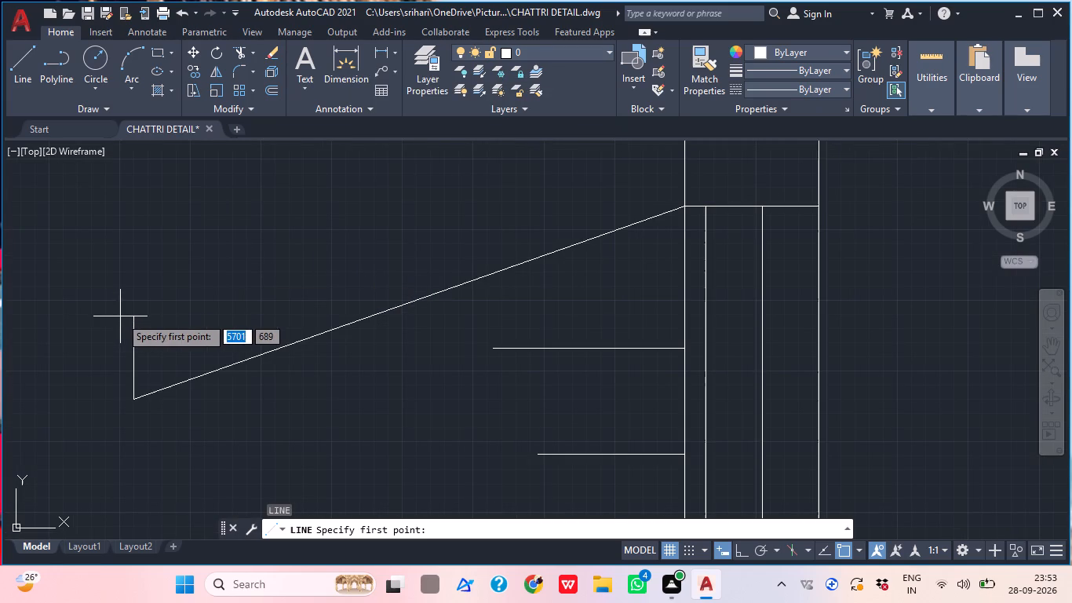
pyautogui.click(128, 316)
pyautogui.scroll(-1, 382, 263)
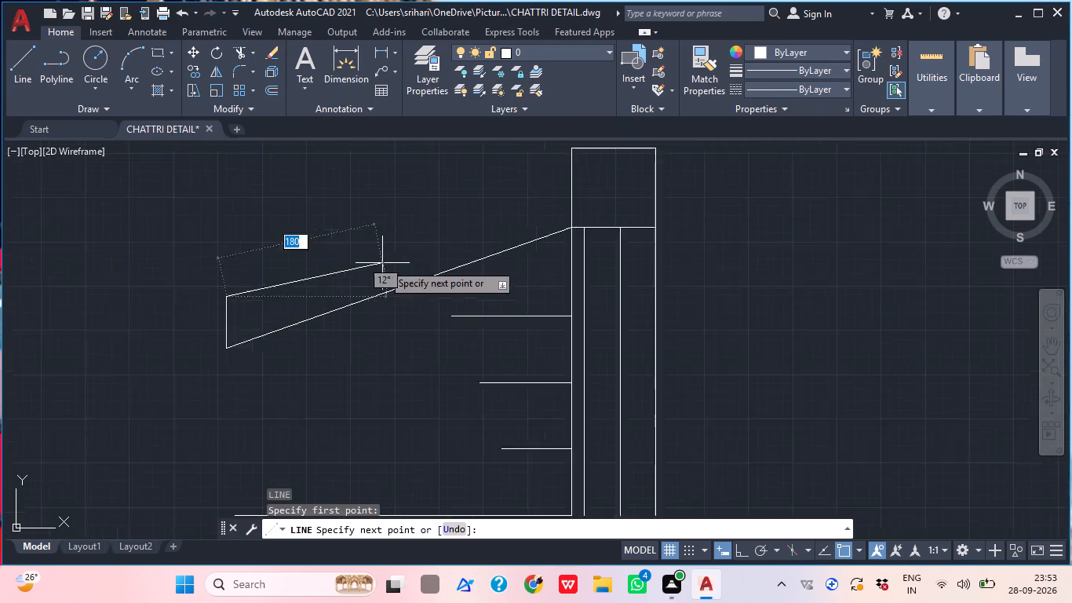
pyautogui.scroll(-1, 382, 263)
pyautogui.scroll(2, 501, 213)
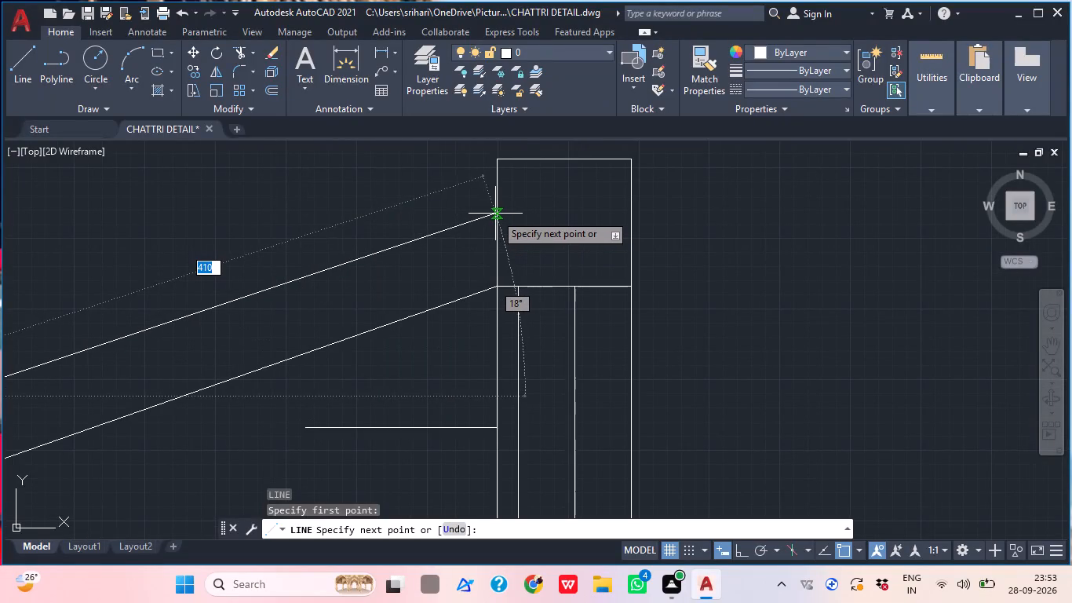
pyautogui.click(495, 214)
pyautogui.press('Escape')
pyautogui.scroll(-2, 483, 205)
pyautogui.moveTo(582, 217); pyautogui.dragTo(637, 192, button='middle')
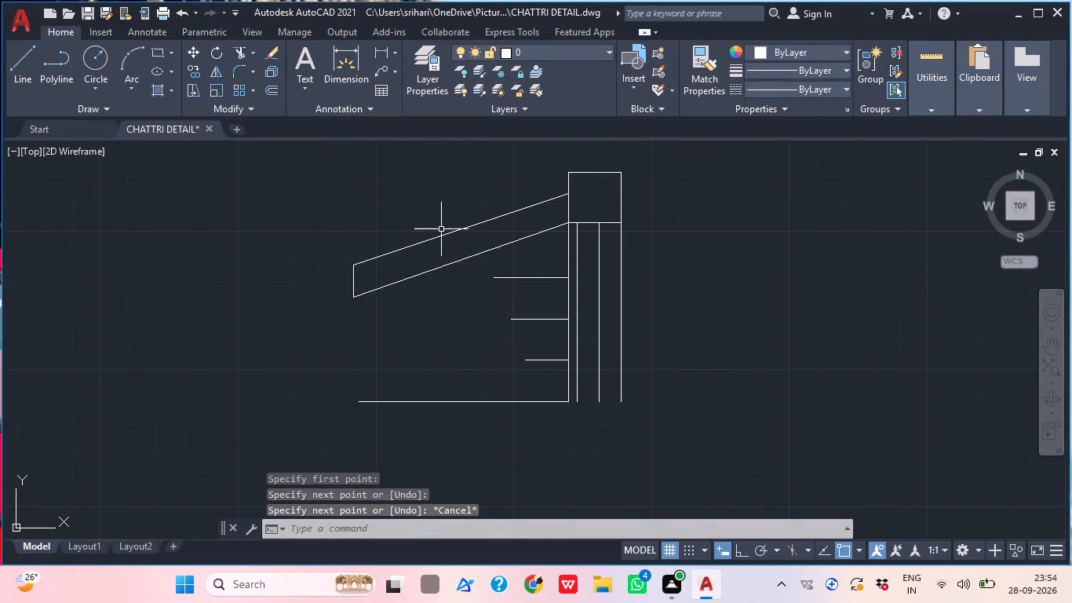
# Erase the short vertical line joining the outer ends of the two sloping lines.
pyautogui.scroll(2, 388, 257)
pyautogui.click(315, 322)
pyautogui.click(278, 316)
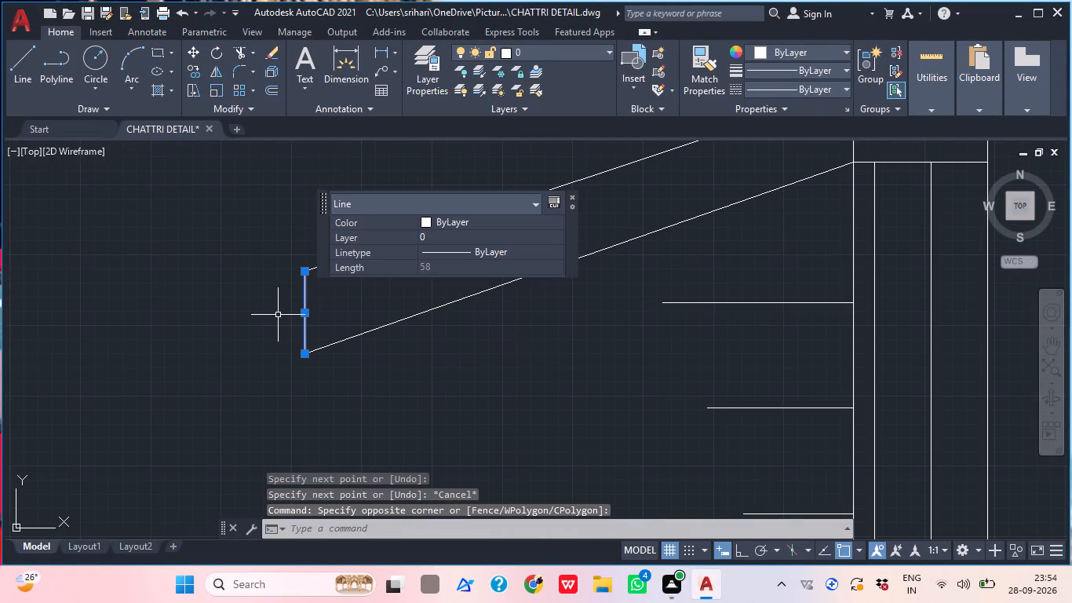
pyautogui.press('Delete')
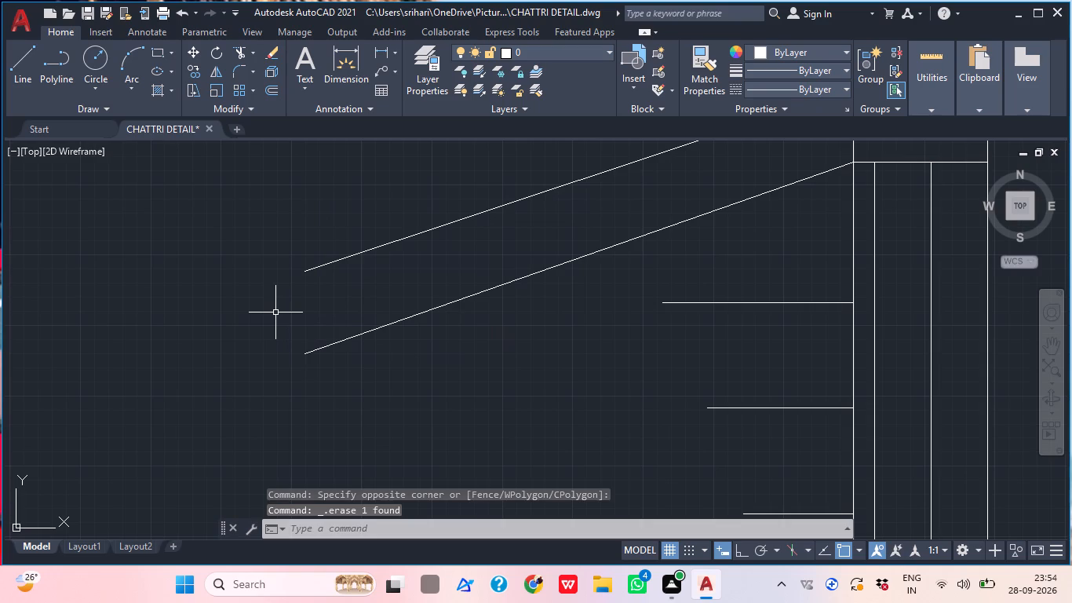
# With Ortho on, draw a vertical line about 38 long upward from the lower sloping line's outer end.
pyautogui.write('L')
pyautogui.press('space')
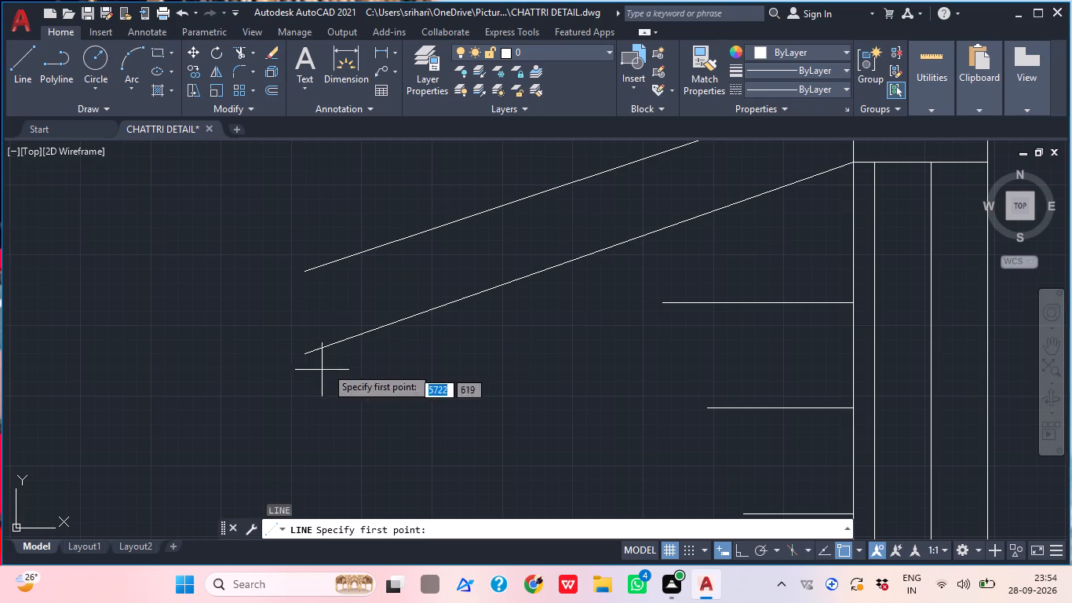
pyautogui.click(303, 351)
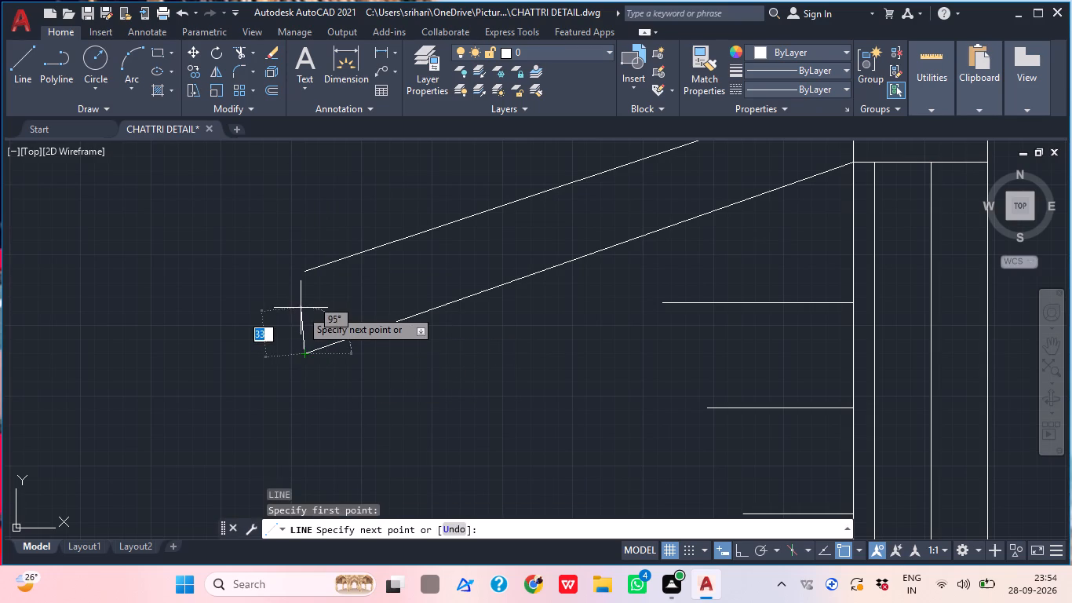
pyautogui.click(746, 550)
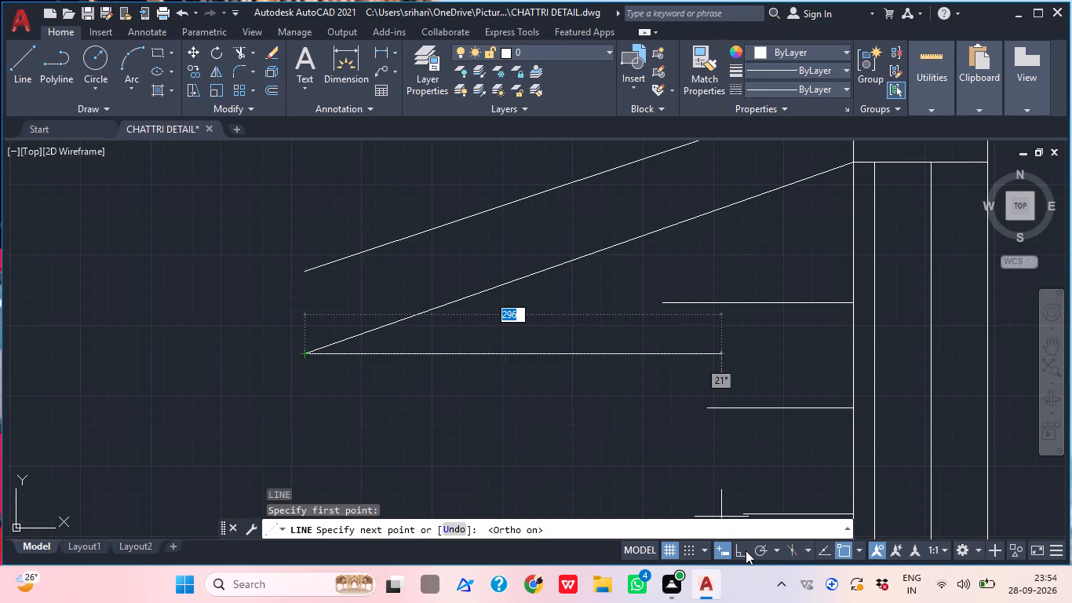
pyautogui.scroll(2, 304, 298)
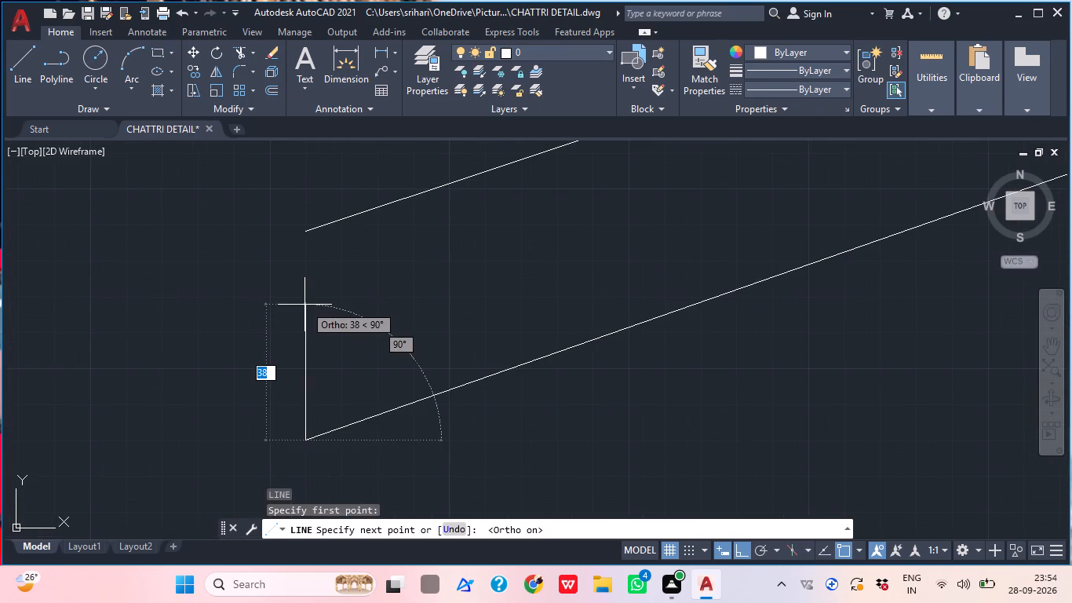
pyautogui.click(306, 301)
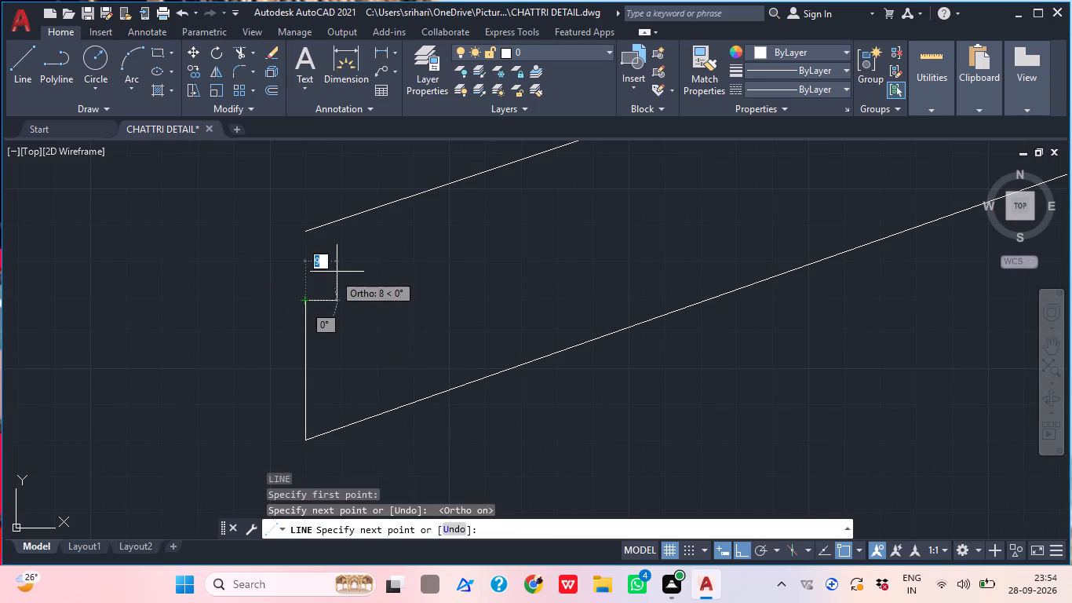
pyautogui.press('Escape')
# Erase the upper sloping line.
pyautogui.click(370, 241)
pyautogui.click(341, 210)
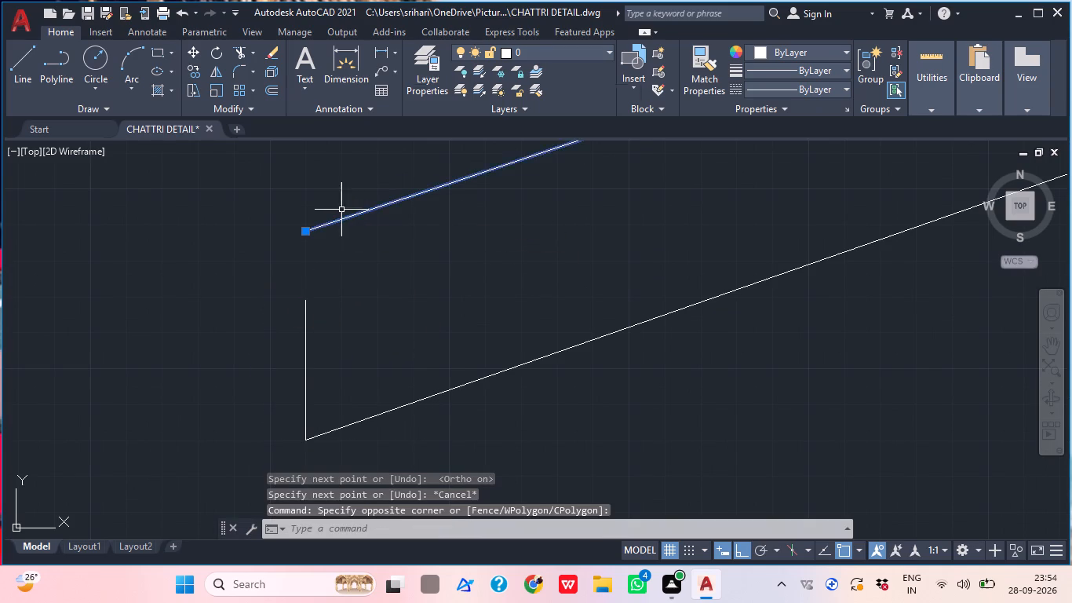
pyautogui.scroll(-3, 564, 243)
pyautogui.moveTo(550, 272); pyautogui.dragTo(472, 350, button='middle')
pyautogui.press('Delete')
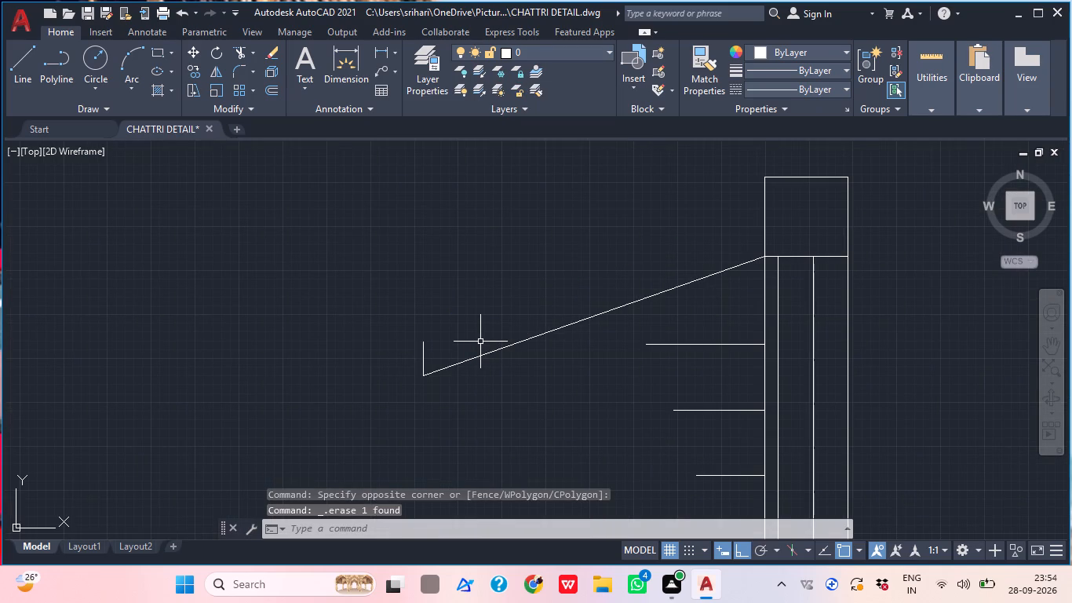
# With Ortho off, draw an upper sloping line about 417 long from the short vertical's top end to the top box's left edge.
pyautogui.write('L')
pyautogui.press('space')
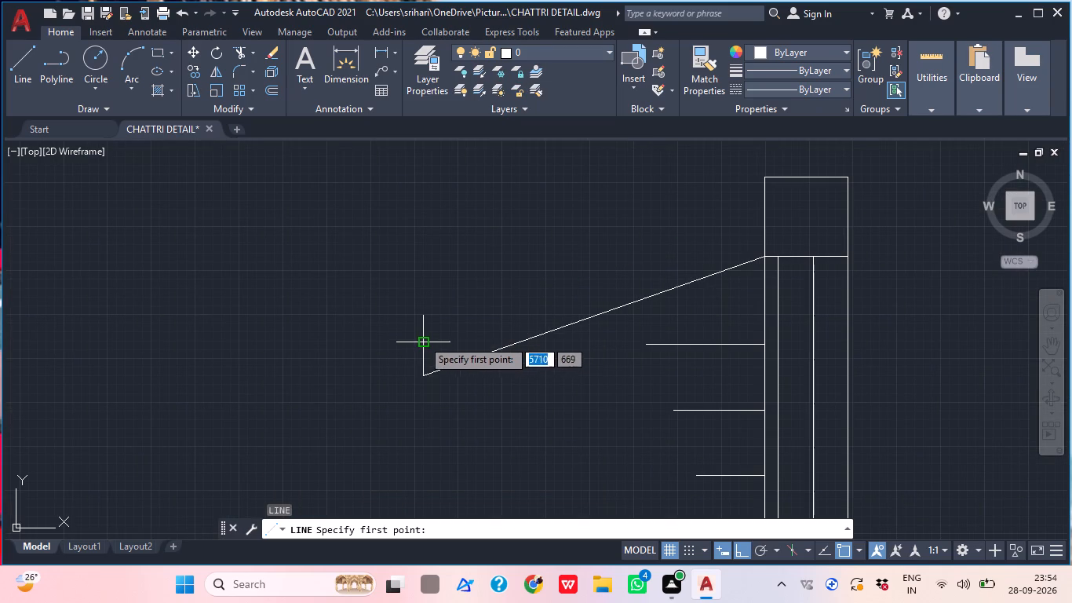
pyautogui.click(427, 340)
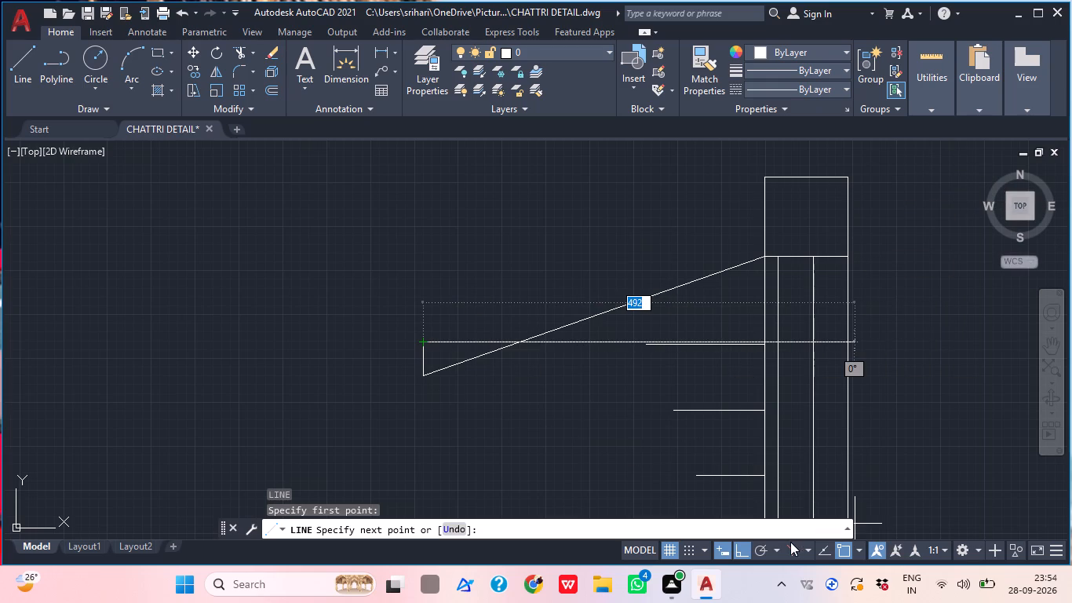
pyautogui.click(746, 546)
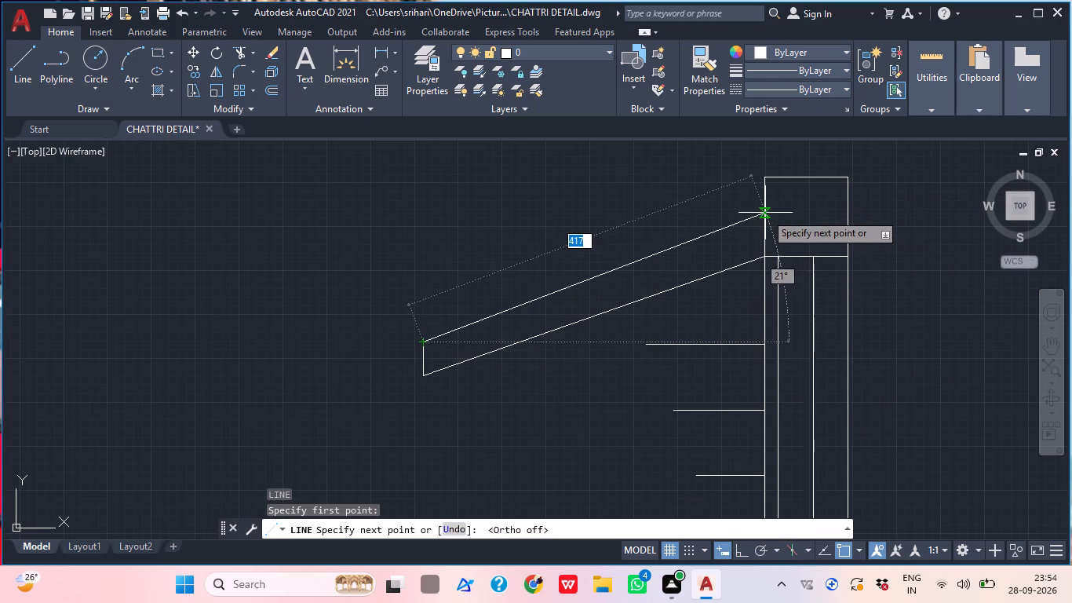
pyautogui.scroll(1, 765, 213)
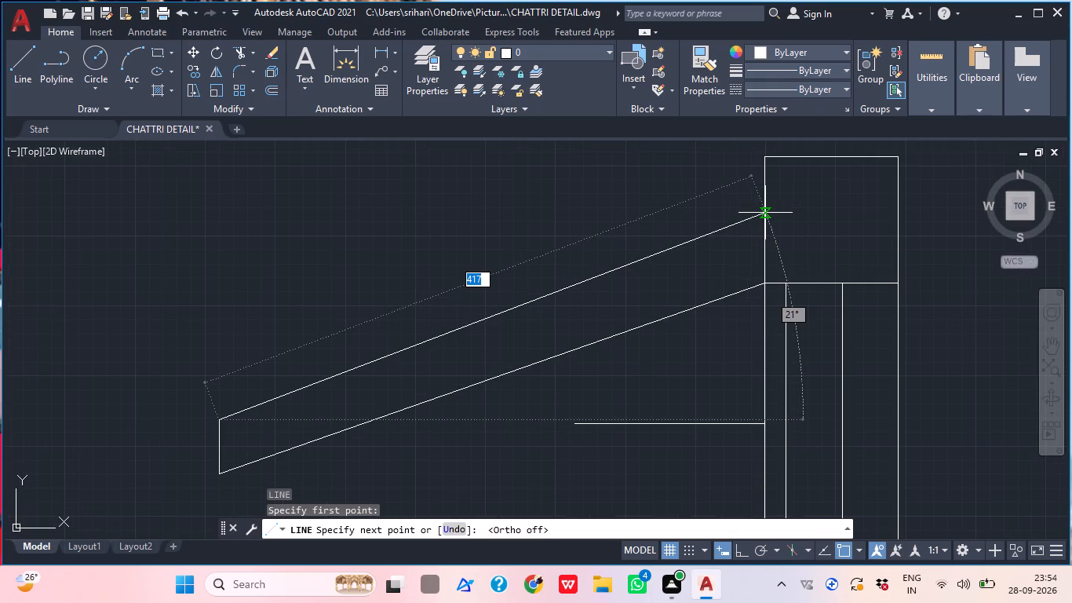
pyautogui.click(764, 209)
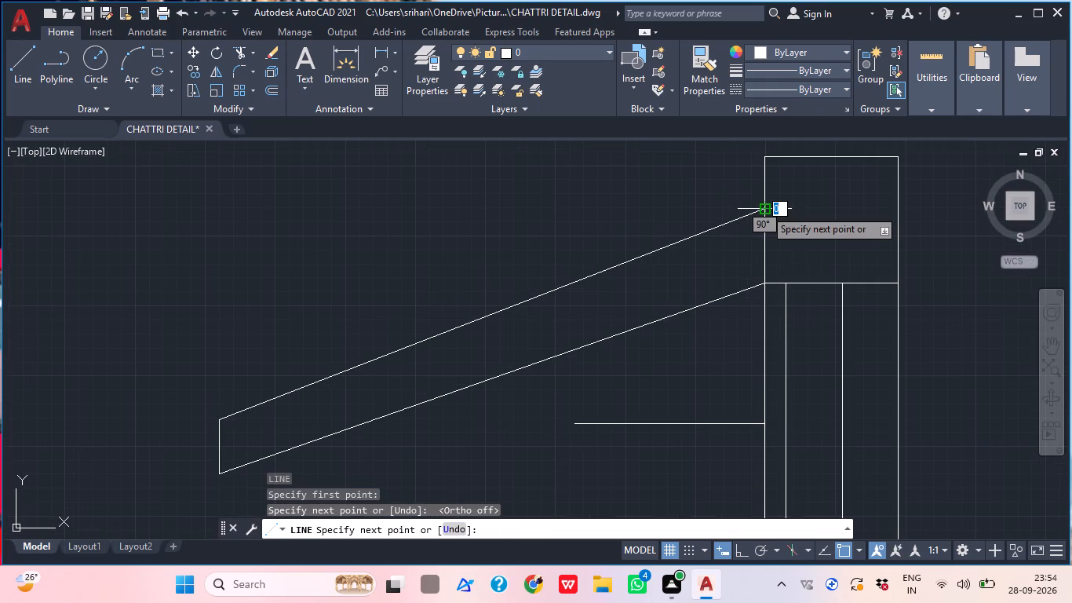
pyautogui.press('Escape')
# Trim away the part of the top box's left edge between the two sloping lines.
pyautogui.scroll(-1, 736, 209)
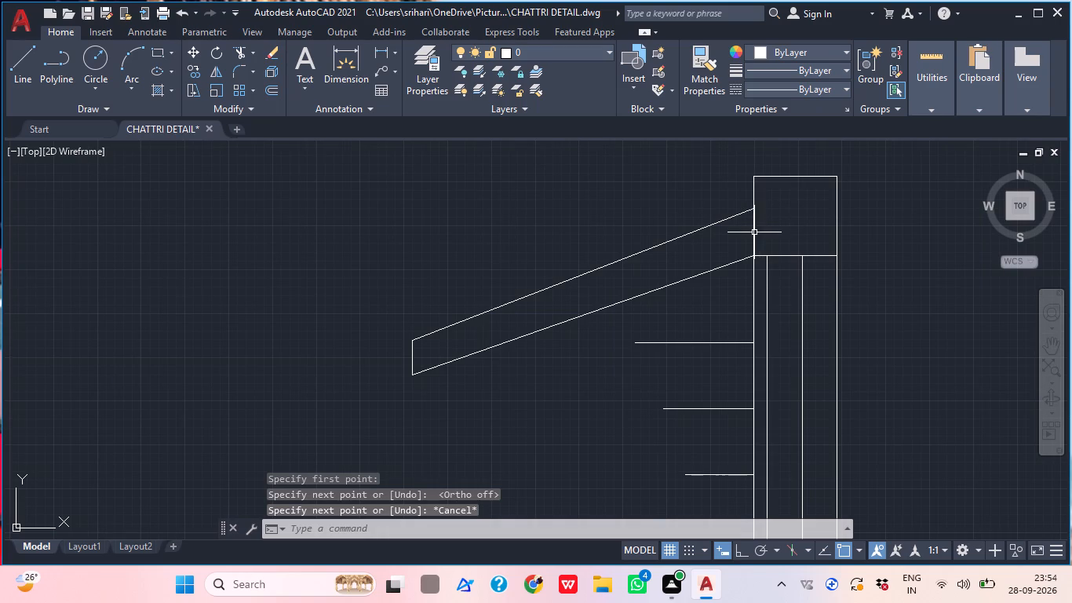
pyautogui.write('TR')
pyautogui.press('space')
pyautogui.click(749, 239)
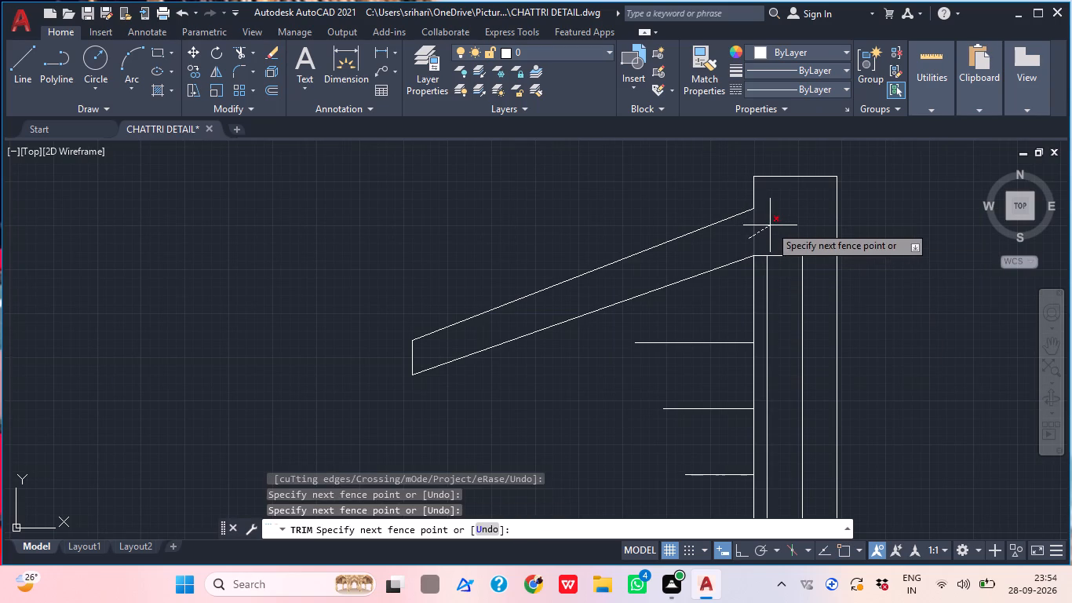
pyautogui.click(770, 225)
pyautogui.press('Escape')
pyautogui.scroll(-1, 771, 225)
pyautogui.moveTo(771, 236); pyautogui.dragTo(646, 185, button='middle')
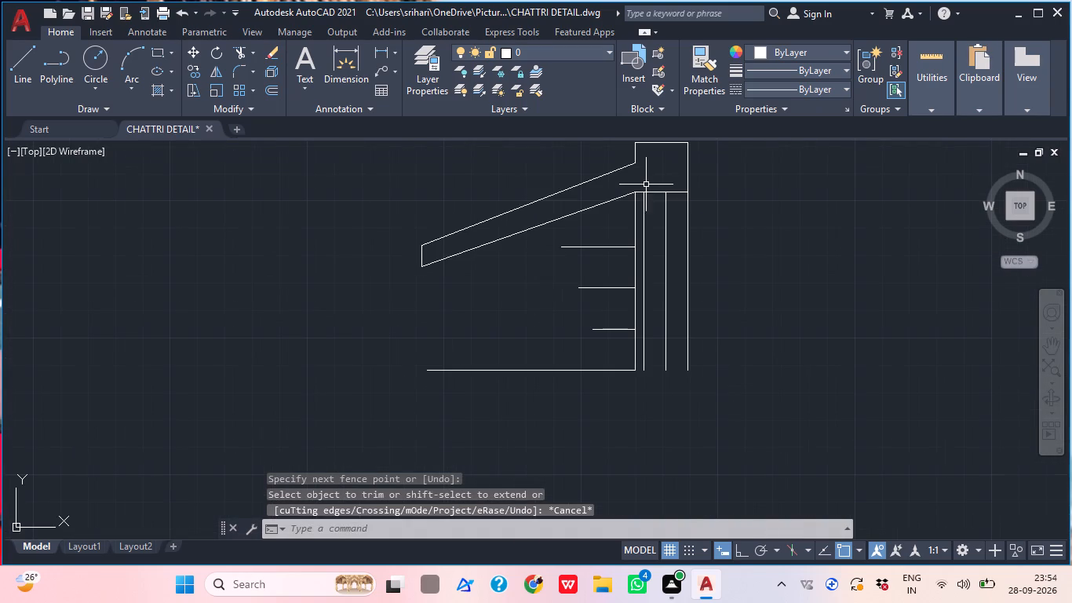